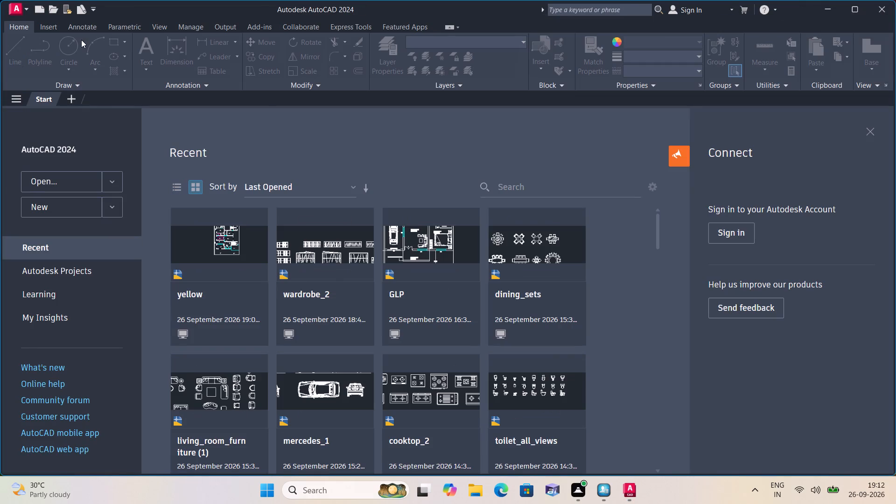
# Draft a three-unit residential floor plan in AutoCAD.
# Create a new blank drawing.
pyautogui.doubleClick(53, 203)
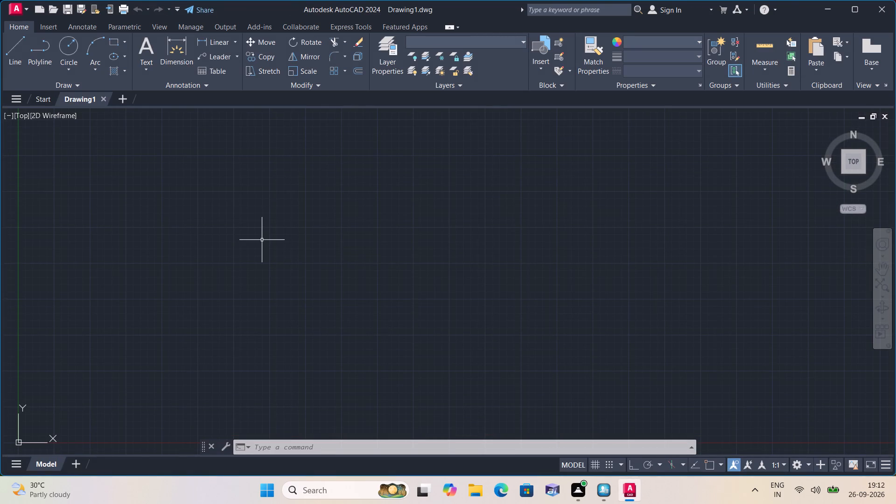
# Set the model space limits from lower-left corner 0,0 to upper-right corner 1000,1000.
pyautogui.write('lim')
pyautogui.press('space')
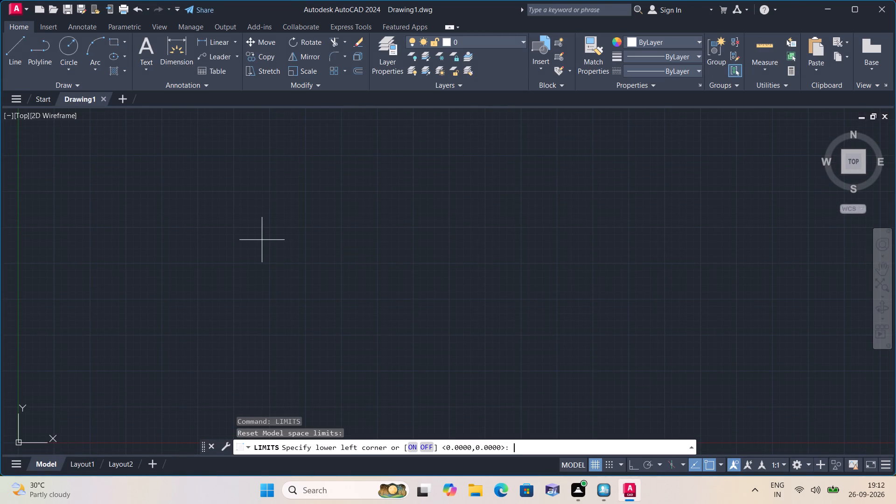
pyautogui.write('0,')
pyautogui.write('0 1000,1000')
pyautogui.press('space')
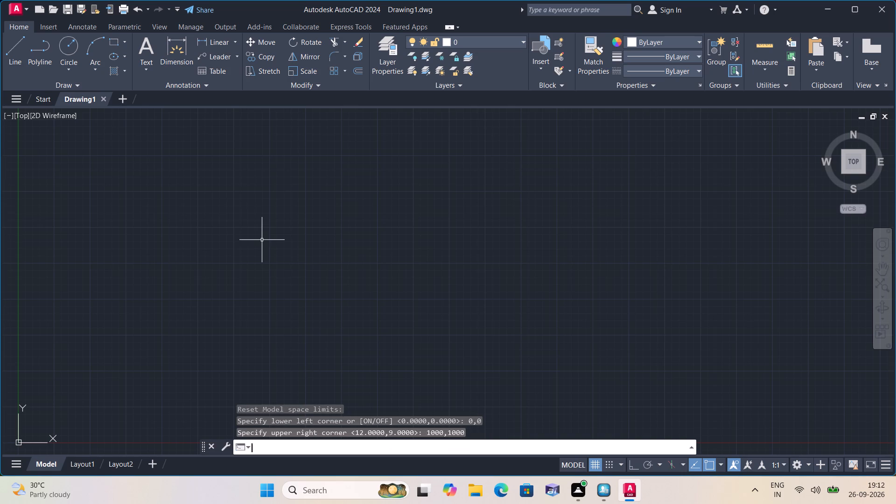
# Set the drawing's length units to Engineering with a precision of 0'-0".
pyautogui.write('un')
pyautogui.press('space')
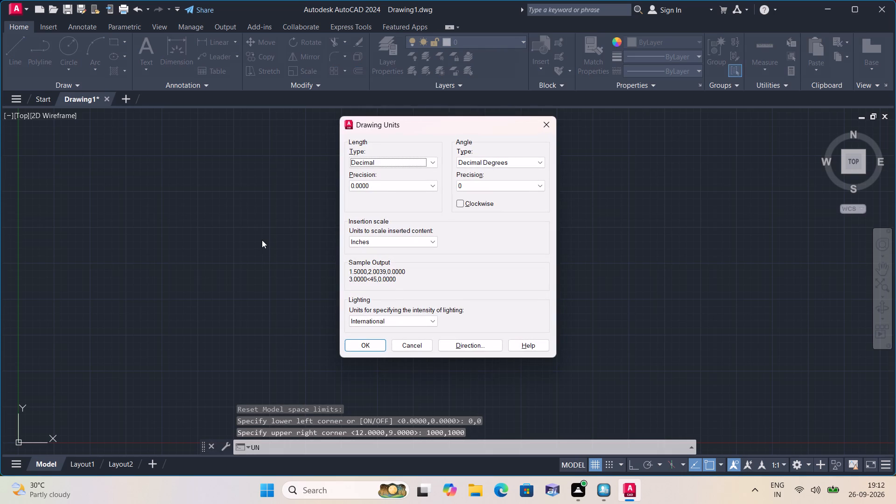
pyautogui.click(434, 161)
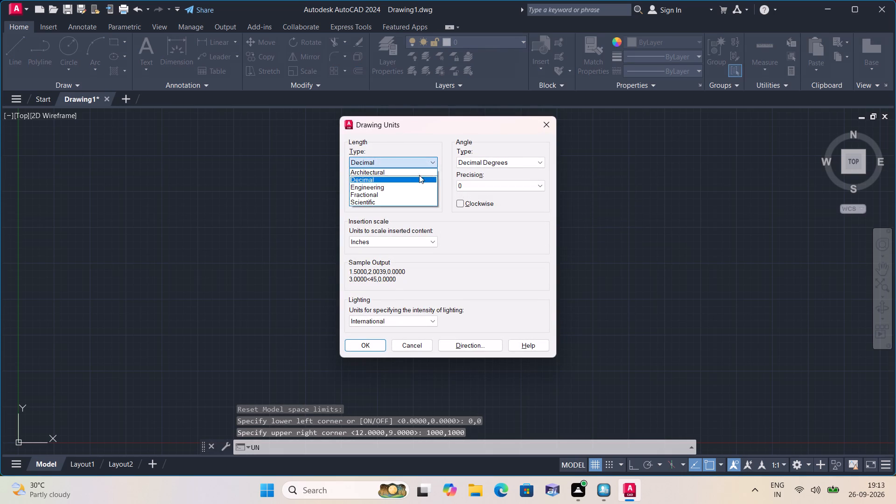
pyautogui.click(399, 186)
pyautogui.click(399, 185)
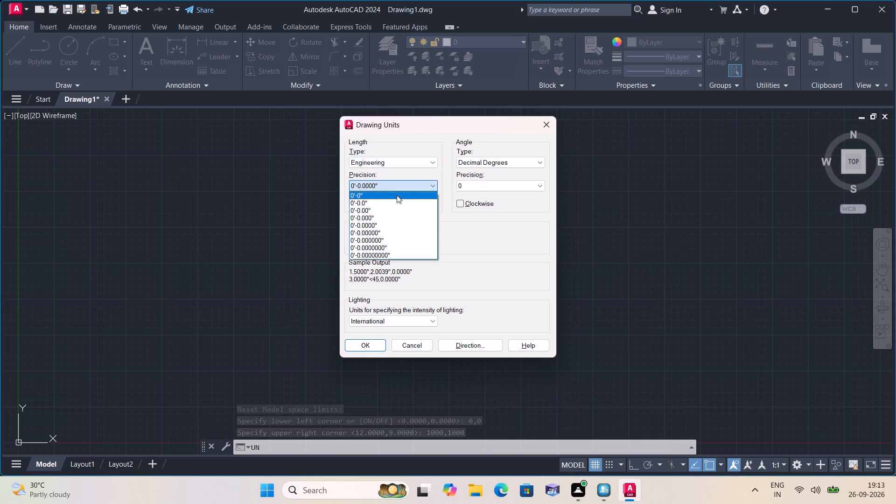
pyautogui.click(393, 197)
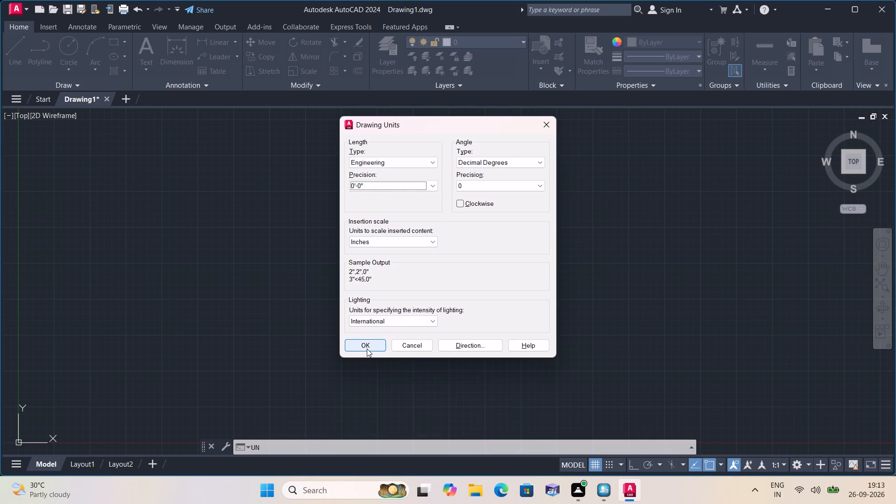
pyautogui.click(367, 344)
# Modify the Standard dimension style's primary units to Engineering format with 0'-0" precision and make the style current.
pyautogui.write('d')
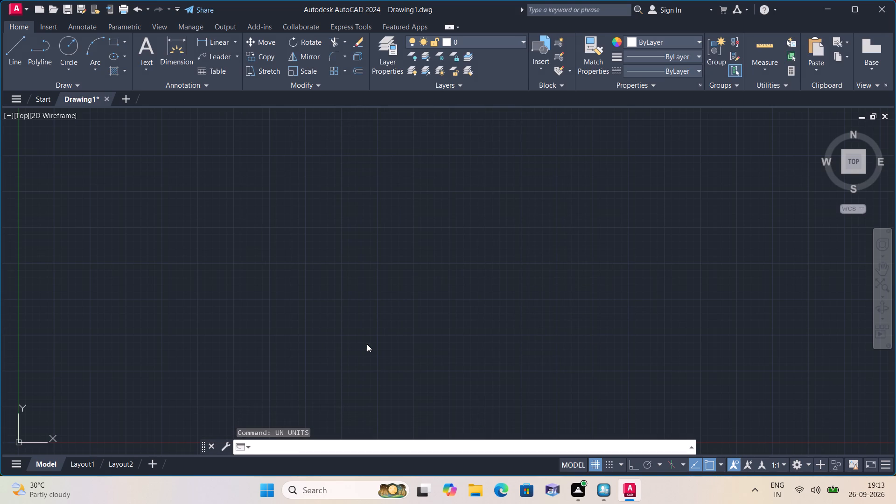
pyautogui.press('space')
pyautogui.click(571, 214)
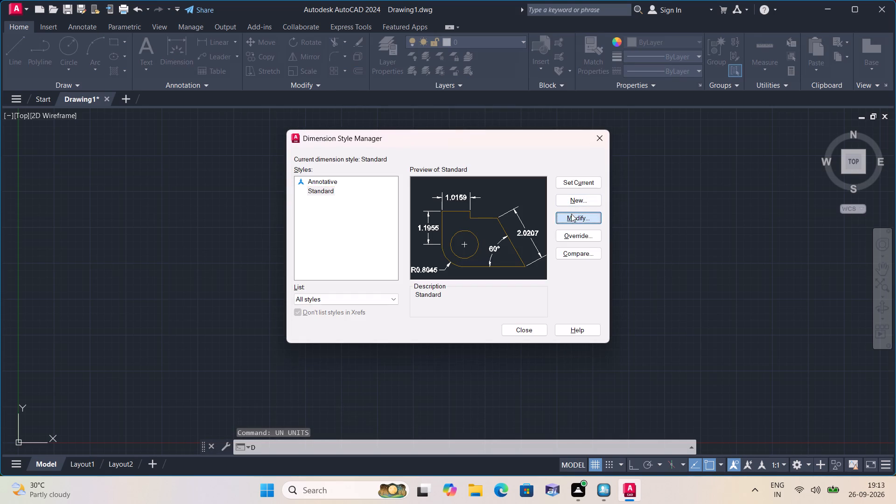
pyautogui.click(394, 135)
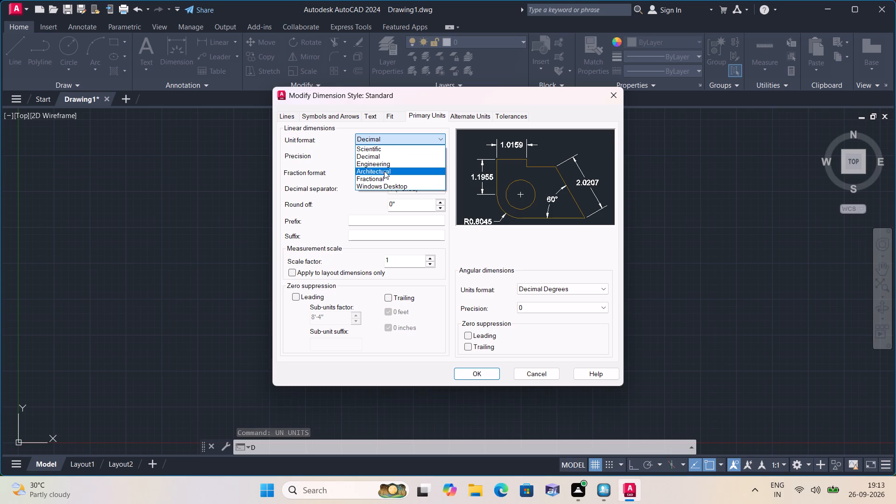
pyautogui.click(386, 165)
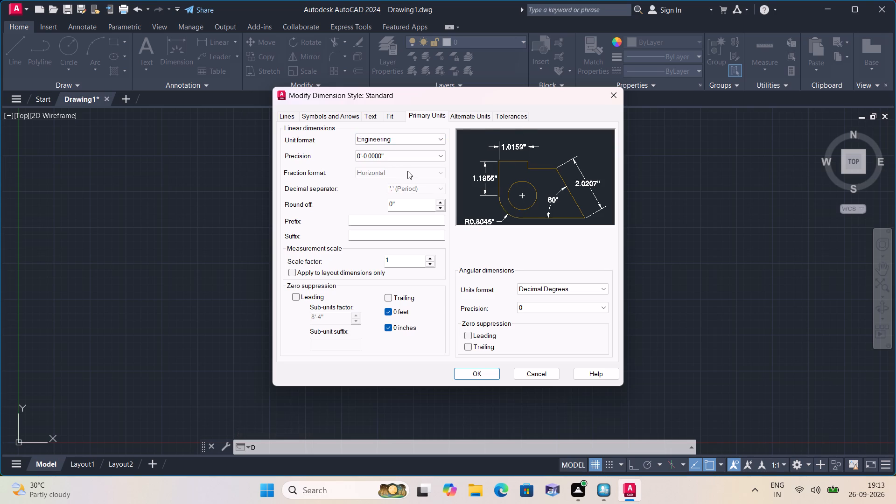
pyautogui.click(414, 156)
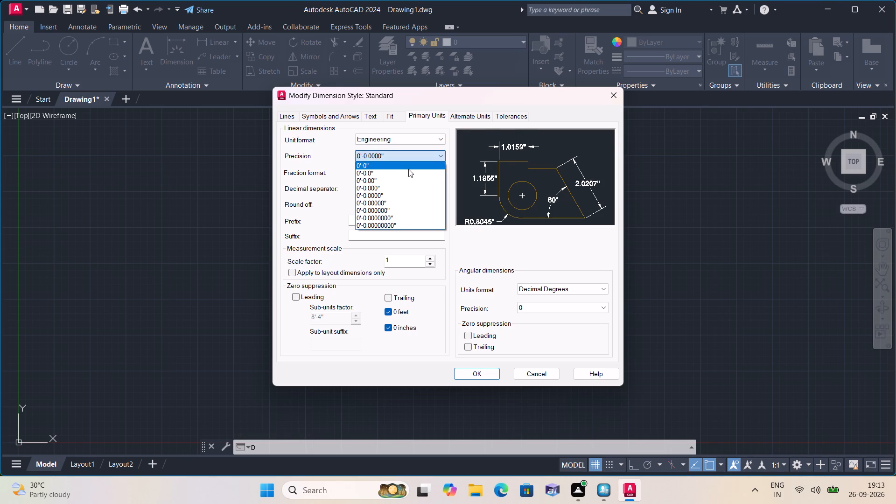
pyautogui.click(408, 168)
pyautogui.click(469, 375)
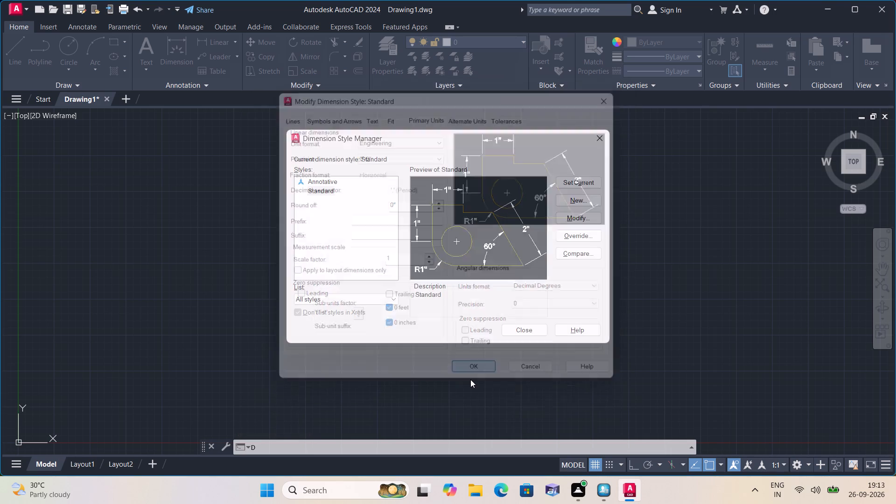
pyautogui.click(579, 182)
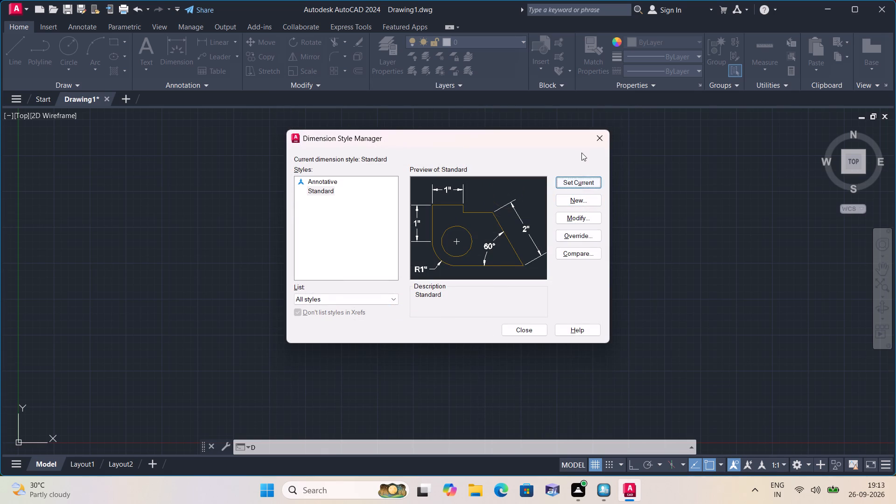
pyautogui.click(598, 137)
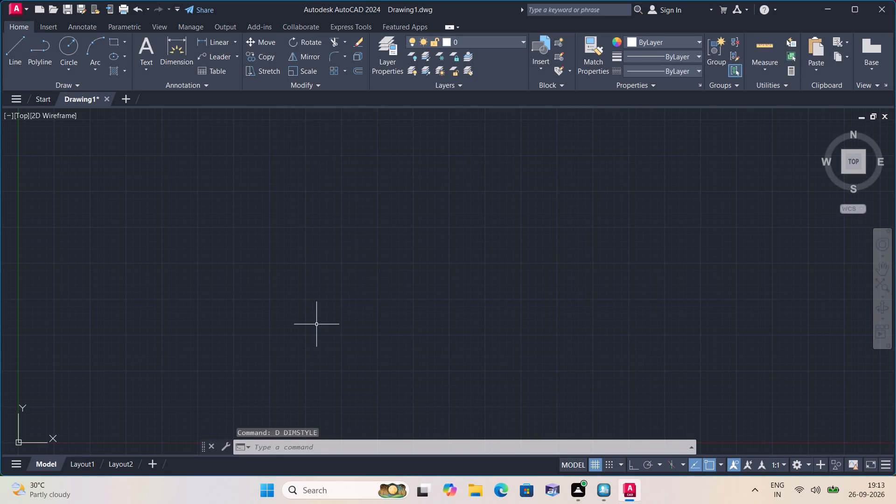
# Draw one vertical and one horizontal construction line crossing each other.
pyautogui.write('xl v')
pyautogui.press('space')
pyautogui.click(345, 344)
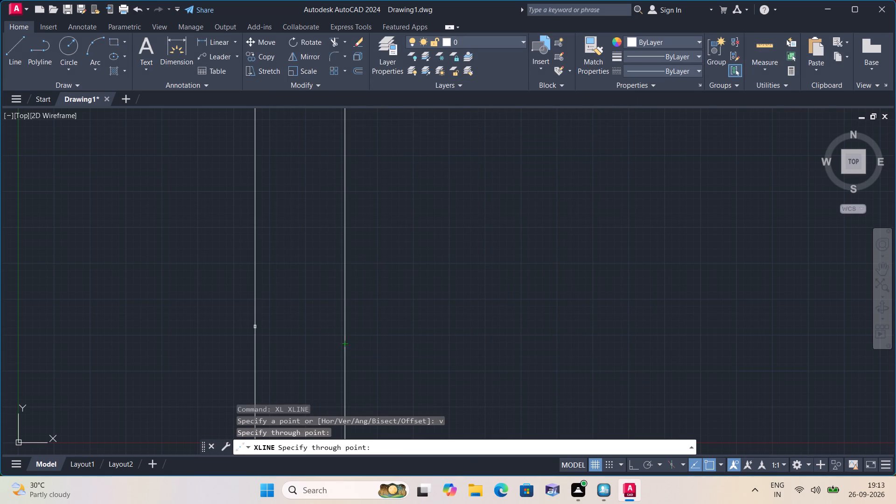
pyautogui.press('Escape')
pyautogui.press('space')
pyautogui.write('h')
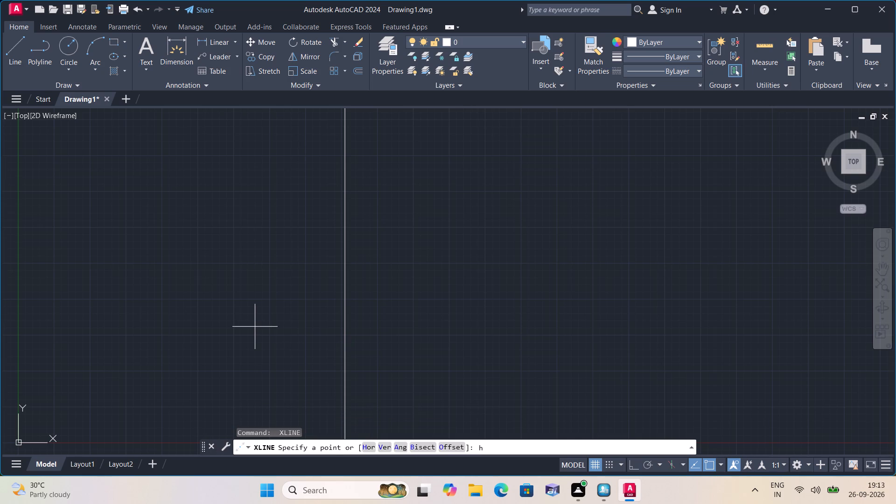
pyautogui.press('space')
pyautogui.click(255, 327)
pyautogui.click(259, 223)
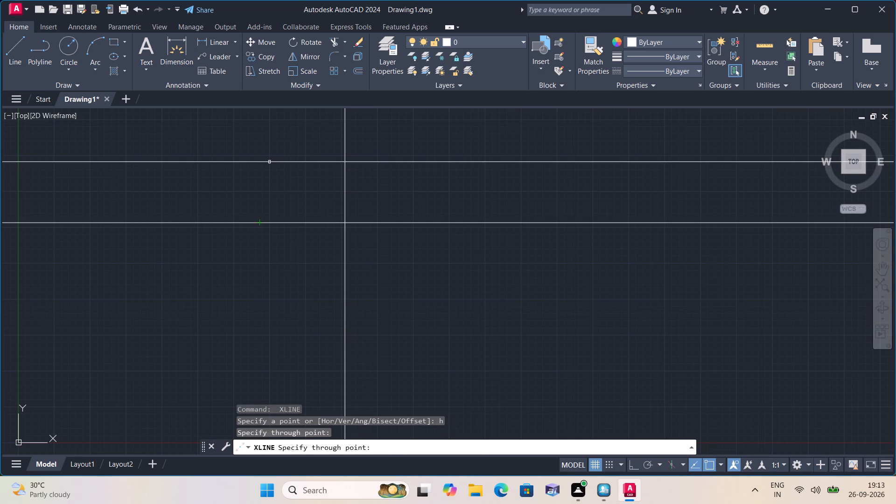
pyautogui.press('Escape')
# Trim the vertical line above and the horizontal line to the left of their intersection, leaving a top-left corner.
pyautogui.moveTo(302, 180); pyautogui.dragTo(317, 196, button='middle')
pyautogui.write('trim')
pyautogui.press('space')
pyautogui.click(377, 192)
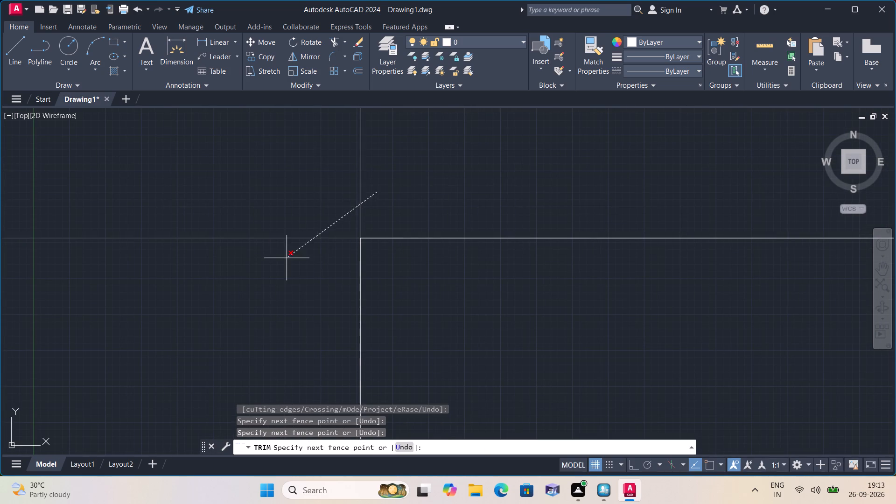
pyautogui.click(287, 258)
pyautogui.press('Escape')
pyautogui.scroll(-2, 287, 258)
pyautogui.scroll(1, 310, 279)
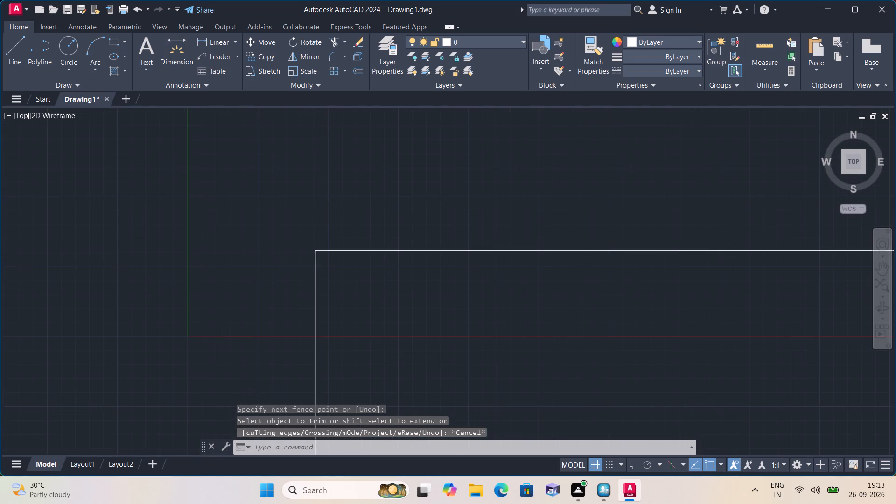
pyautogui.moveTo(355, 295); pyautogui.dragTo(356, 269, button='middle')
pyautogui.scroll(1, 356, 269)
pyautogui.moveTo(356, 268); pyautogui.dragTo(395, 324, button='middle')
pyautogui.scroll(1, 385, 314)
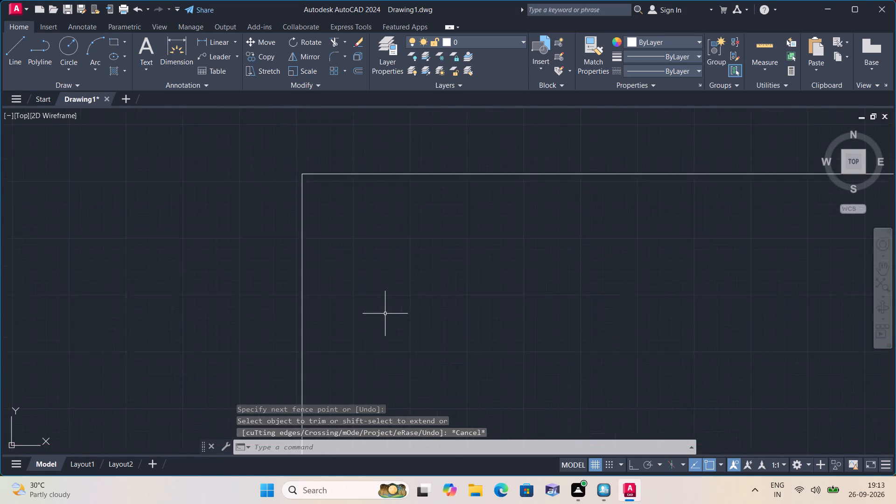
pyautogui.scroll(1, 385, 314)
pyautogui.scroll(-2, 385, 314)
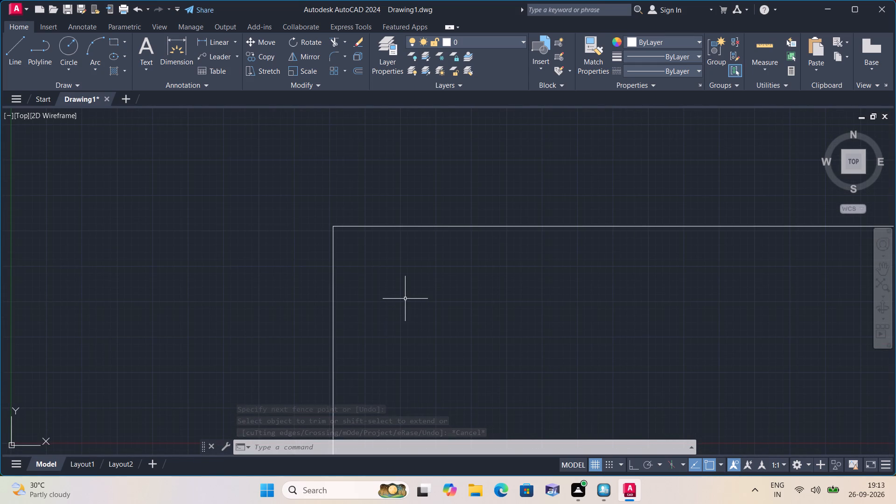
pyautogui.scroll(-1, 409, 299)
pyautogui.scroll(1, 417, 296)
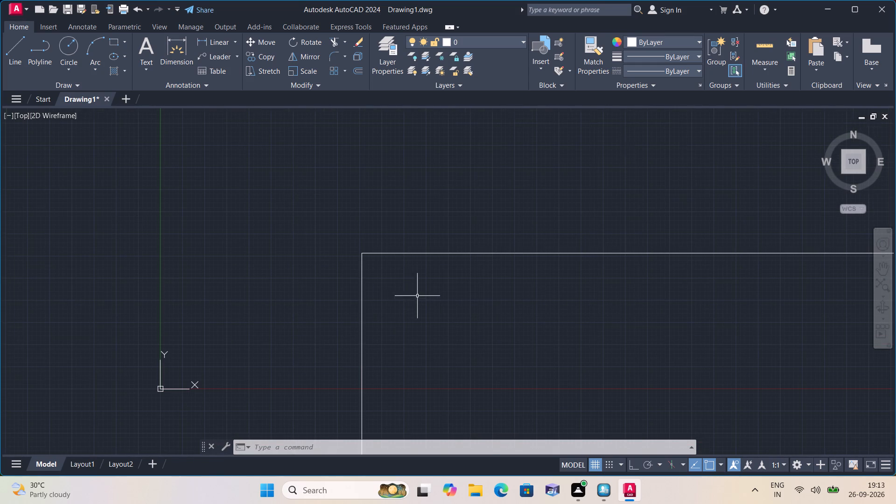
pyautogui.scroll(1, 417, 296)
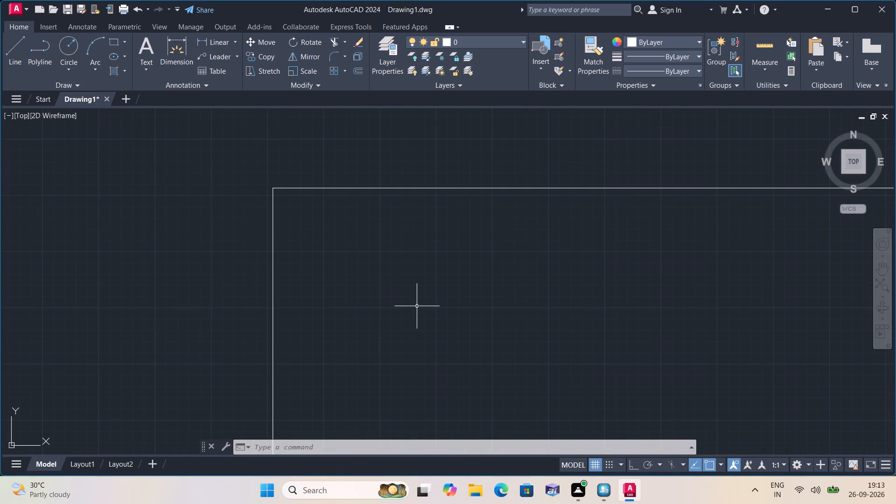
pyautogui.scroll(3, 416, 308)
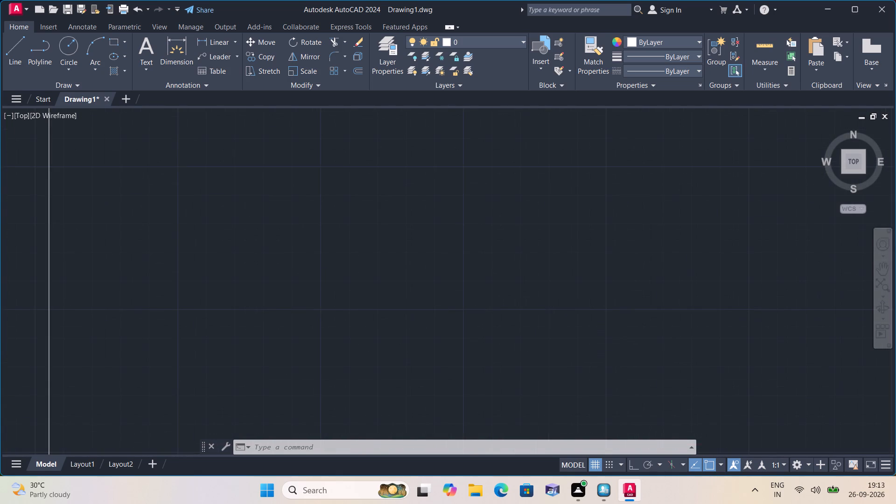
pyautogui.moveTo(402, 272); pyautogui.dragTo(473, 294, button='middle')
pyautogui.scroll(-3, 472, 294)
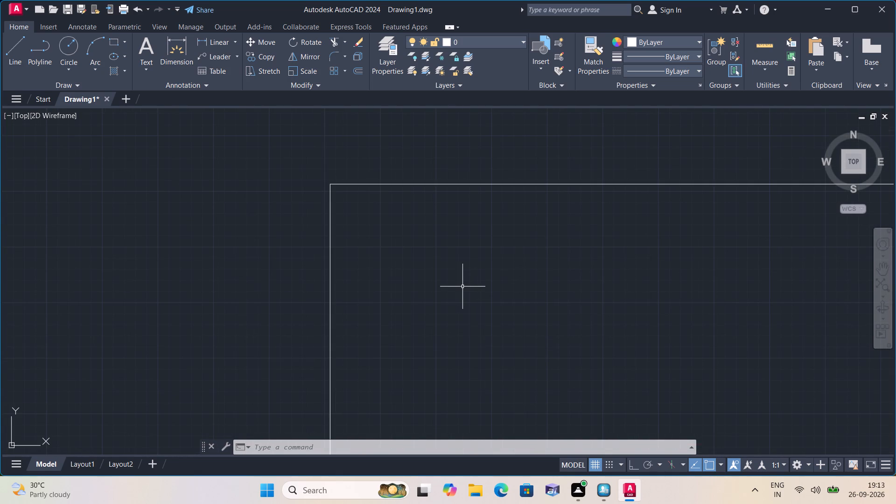
# Offset both corner lines 9" inward, the vertical one to the right and the horizontal one downward.
pyautogui.write('off')
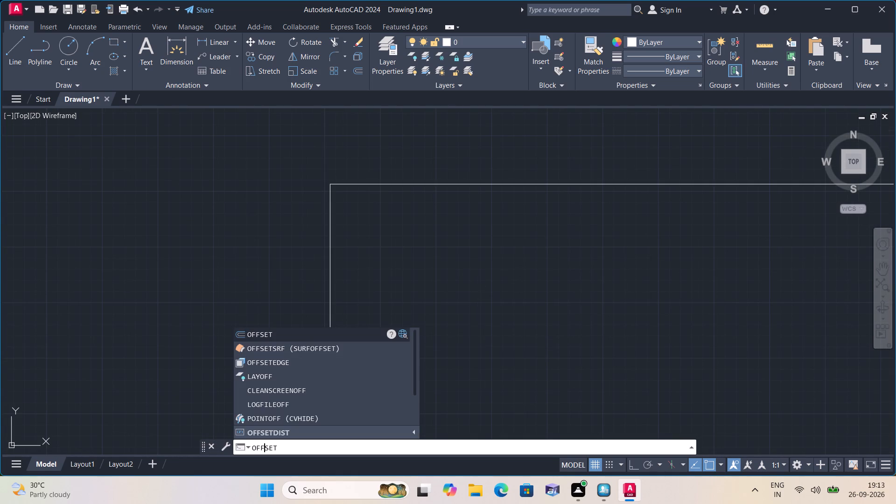
pyautogui.press('space')
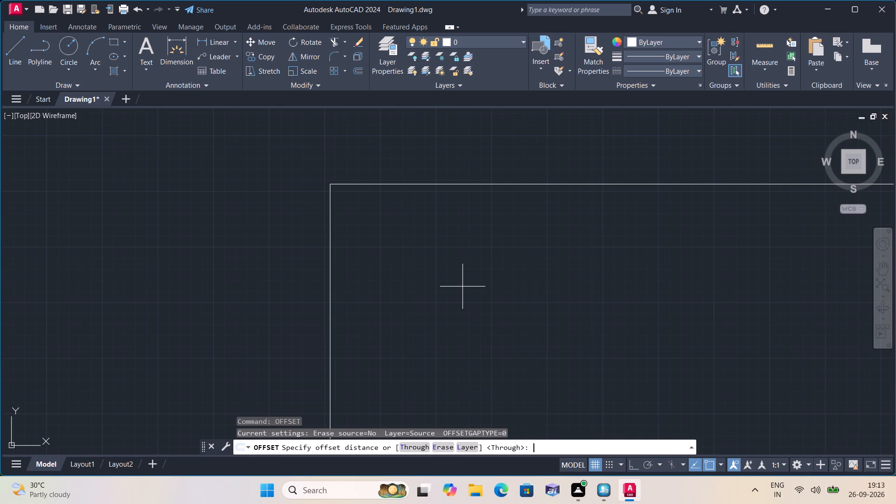
pyautogui.write("9'")
pyautogui.press('space')
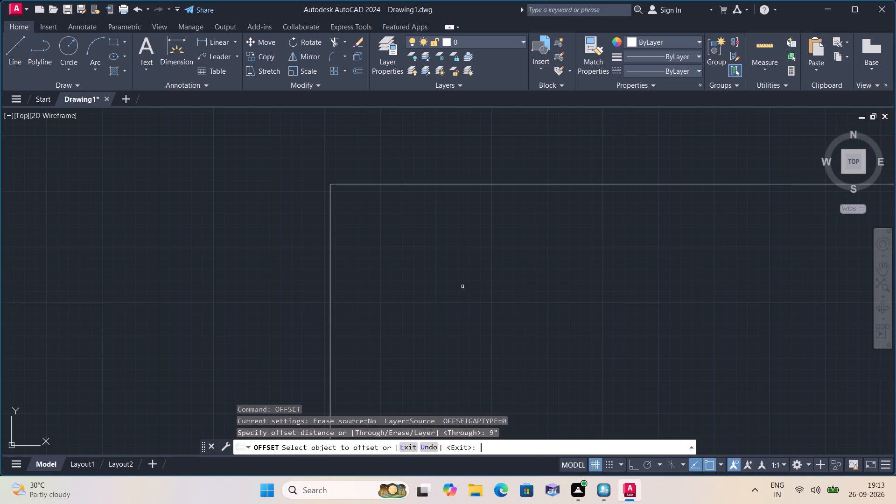
pyautogui.scroll(1, 345, 258)
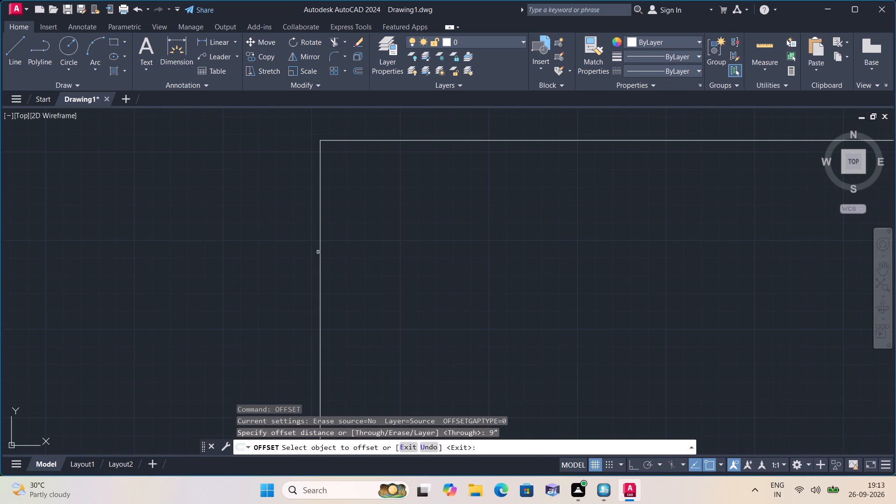
pyautogui.click(321, 253)
pyautogui.click(382, 256)
pyautogui.scroll(-1, 394, 262)
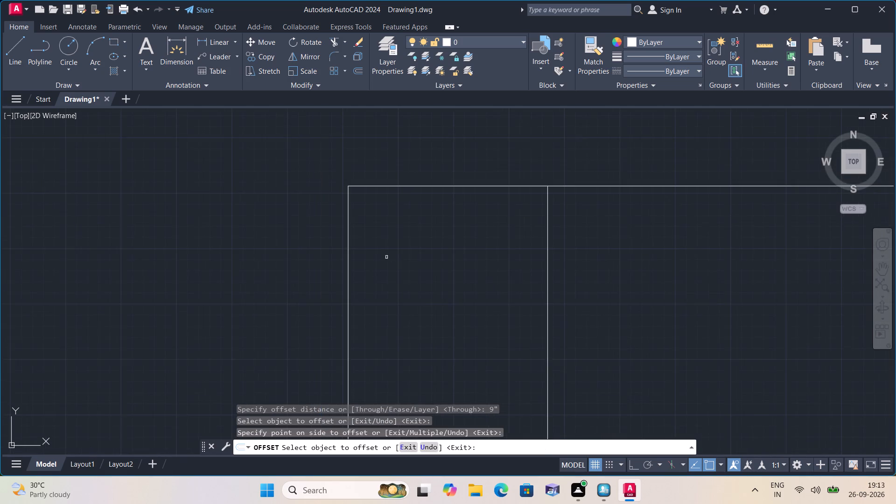
pyautogui.scroll(-1, 382, 254)
pyautogui.click(417, 212)
pyautogui.click(427, 266)
pyautogui.scroll(-2, 427, 268)
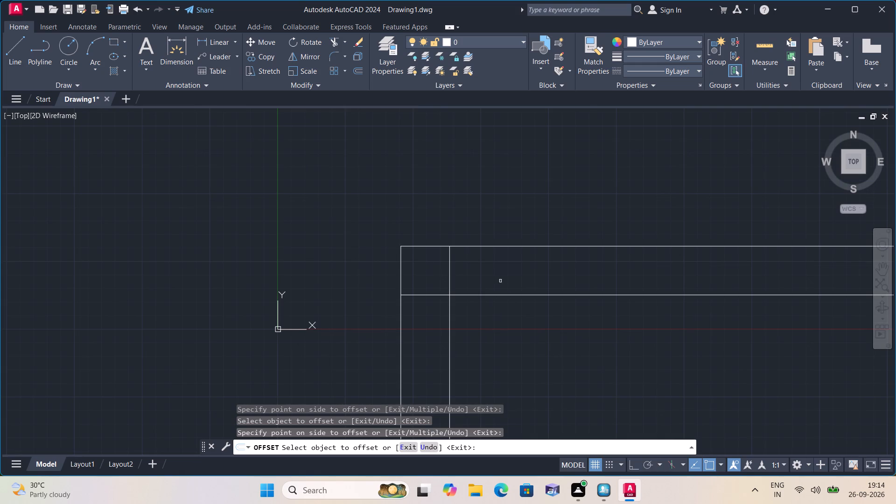
pyautogui.moveTo(498, 281); pyautogui.dragTo(362, 224, button='middle')
pyautogui.scroll(-1, 486, 274)
pyautogui.press('space')
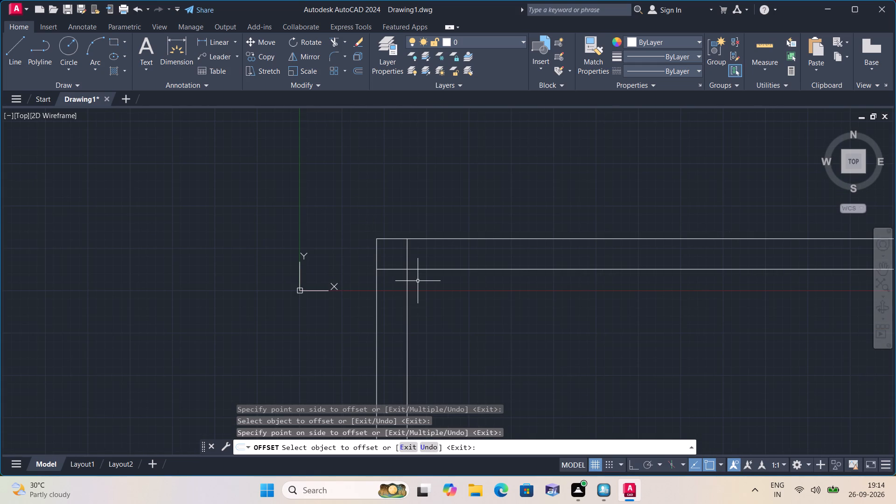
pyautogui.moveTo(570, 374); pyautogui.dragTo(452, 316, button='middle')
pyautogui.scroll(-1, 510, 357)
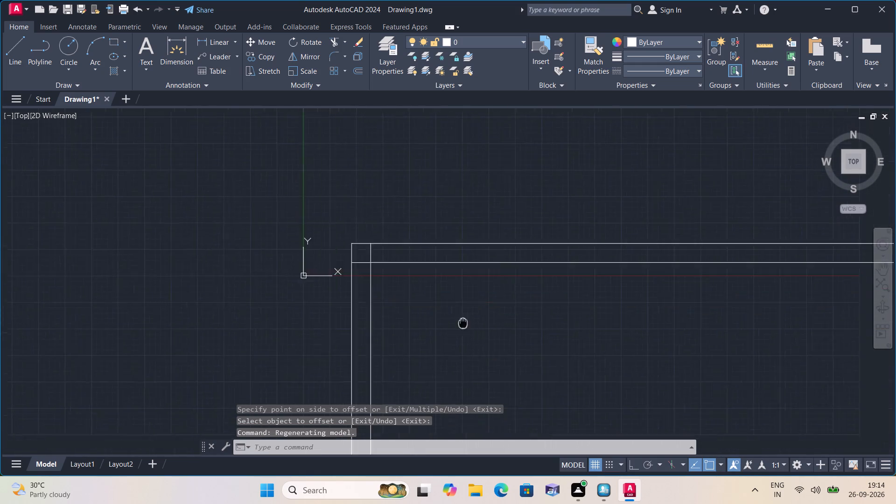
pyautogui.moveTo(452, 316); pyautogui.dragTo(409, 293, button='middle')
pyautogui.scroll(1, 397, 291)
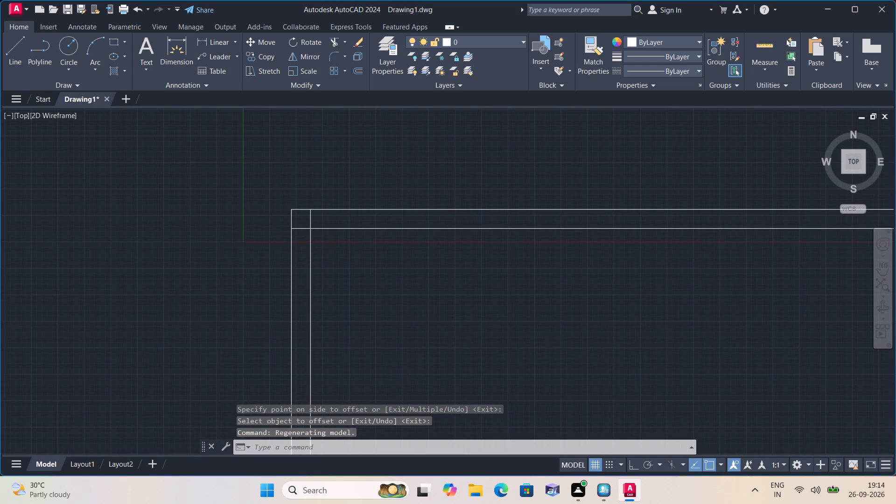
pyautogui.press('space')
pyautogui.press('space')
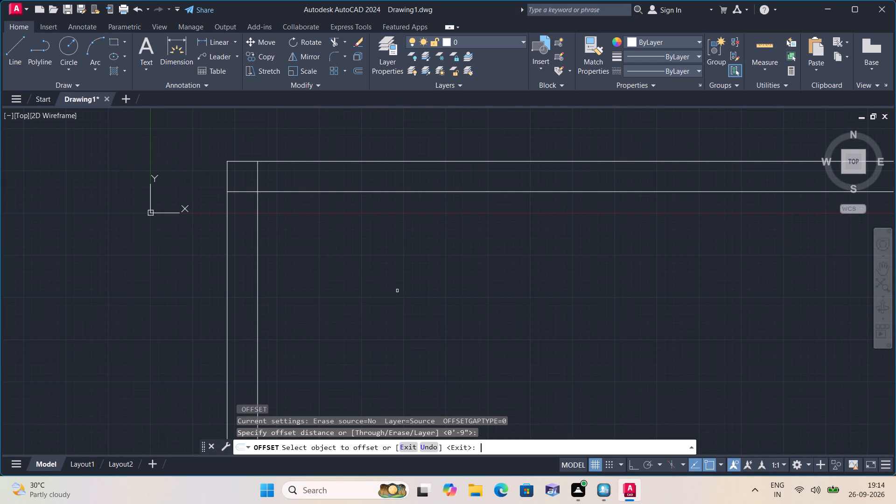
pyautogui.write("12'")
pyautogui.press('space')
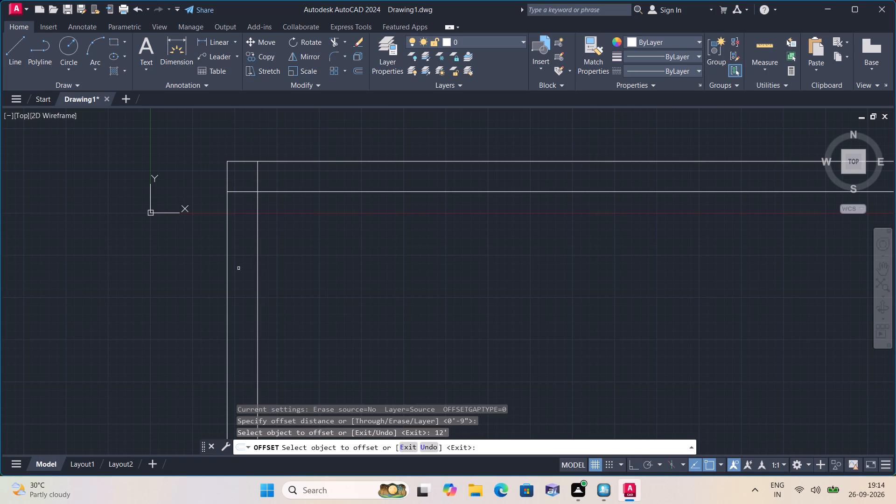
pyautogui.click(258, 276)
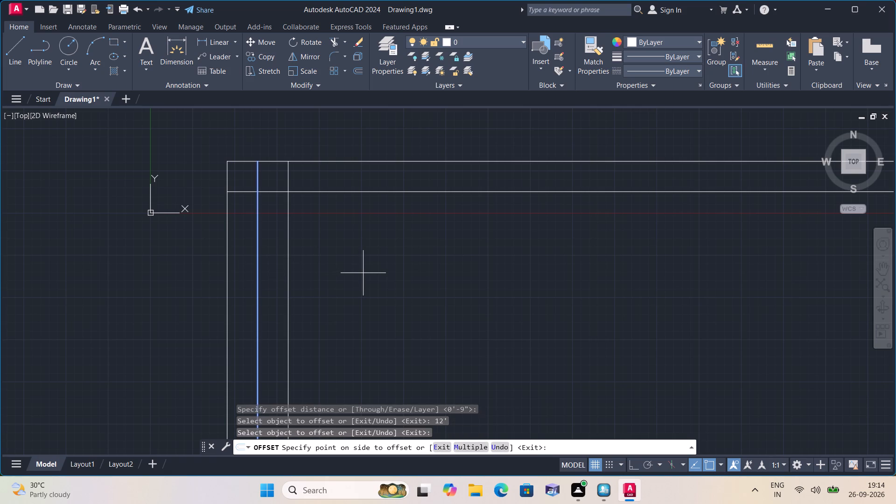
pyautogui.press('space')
# Offset the inner line of the left wall 12' to the right.
pyautogui.press('space')
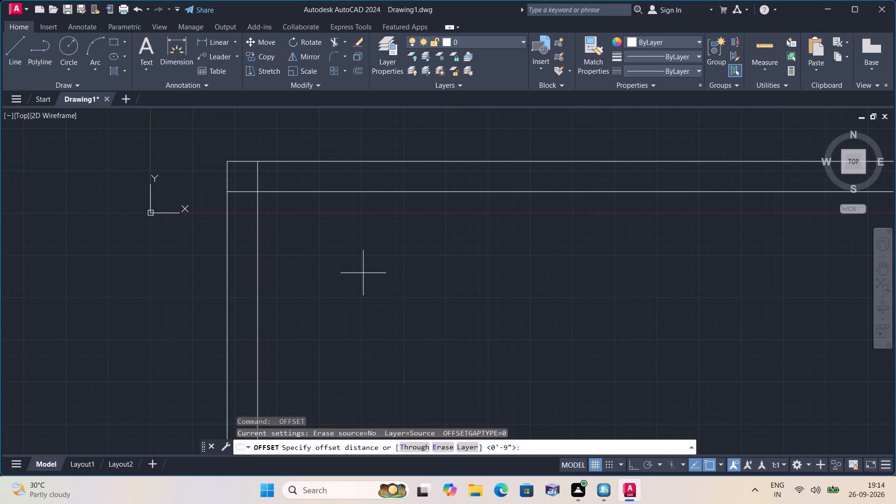
pyautogui.write("12'")
pyautogui.press('space')
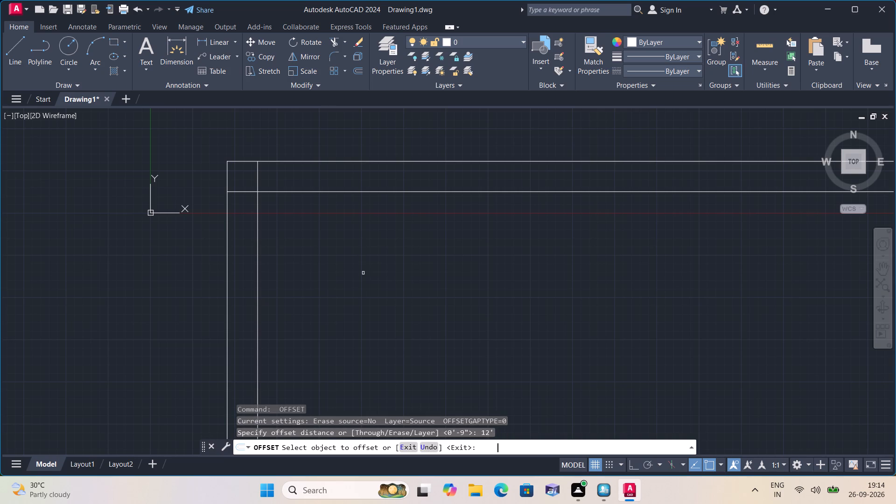
pyautogui.click(258, 282)
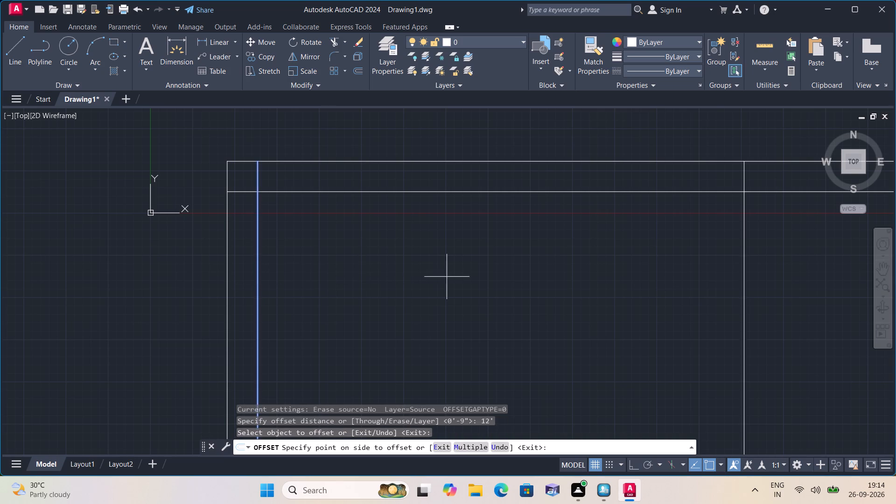
pyautogui.click(450, 277)
pyautogui.scroll(-1, 528, 295)
pyautogui.moveTo(529, 295); pyautogui.dragTo(384, 268, button='middle')
pyautogui.scroll(-1, 356, 264)
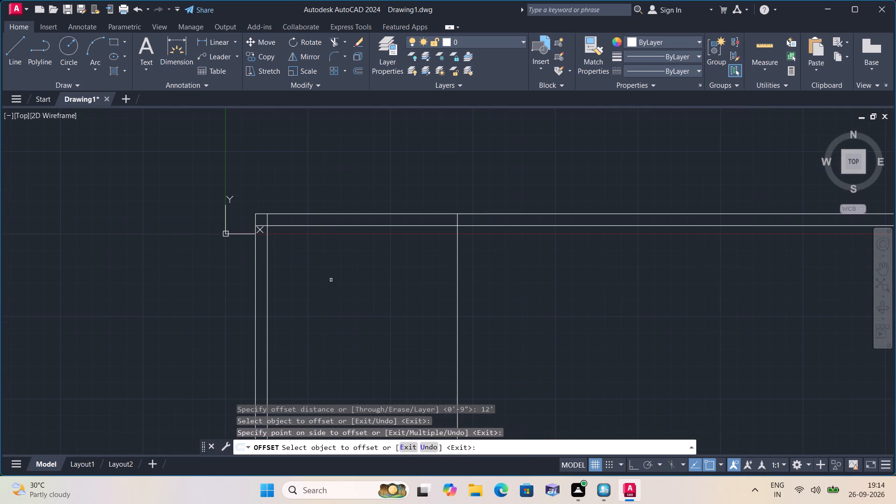
pyautogui.press('space')
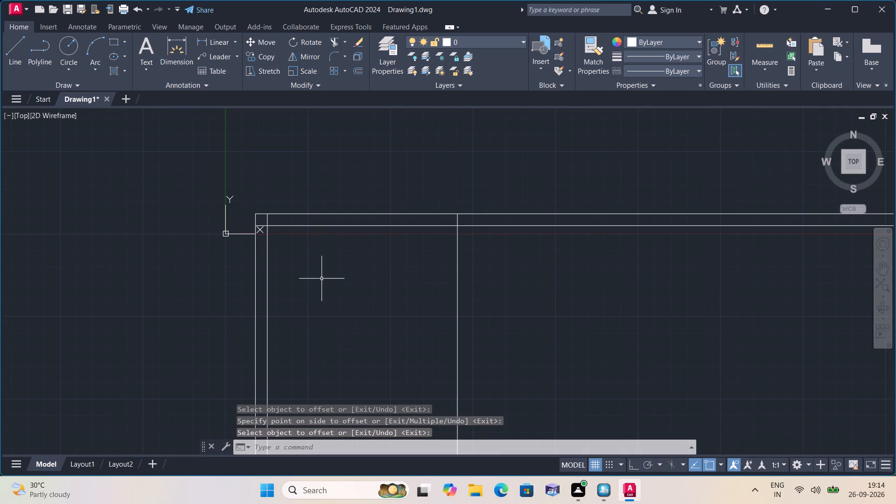
# Offset the vertical line at the first room's right side 9" to the right to give that wall its thickness.
pyautogui.press('space')
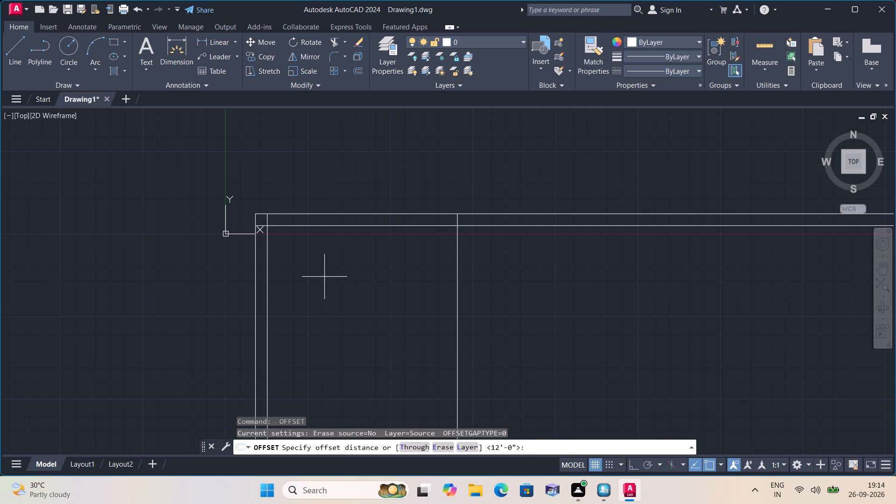
pyautogui.press('9')
pyautogui.write('"')
pyautogui.press('space')
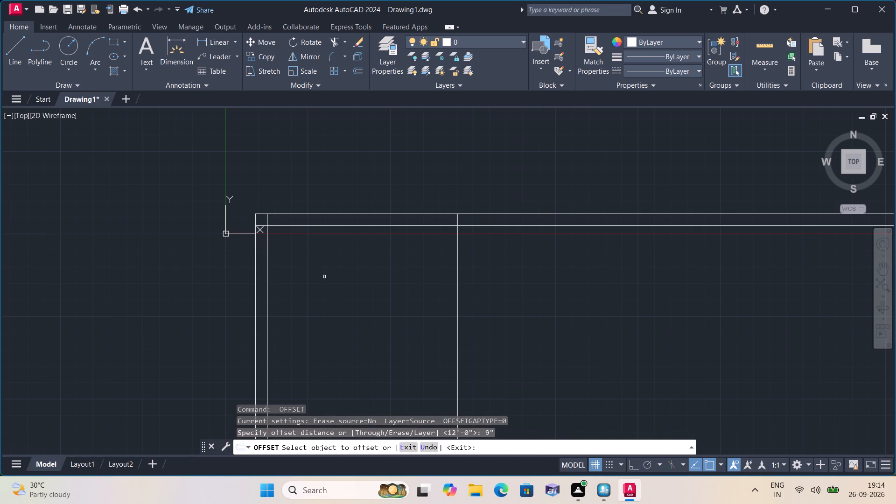
pyautogui.click(457, 278)
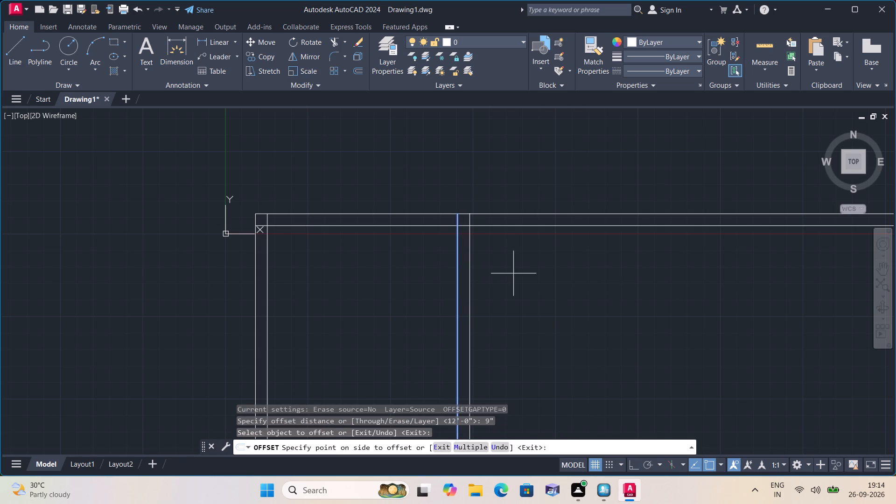
pyautogui.click(513, 273)
pyautogui.moveTo(538, 277); pyautogui.dragTo(473, 212, button='middle')
pyautogui.scroll(-1, 505, 245)
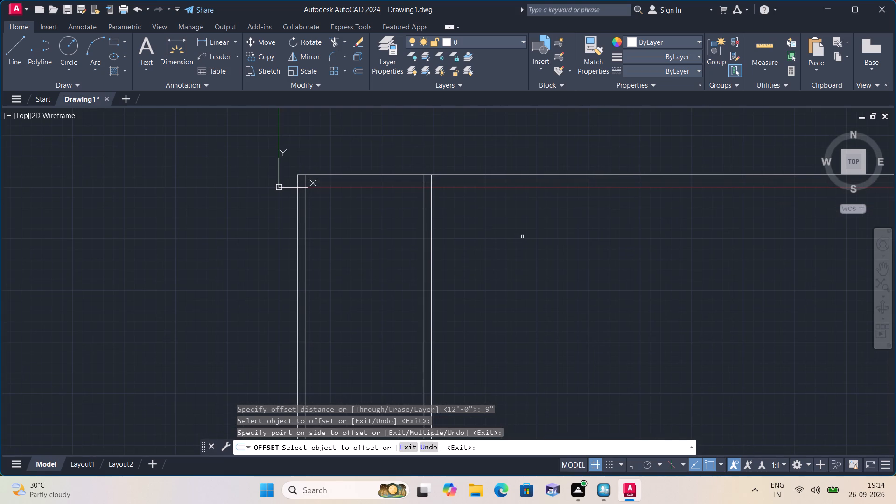
pyautogui.press('space')
# Offset the right-hand line of the second vertical wall 4' to the right.
pyautogui.press('space')
pyautogui.write("4'")
pyautogui.press('space')
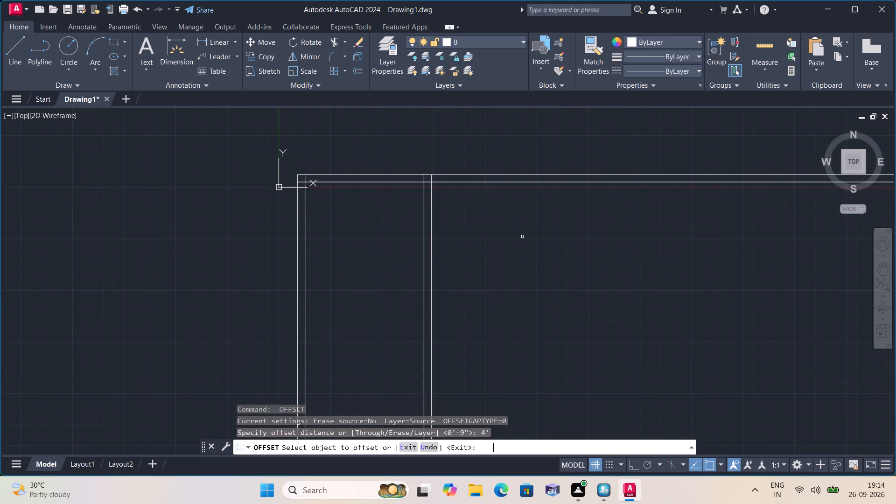
pyautogui.click(433, 245)
pyautogui.click(489, 243)
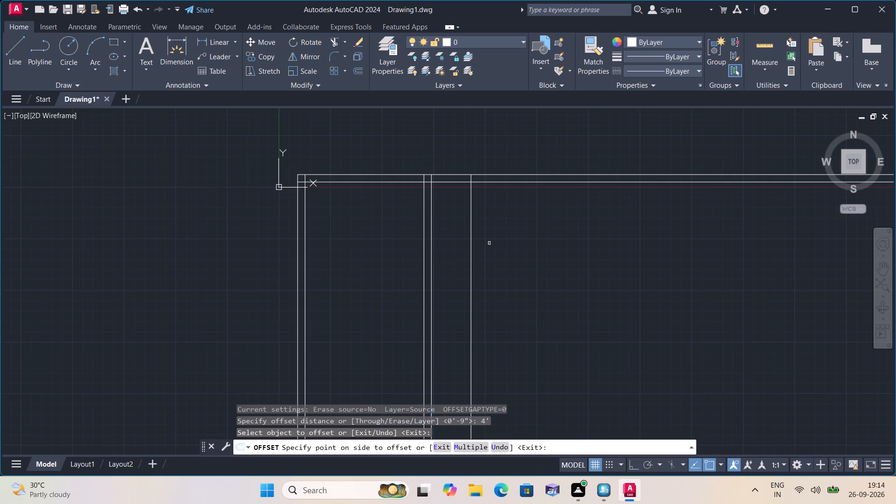
pyautogui.press('space')
# Offset the rightmost vertical line 9" to the right to form the third vertical wall.
pyautogui.press('space')
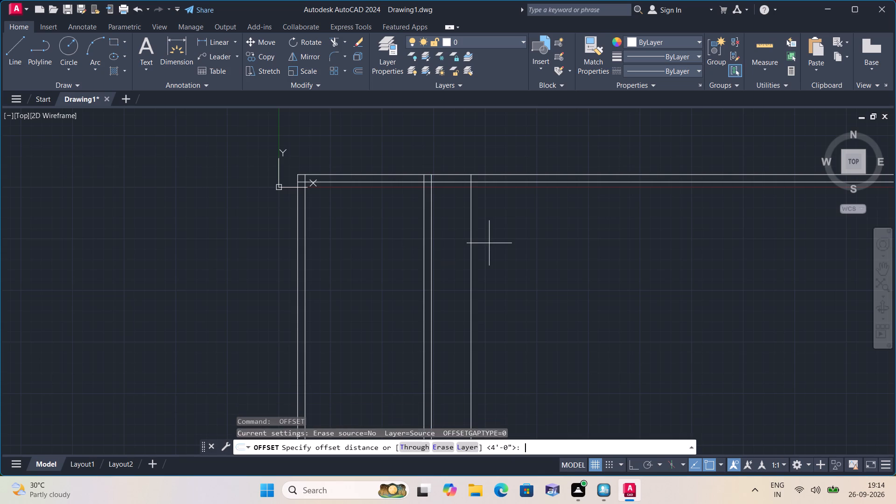
pyautogui.write('9"')
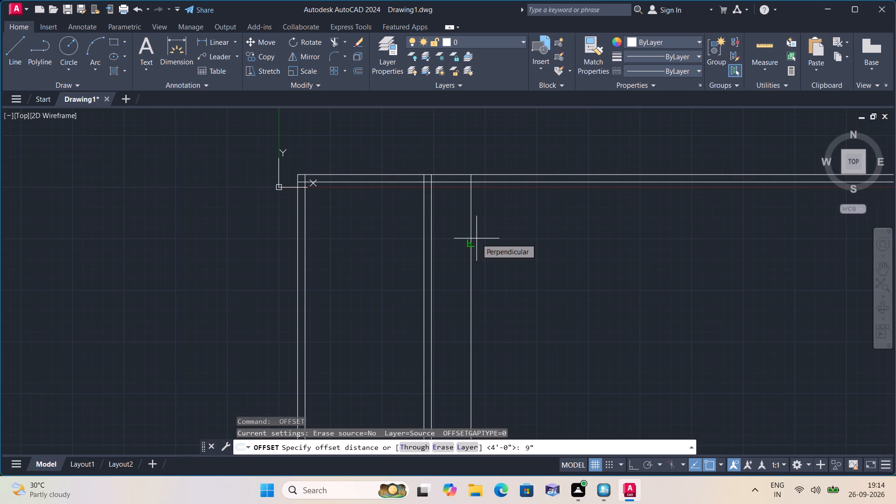
pyautogui.press('space')
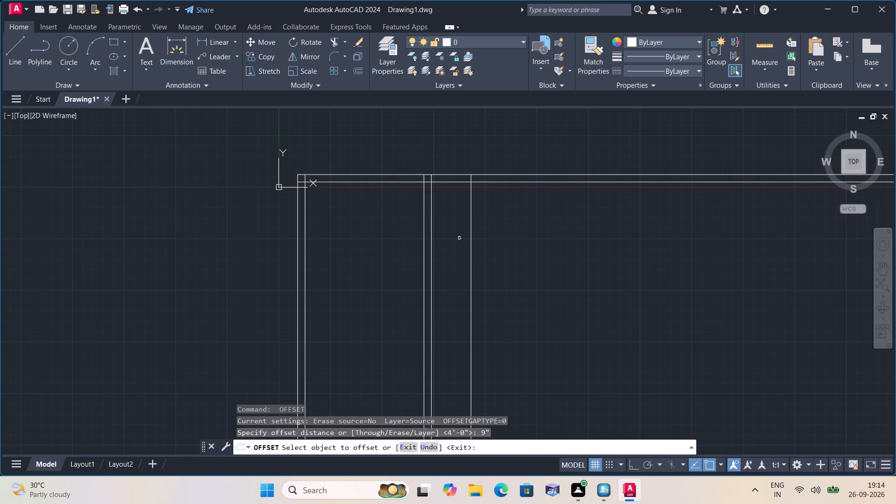
pyautogui.click(471, 241)
pyautogui.click(535, 240)
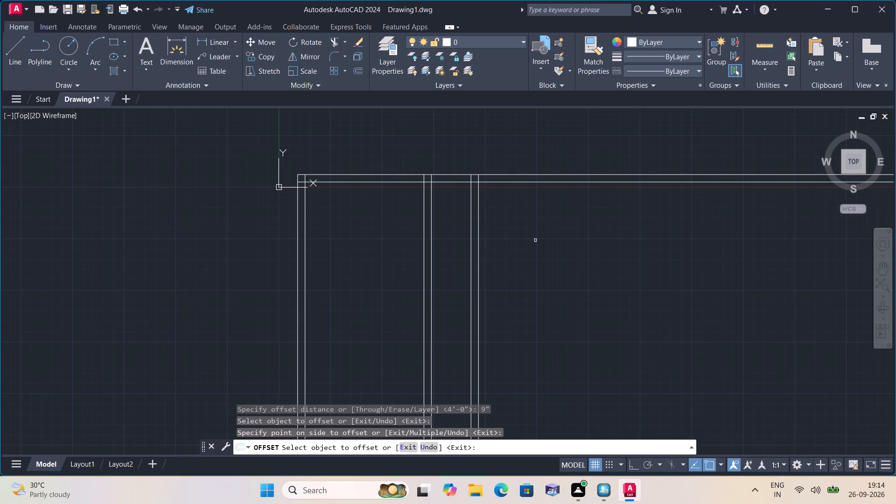
pyautogui.press('space')
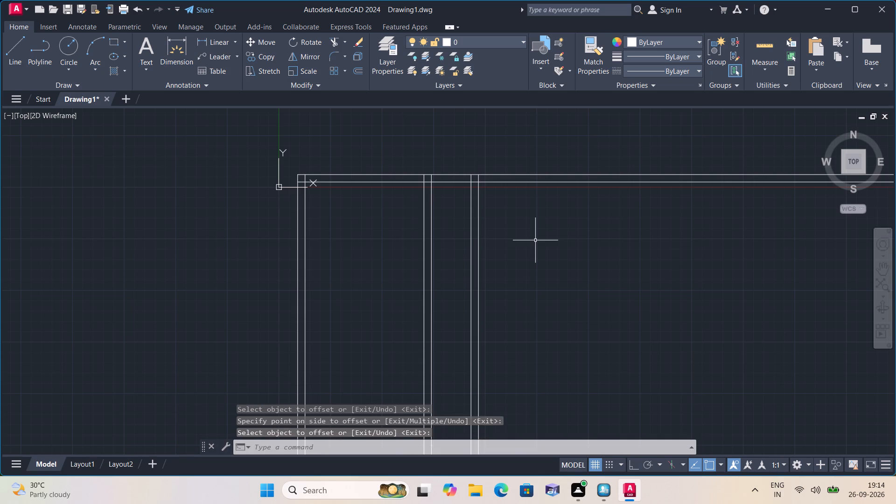
# Offset the right-hand line of the third vertical wall 6' to the right.
pyautogui.press('space')
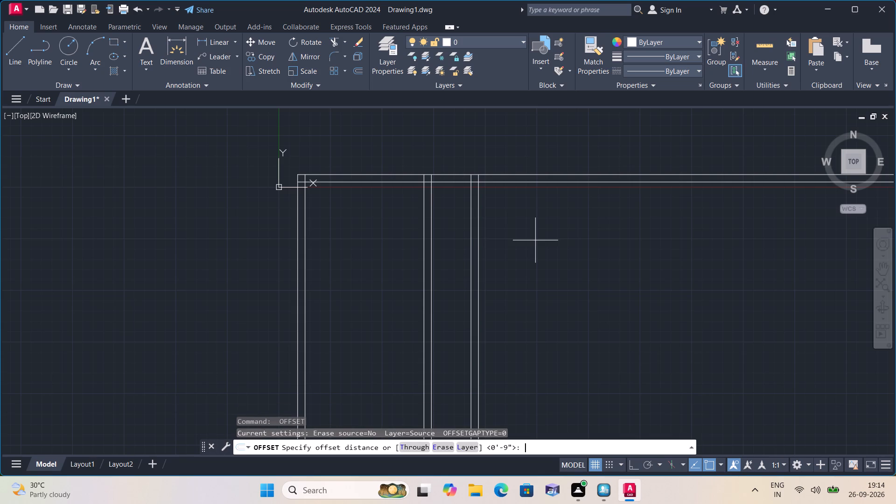
pyautogui.write("6'")
pyautogui.press('space')
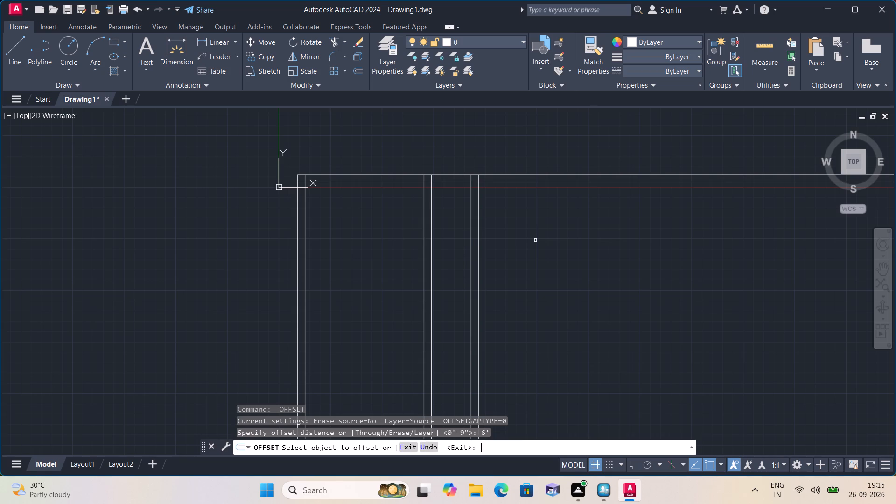
pyautogui.scroll(-2, 533, 257)
pyautogui.scroll(2, 533, 257)
pyautogui.scroll(-2, 533, 257)
pyautogui.scroll(2, 539, 270)
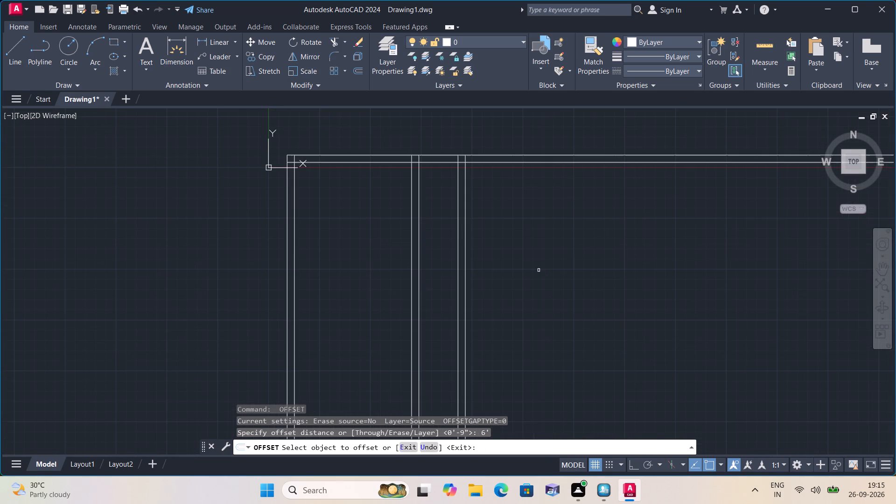
pyautogui.scroll(-1, 539, 270)
pyautogui.scroll(1, 539, 270)
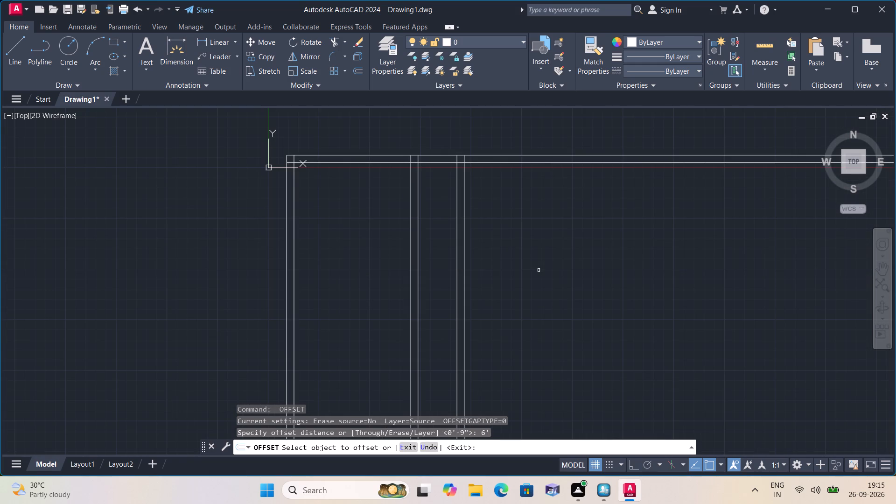
pyautogui.scroll(-1, 539, 270)
pyautogui.scroll(2, 539, 270)
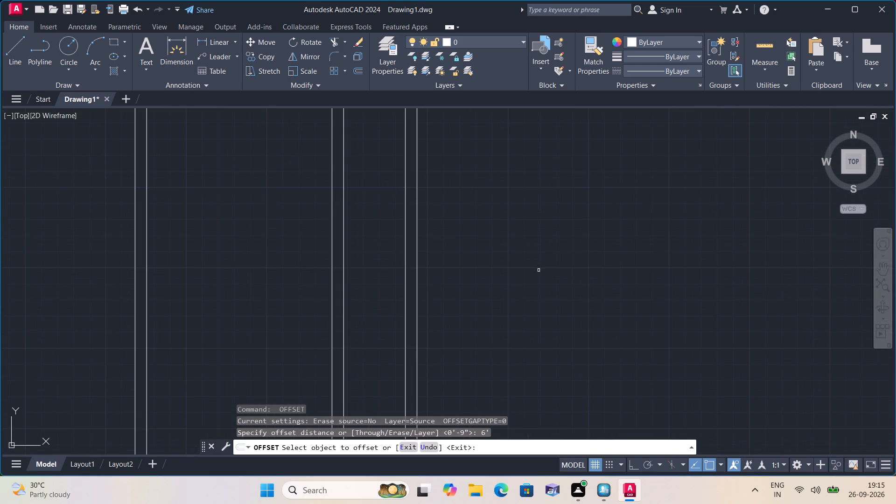
pyautogui.scroll(-2, 539, 270)
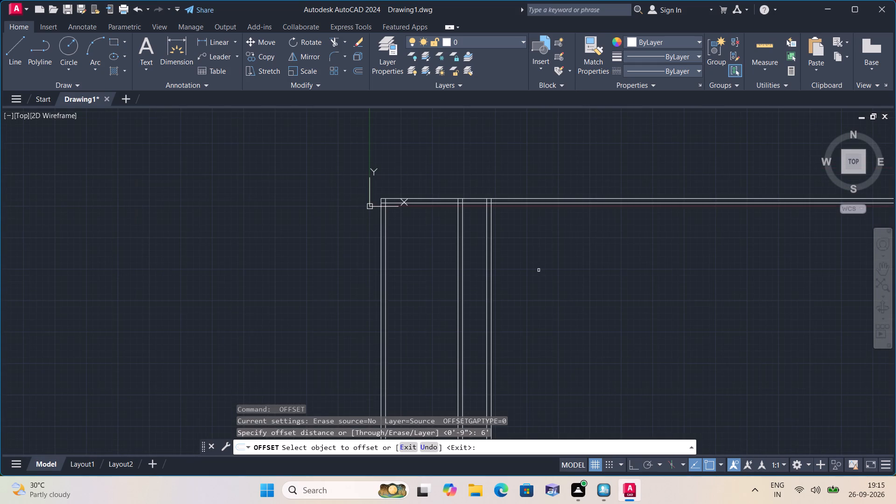
pyautogui.scroll(1, 539, 270)
pyautogui.scroll(-1, 539, 270)
pyautogui.scroll(1, 539, 270)
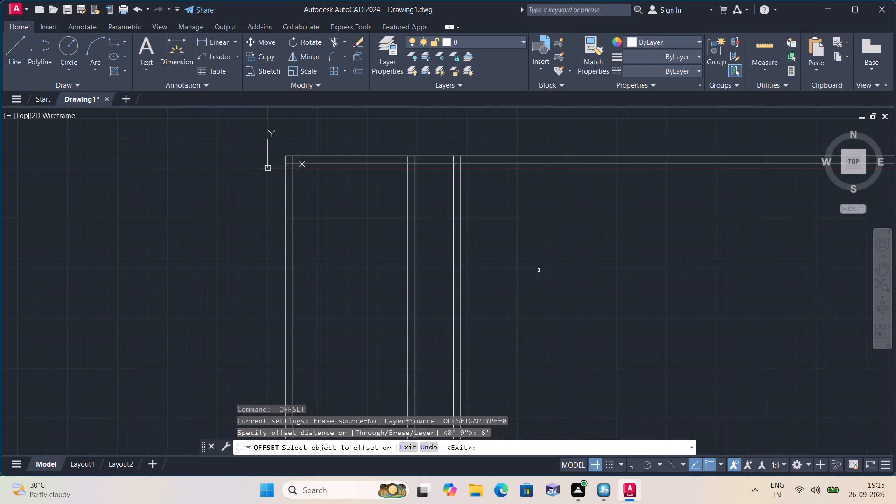
pyautogui.scroll(-1, 539, 270)
pyautogui.scroll(4, 539, 270)
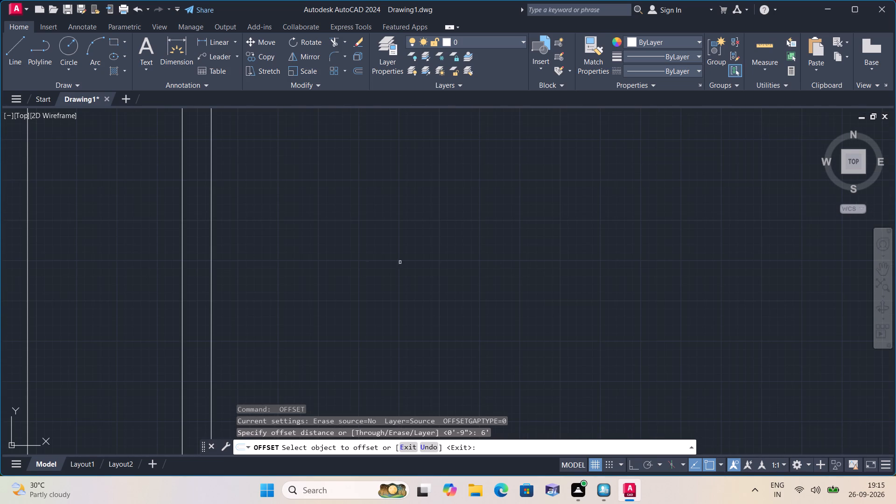
pyautogui.moveTo(311, 252); pyautogui.dragTo(417, 325, button='middle')
pyautogui.scroll(-1, 395, 237)
pyautogui.moveTo(395, 237); pyautogui.dragTo(476, 329, button='middle')
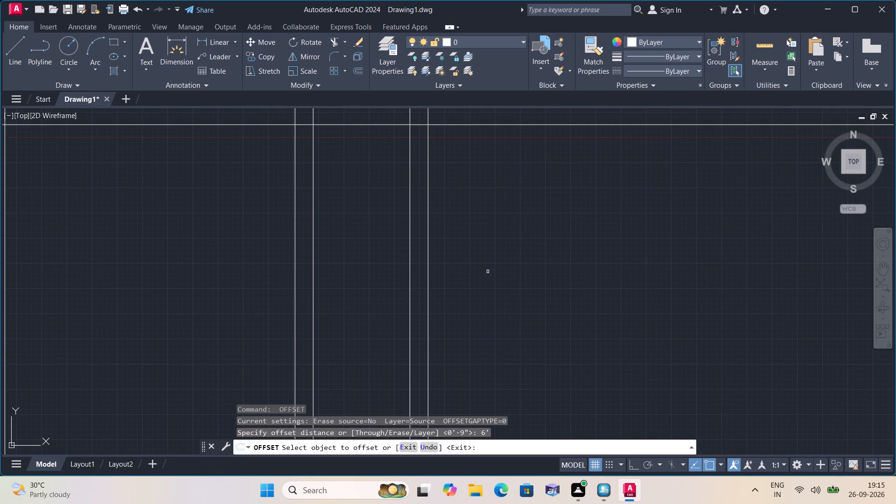
pyautogui.moveTo(479, 241); pyautogui.dragTo(512, 285, button='middle')
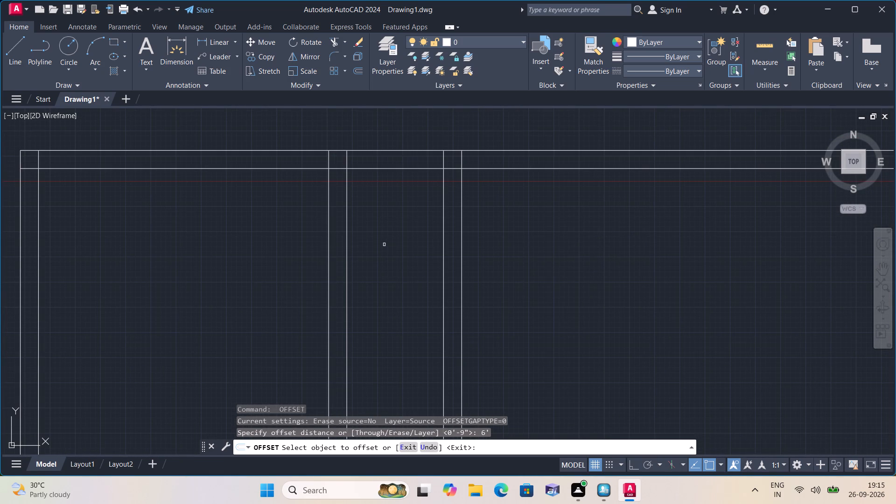
pyautogui.click(464, 259)
pyautogui.click(462, 259)
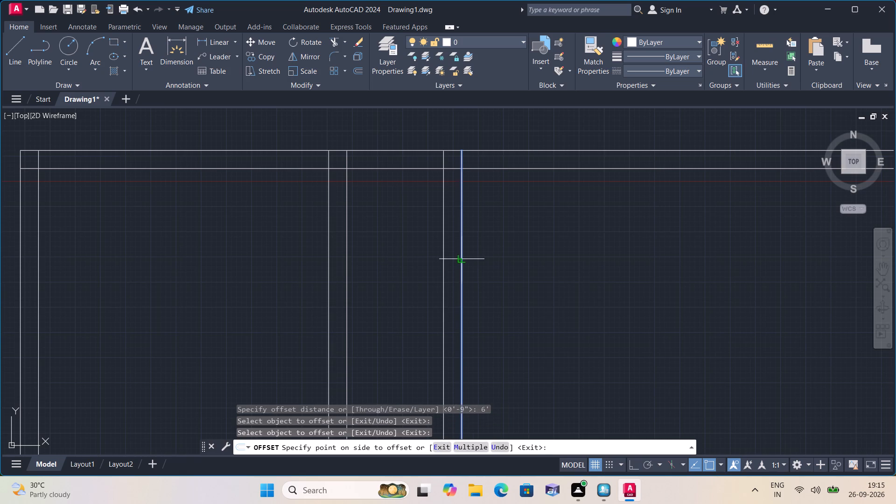
pyautogui.click(511, 259)
pyautogui.press('space')
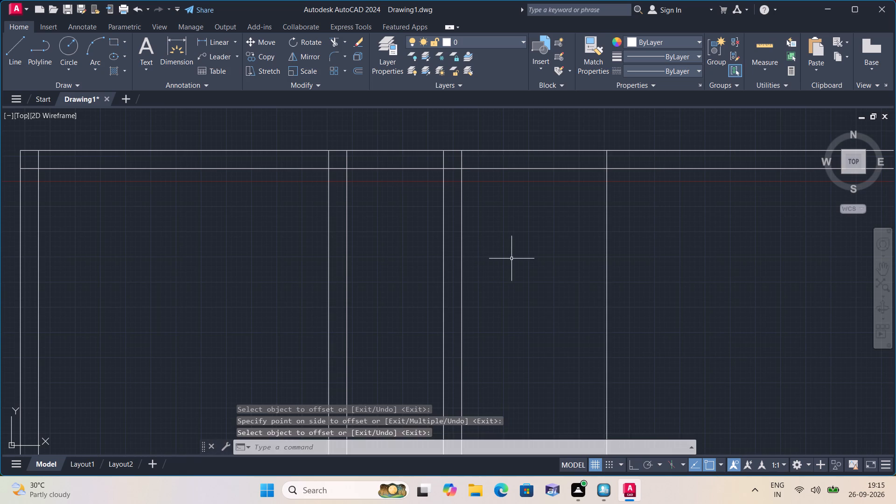
# Offset the rightmost vertical line 9" to the right to form the fourth vertical wall.
pyautogui.press('space')
pyautogui.press('9')
pyautogui.write('"')
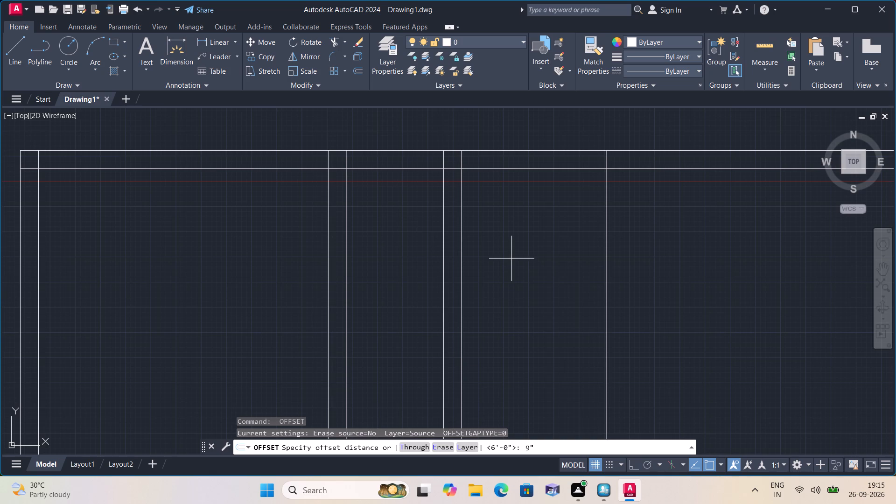
pyautogui.press('space')
pyautogui.scroll(-1, 511, 259)
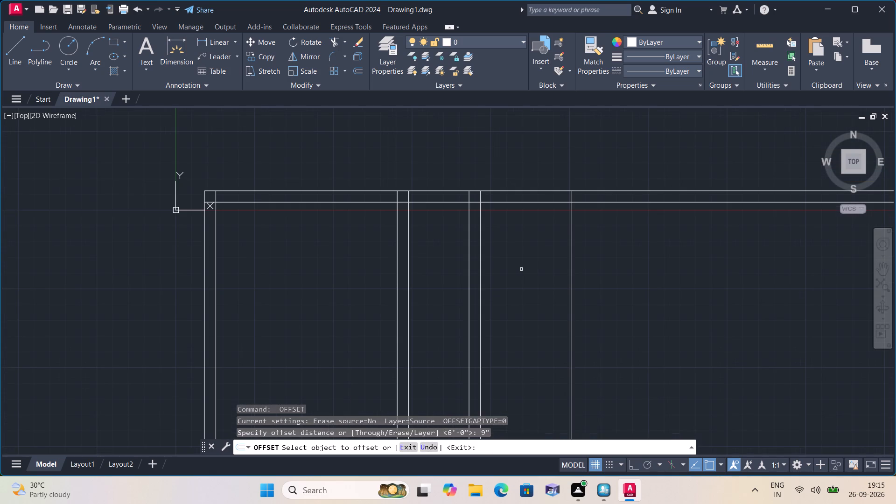
pyautogui.click(571, 273)
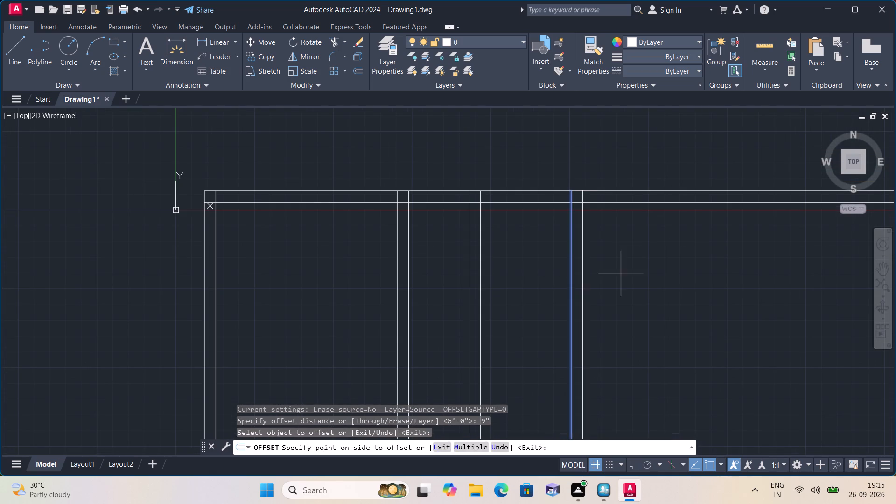
pyautogui.click(621, 273)
pyautogui.moveTo(602, 261); pyautogui.dragTo(529, 237, button='middle')
pyautogui.scroll(-1, 581, 252)
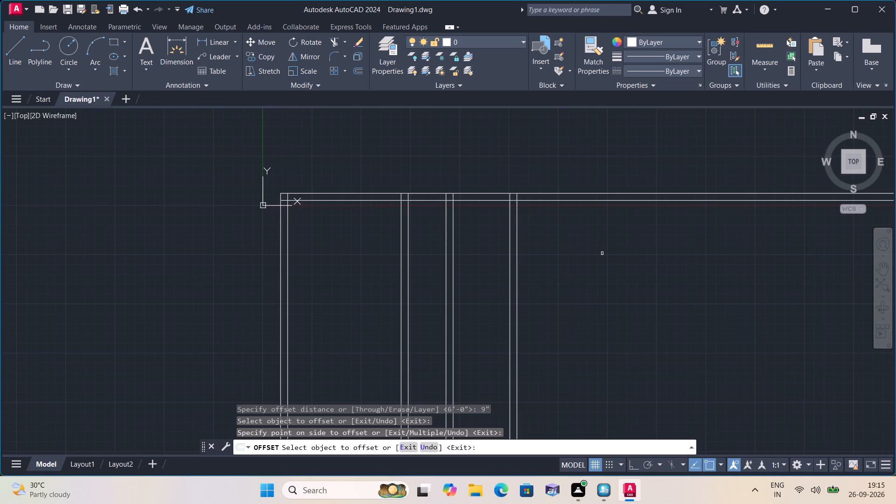
pyautogui.press('space')
# Offset the right-hand line of the fourth vertical wall 12' to the right.
pyautogui.press('space')
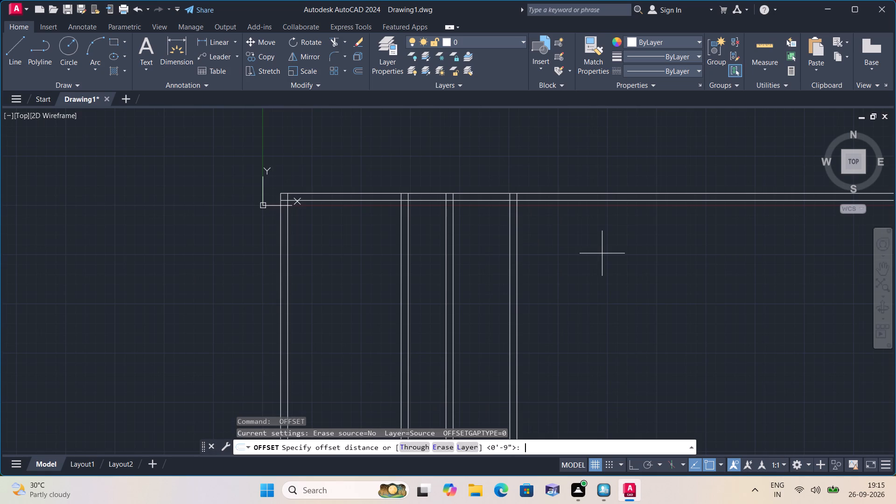
pyautogui.write("12'")
pyautogui.press('space')
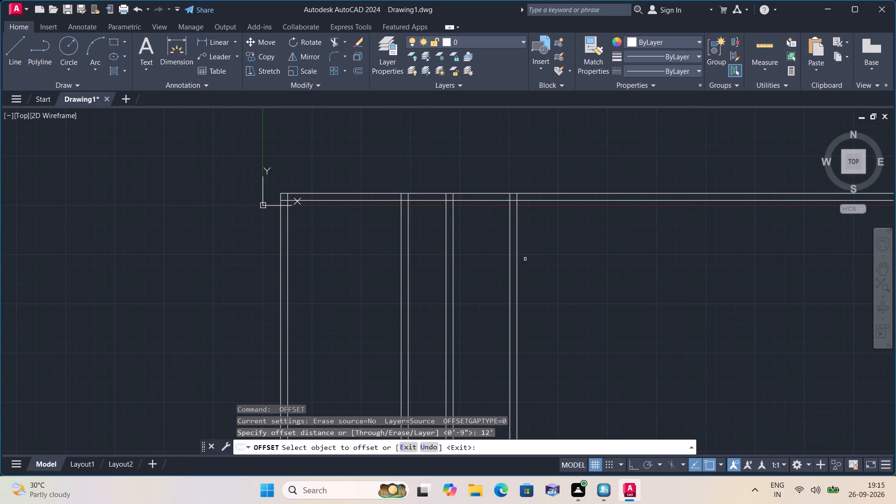
pyautogui.click(517, 256)
pyautogui.click(583, 253)
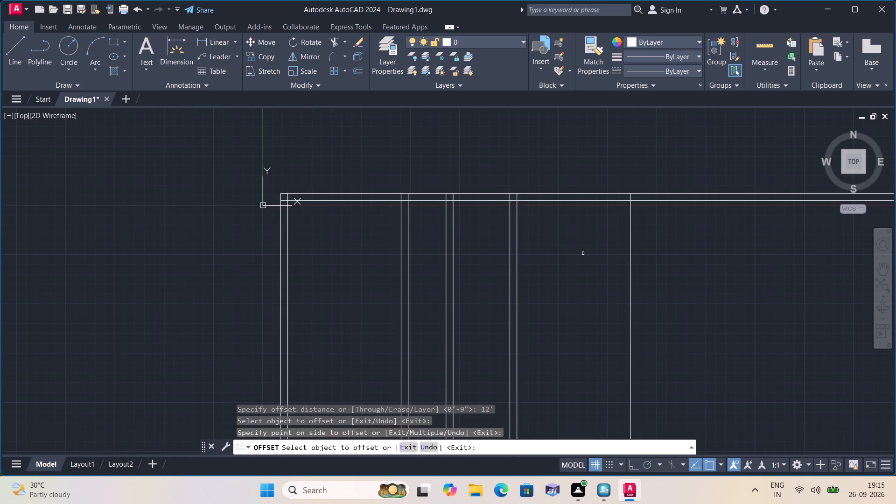
pyautogui.press('space')
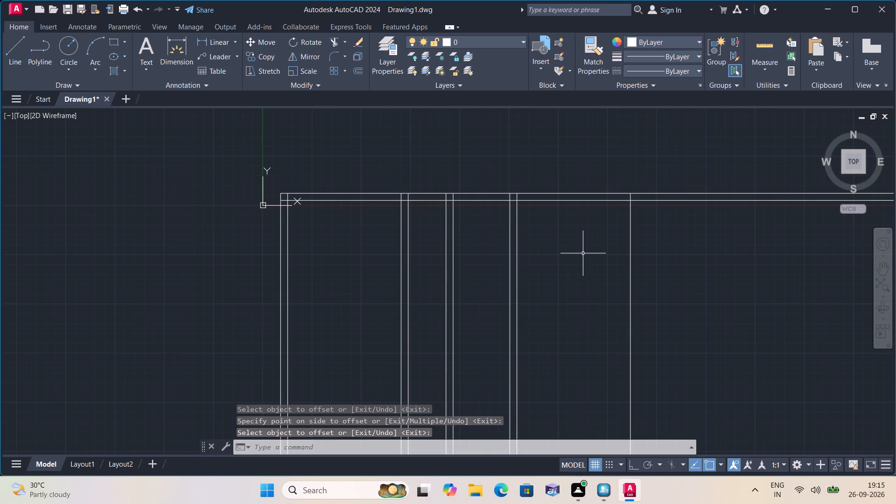
# Offset the rightmost vertical line 9" to the right to form the fifth vertical wall.
pyautogui.press('space')
pyautogui.write("9'")
pyautogui.press('BackSpace')
pyautogui.hotkey('shift', '"')
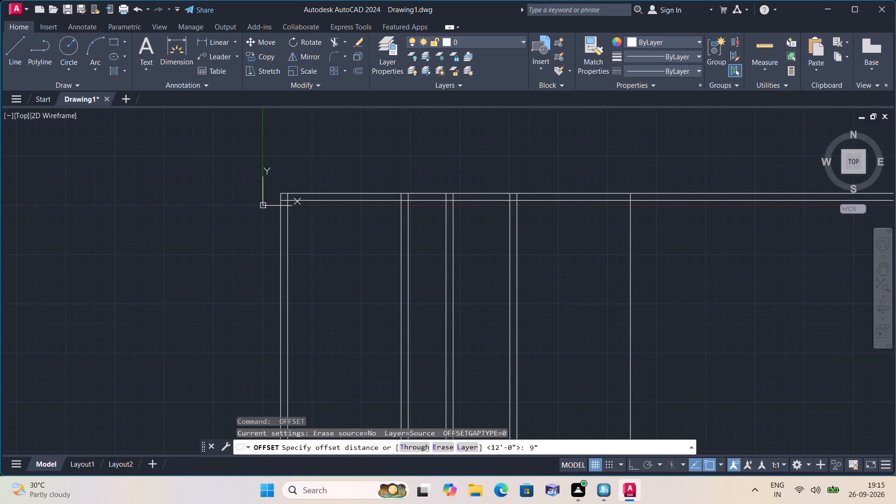
pyautogui.press('space')
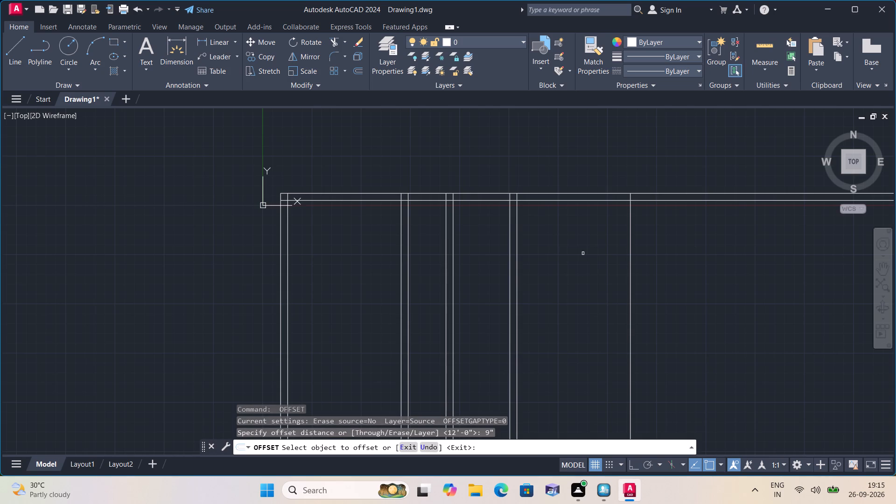
pyautogui.click(630, 262)
pyautogui.click(683, 257)
pyautogui.scroll(-1, 683, 257)
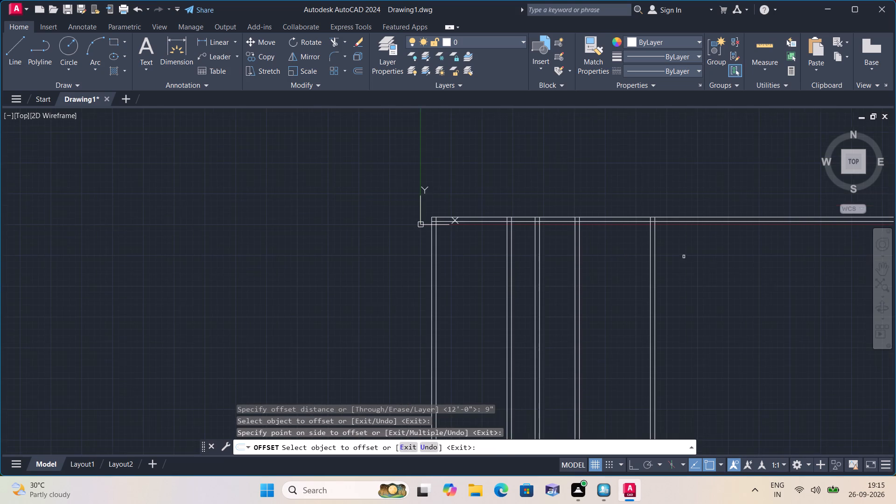
pyautogui.moveTo(709, 263); pyautogui.dragTo(640, 224, button='middle')
pyautogui.scroll(-1, 630, 220)
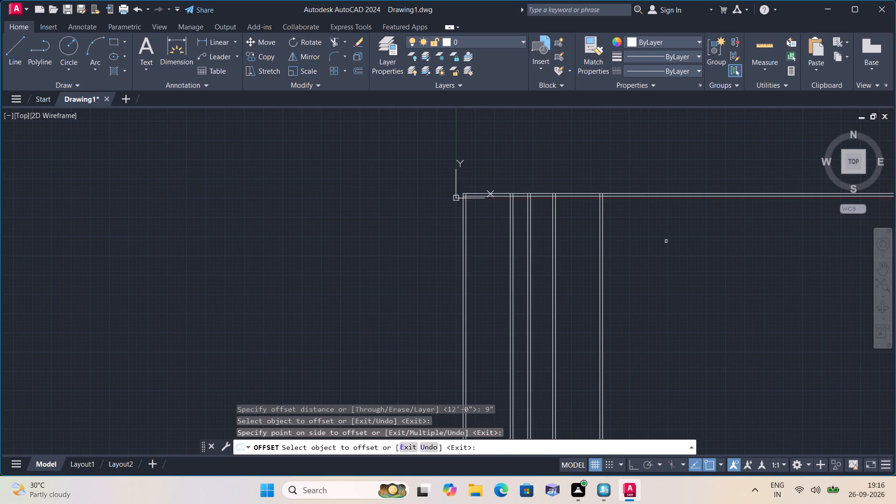
pyautogui.scroll(-1, 666, 241)
pyautogui.moveTo(629, 240); pyautogui.dragTo(592, 235, button='middle')
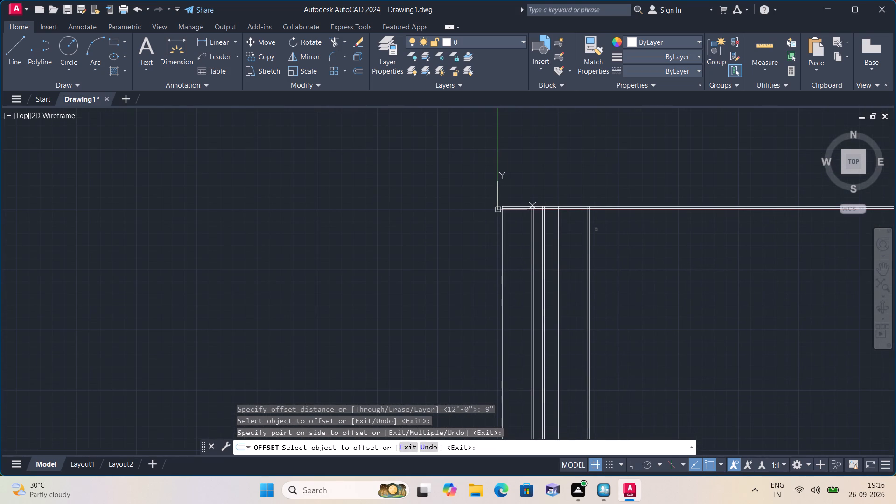
pyautogui.press('space')
# Offset the right-hand line of the fifth vertical wall 3' to the right.
pyautogui.press('space')
pyautogui.press('3')
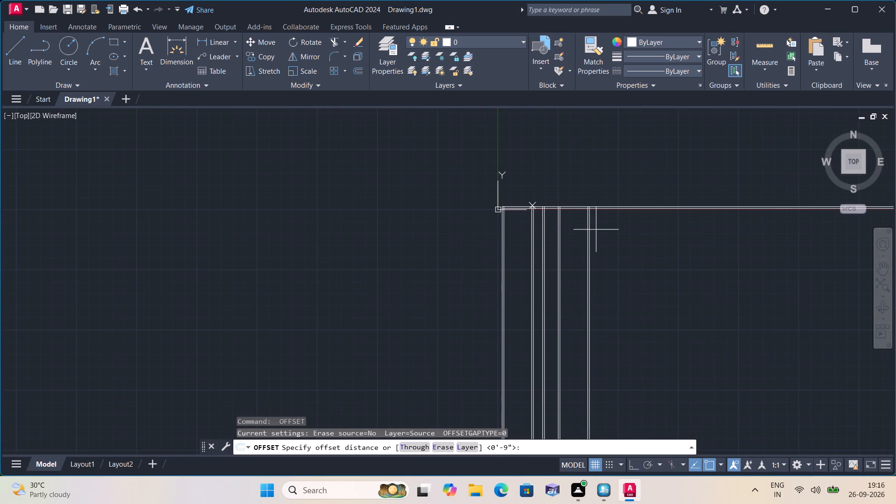
pyautogui.press("'")
pyautogui.press('space')
pyautogui.scroll(3, 594, 228)
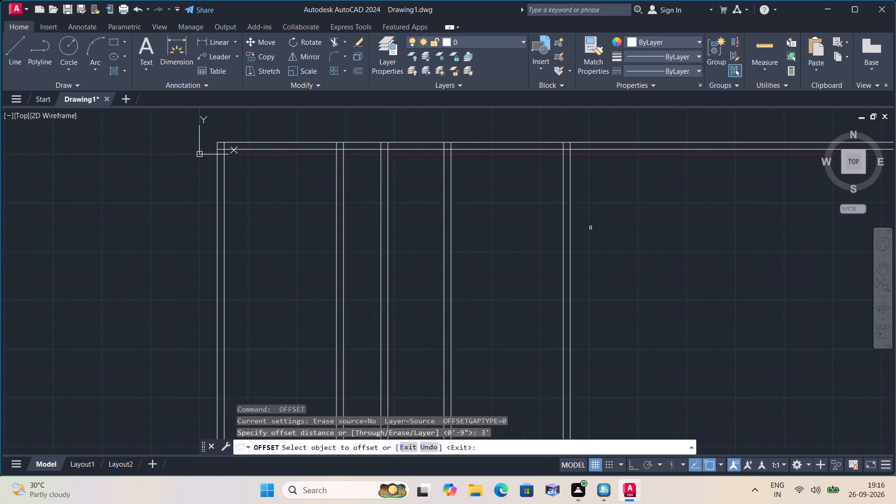
pyautogui.click(572, 235)
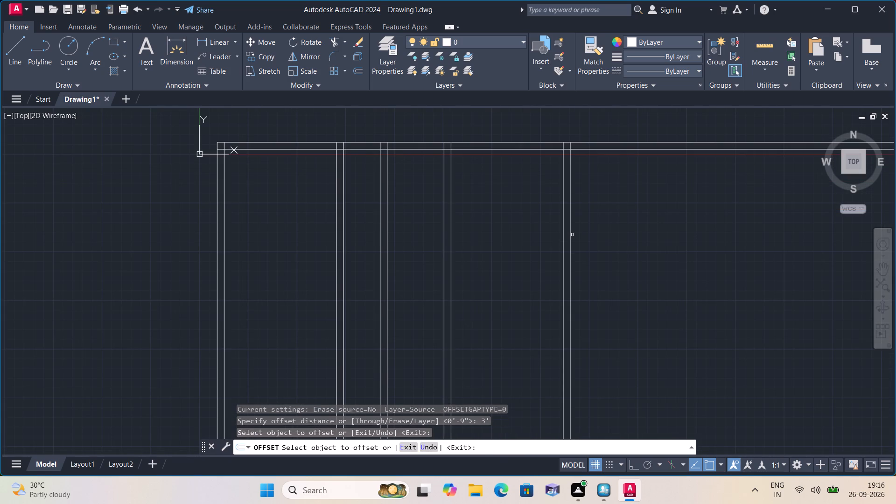
pyautogui.click(570, 238)
pyautogui.click(675, 229)
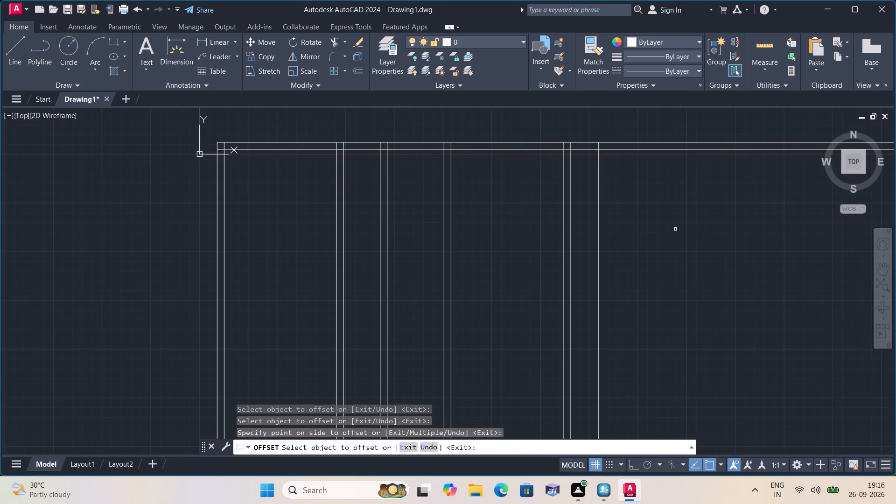
pyautogui.press('space')
pyautogui.press('space')
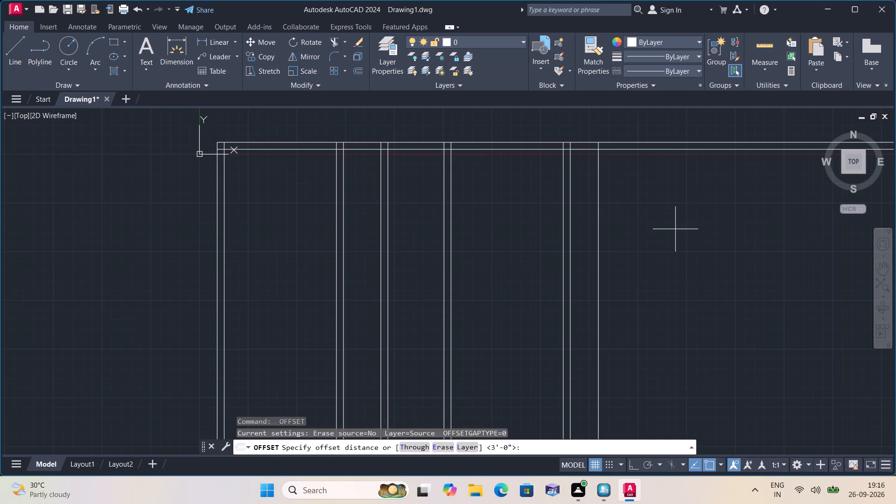
pyautogui.press('Escape')
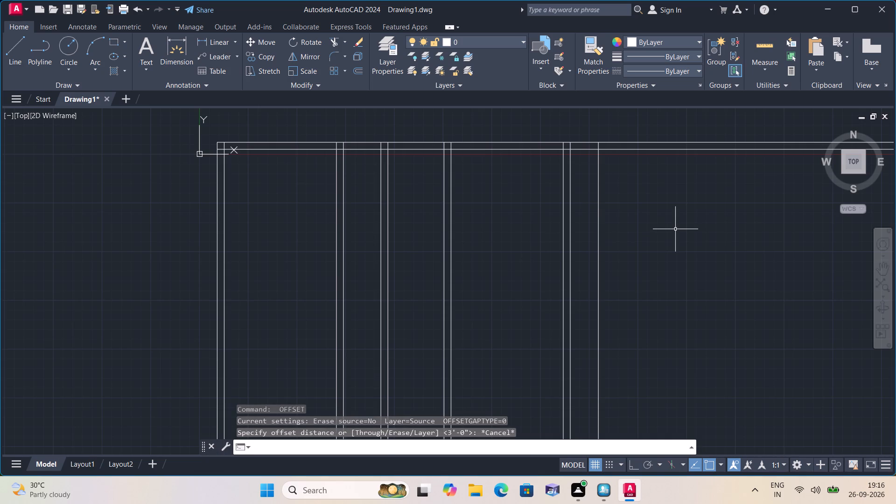
# Trim the two horizontal top wall lines where they extend beyond the rightmost vertical line.
pyautogui.write('trim')
pyautogui.press('space')
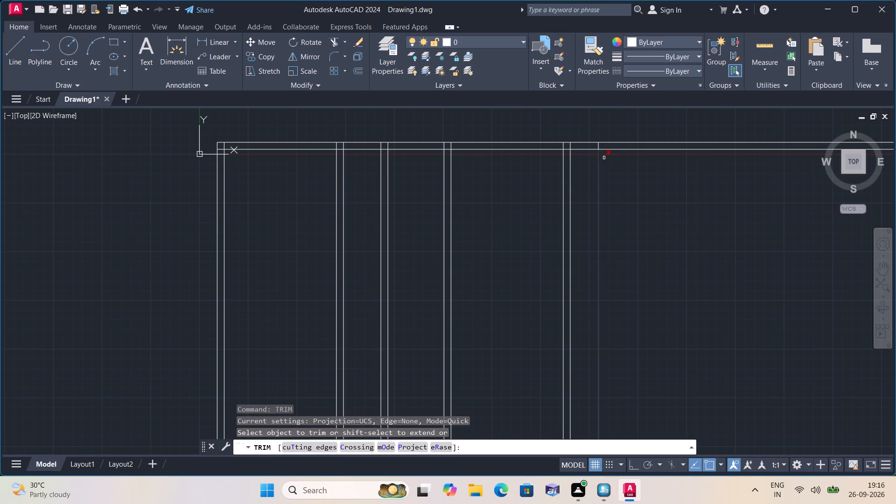
pyautogui.click(617, 135)
pyautogui.click(694, 215)
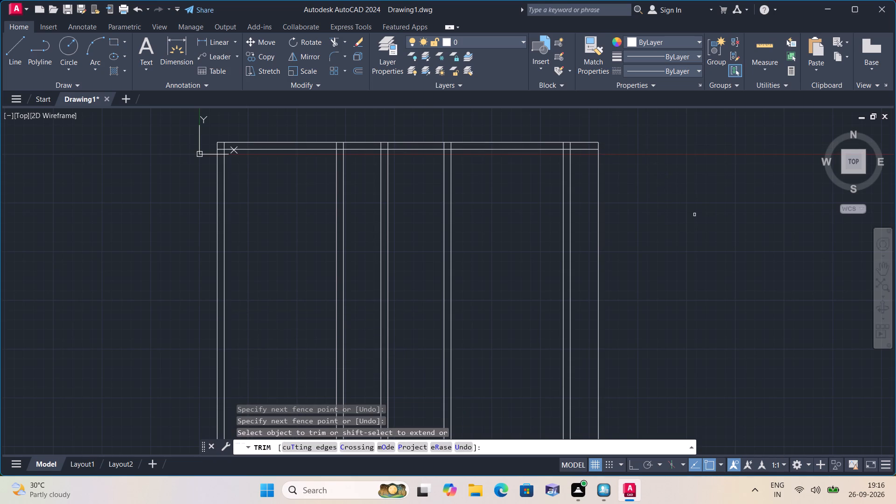
pyautogui.press('space')
# With Ortho on, draw a short horizontal line below the top wall from the outermost vertical line to the fifth wall's outer face.
pyautogui.write('l')
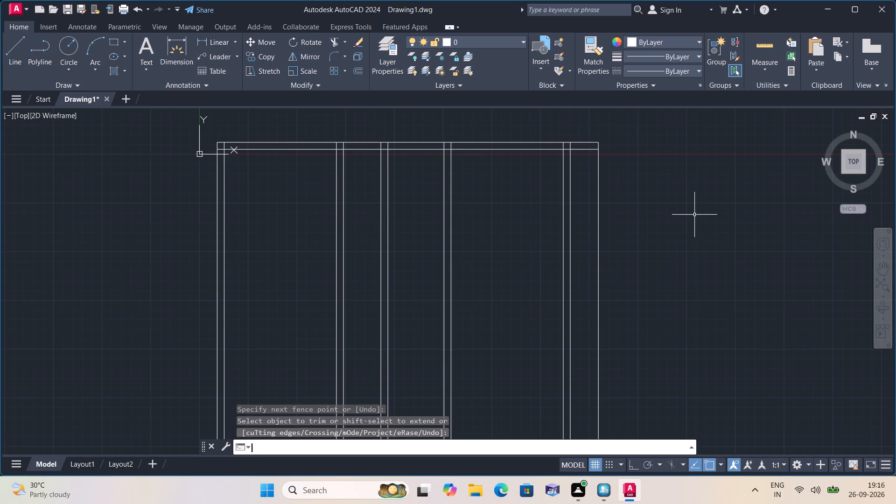
pyautogui.press('space')
pyautogui.scroll(1, 637, 215)
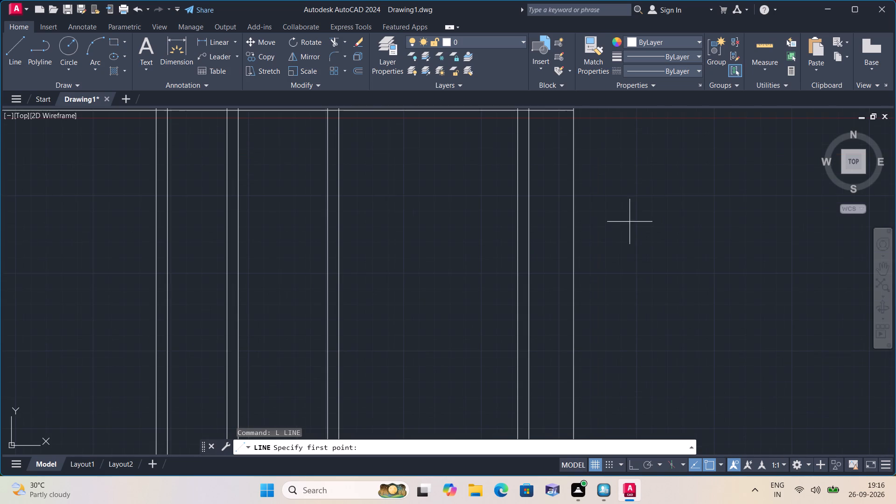
pyautogui.click(574, 234)
pyautogui.press('F8')
pyautogui.click(527, 238)
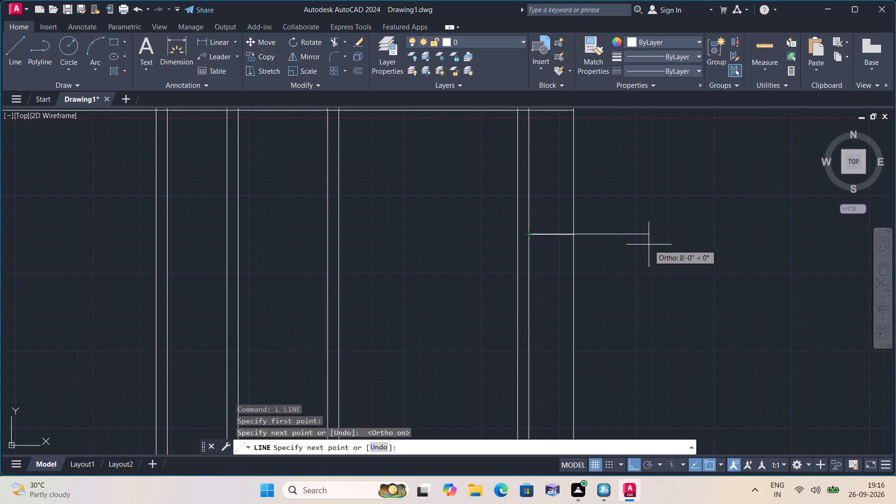
pyautogui.press('Escape')
# Trim the outermost vertical line above the short horizontal line and the top wall lines beyond the fifth wall, removing the leftover piece.
pyautogui.write('trim')
pyautogui.press('space')
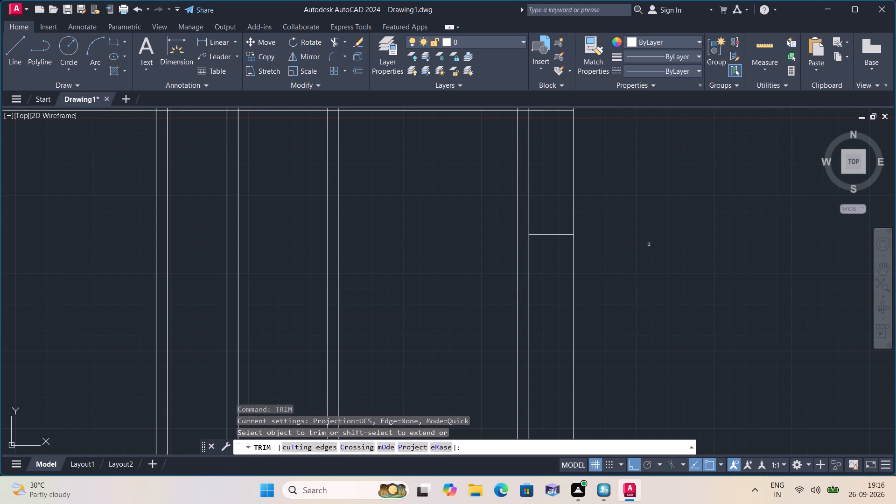
pyautogui.scroll(-1, 634, 225)
pyautogui.click(595, 199)
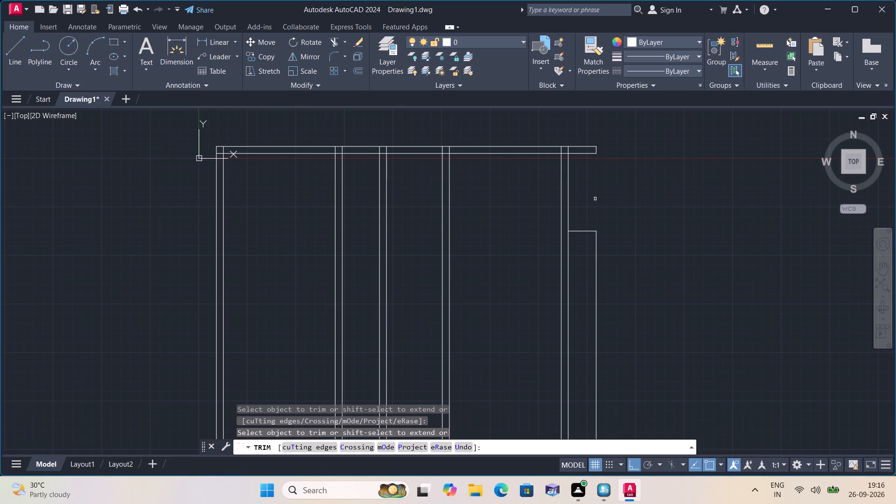
pyautogui.click(579, 156)
pyautogui.click(579, 144)
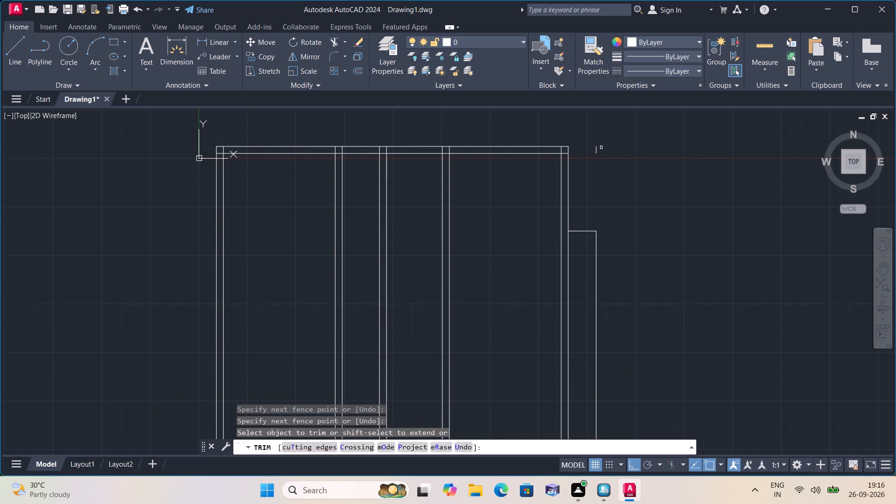
pyautogui.click(597, 149)
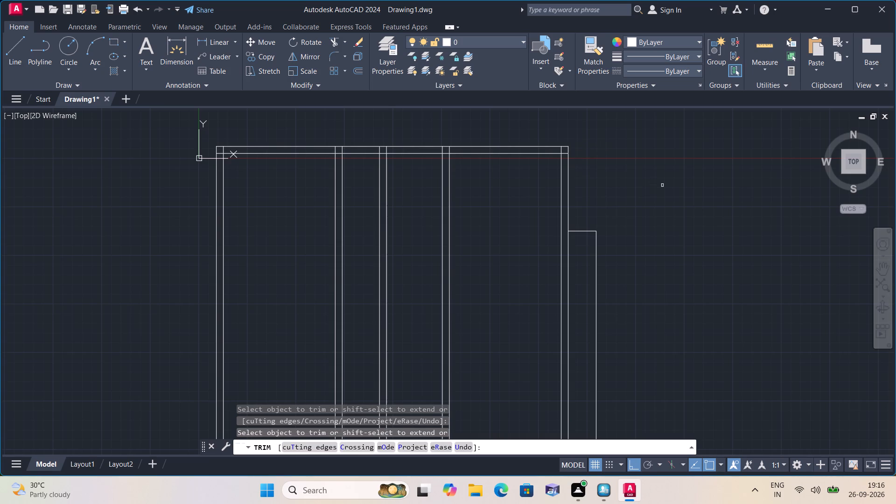
pyautogui.press('space')
# Draw a second short horizontal line below the first, from the outermost vertical line to the fifth wall's outer face.
pyautogui.write('l')
pyautogui.press('space')
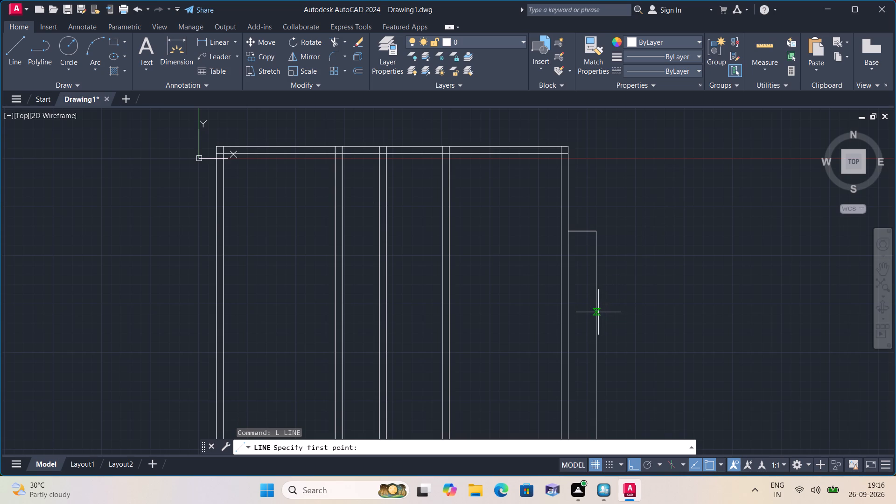
pyautogui.click(596, 287)
pyautogui.click(568, 287)
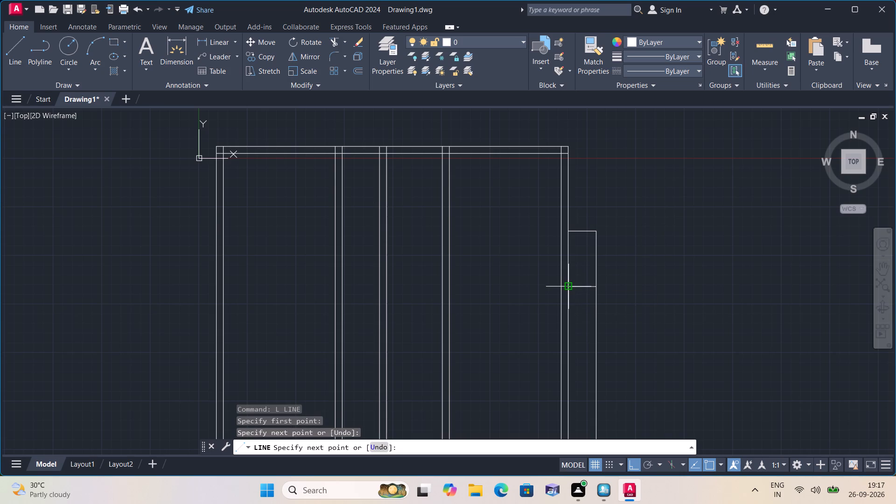
pyautogui.press('space')
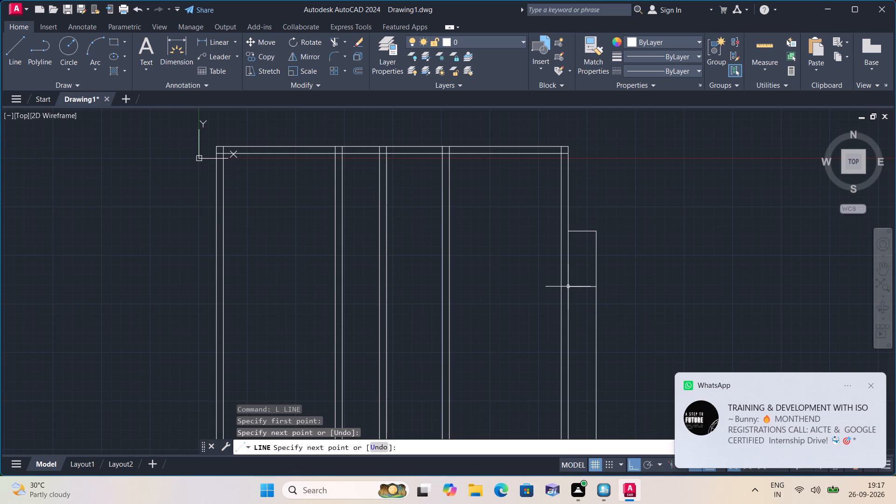
# Trim the outermost vertical line below the second short horizontal line, closing off the rectangular projection beyond the right wall.
pyautogui.write('tr')
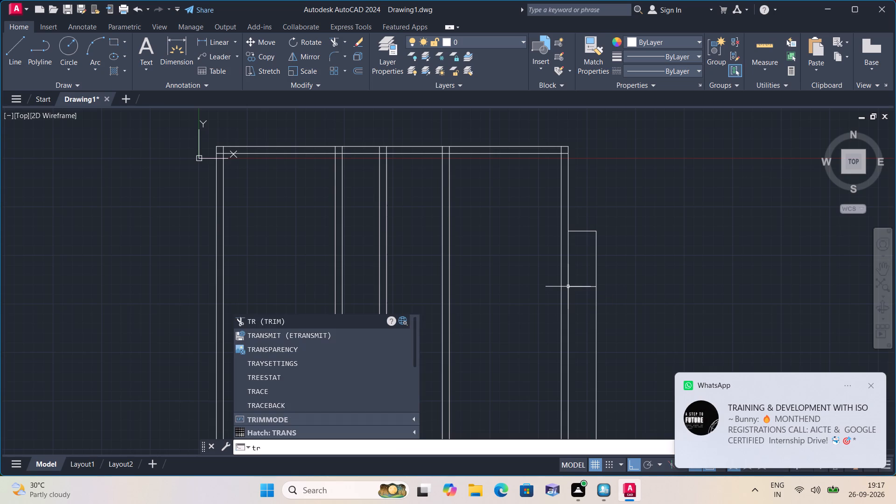
pyautogui.write('im')
pyautogui.press('space')
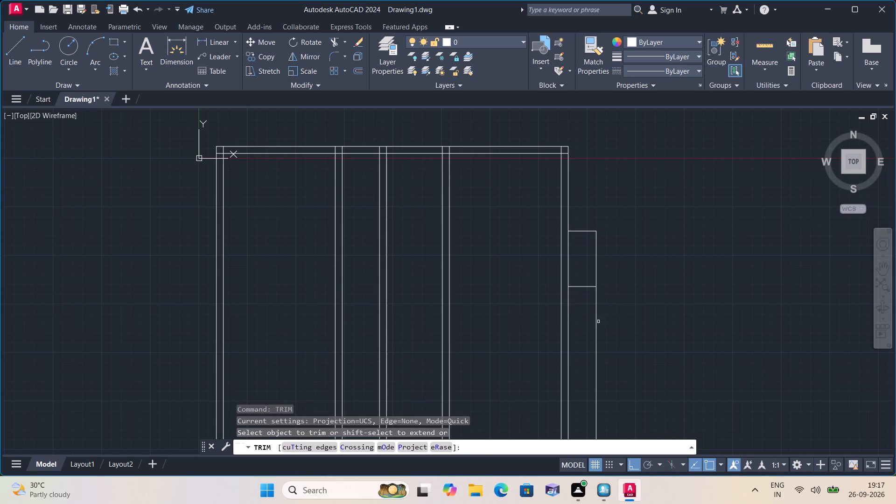
pyautogui.click(596, 310)
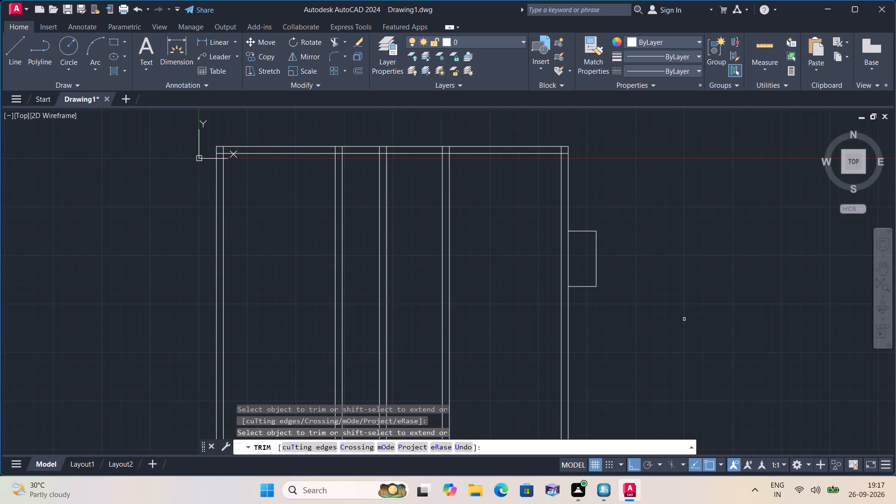
pyautogui.press('space')
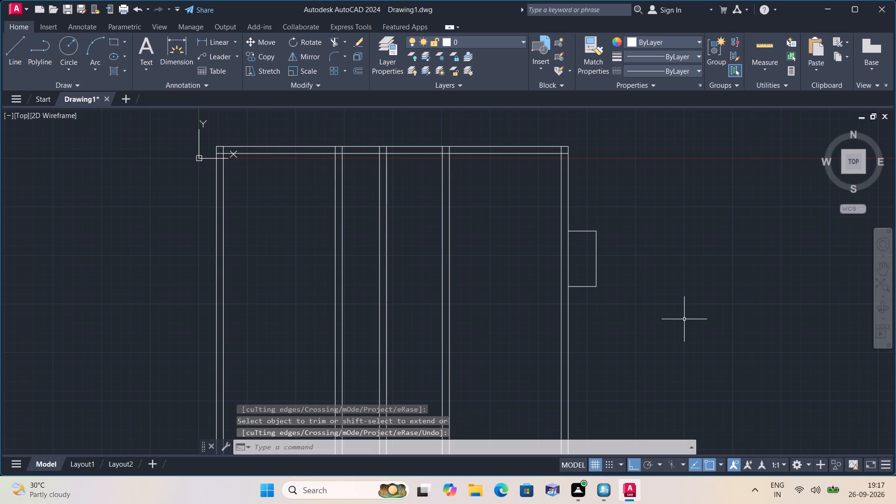
# Offset the inner top wall line 11' downward, and offset the resulting line another 9" downward to form a horizontal wall.
pyautogui.write('off')
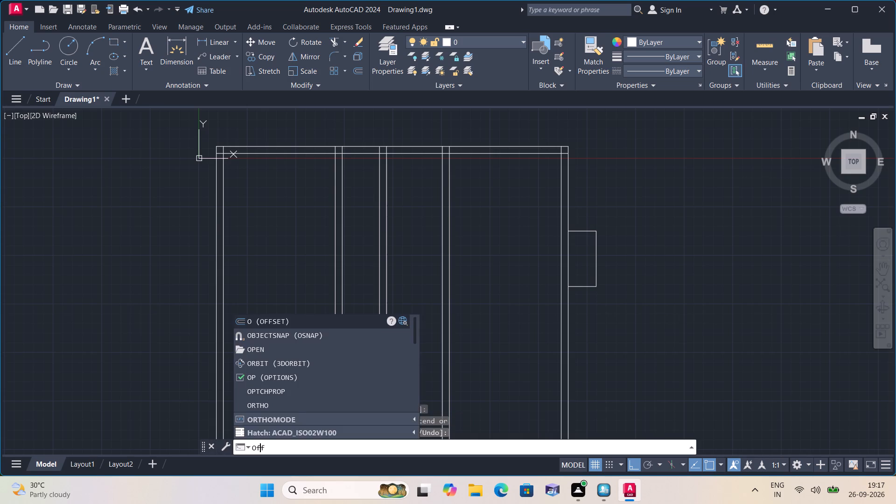
pyautogui.press('space')
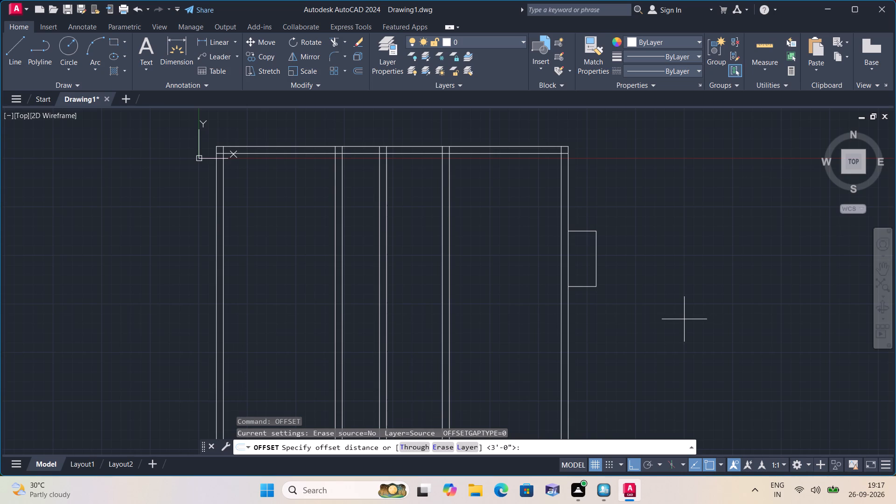
pyautogui.write("11'")
pyautogui.press('space')
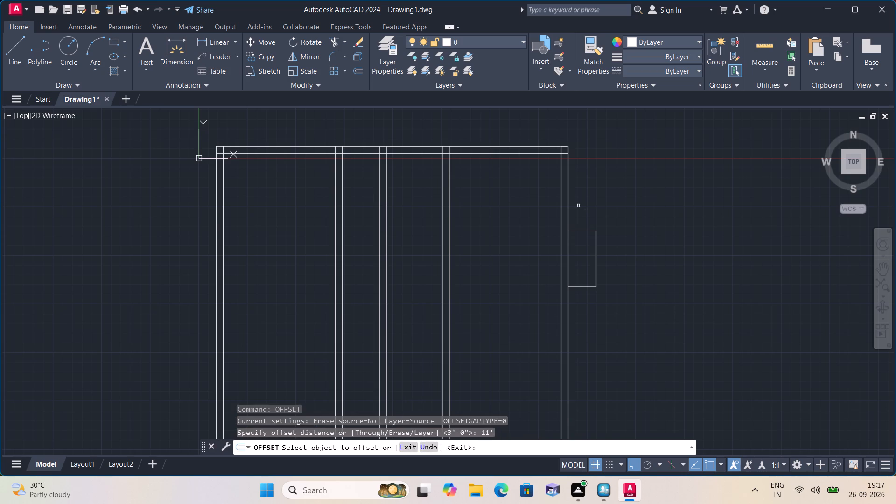
pyautogui.click(500, 153)
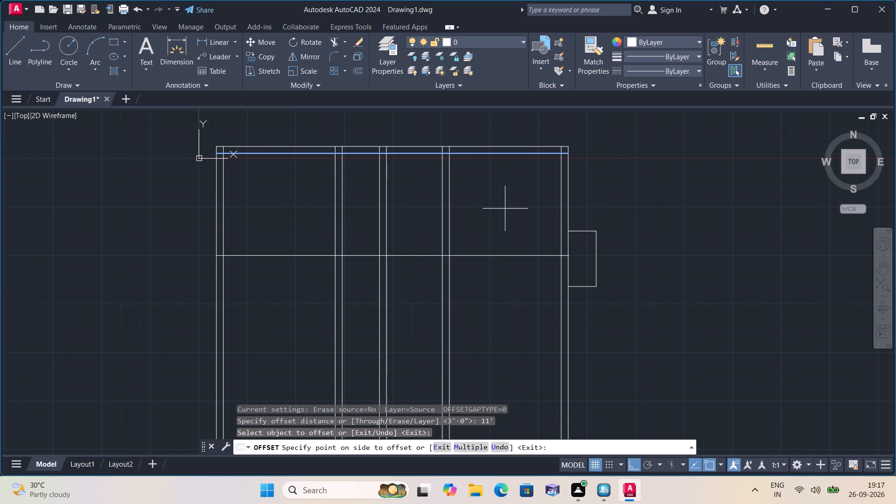
pyautogui.click(505, 209)
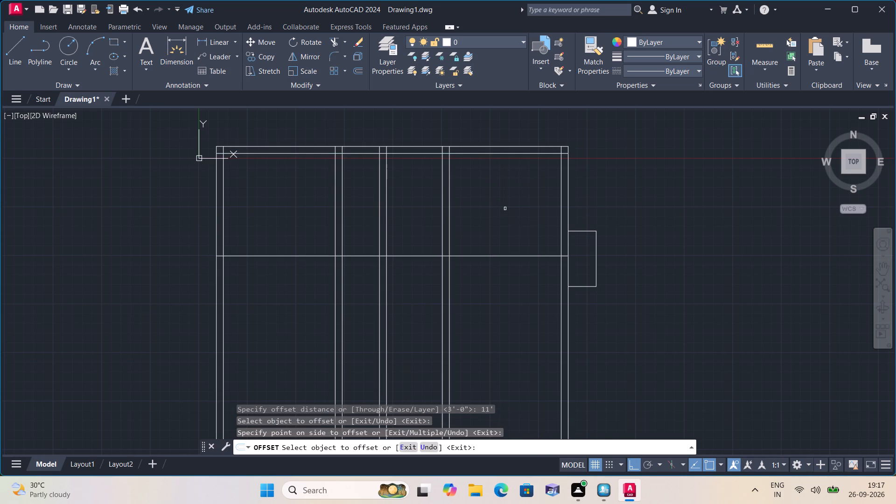
pyautogui.press('space')
pyautogui.press('space')
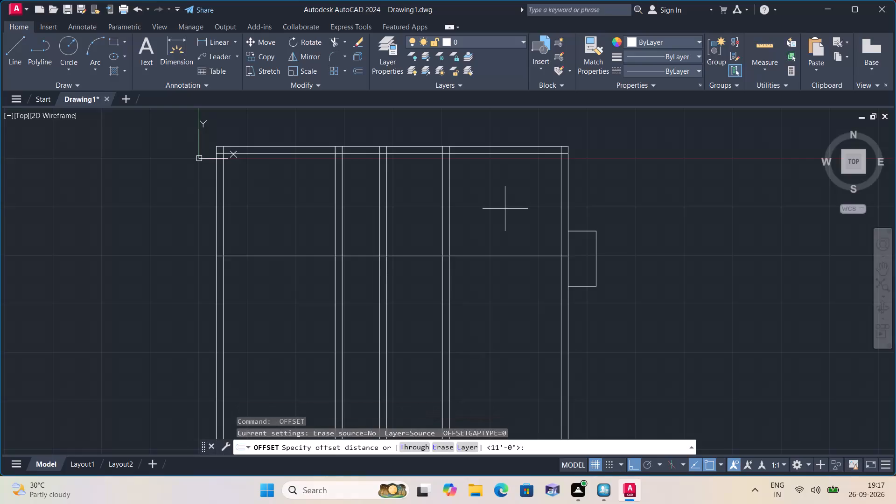
pyautogui.write('9"')
pyautogui.press('space')
pyautogui.click(484, 257)
pyautogui.click(484, 280)
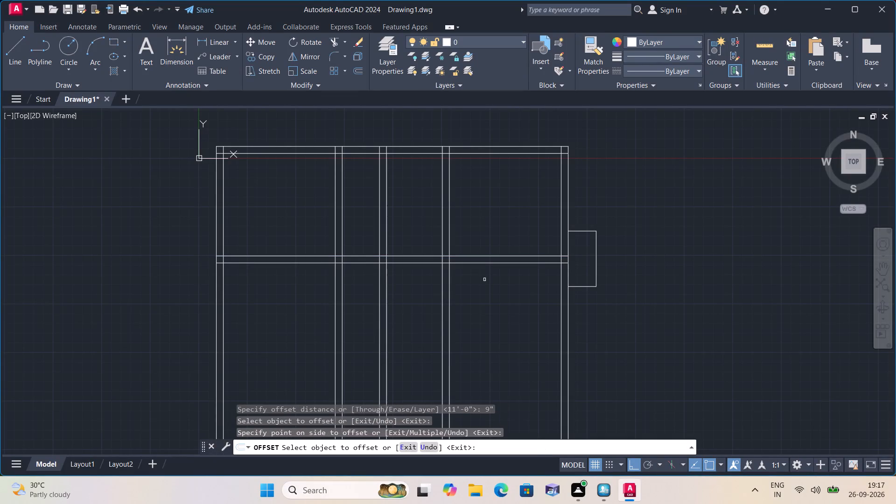
pyautogui.press('space')
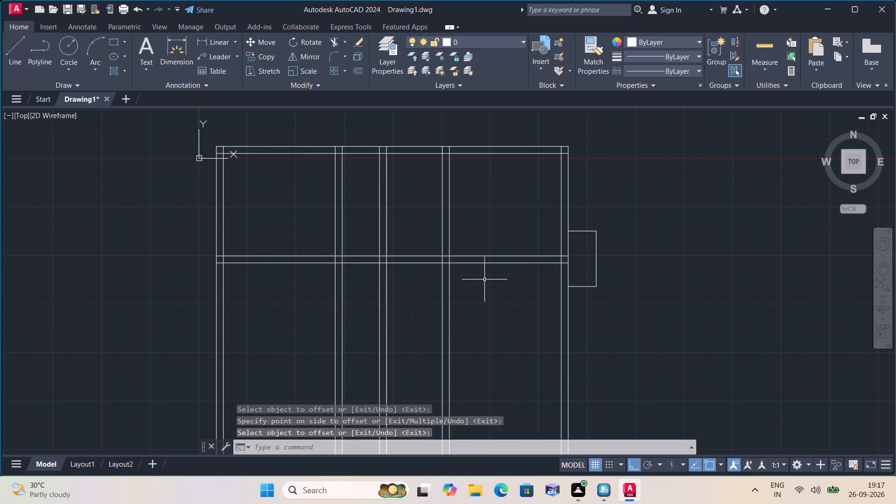
# Offset the inner top wall line 7' downward, and offset the resulting line another 9" downward to form a second horizontal wall.
pyautogui.press('space')
pyautogui.write("''")
pyautogui.press('BackSpace')
pyautogui.press('BackSpace')
pyautogui.write("7'")
pyautogui.press('space')
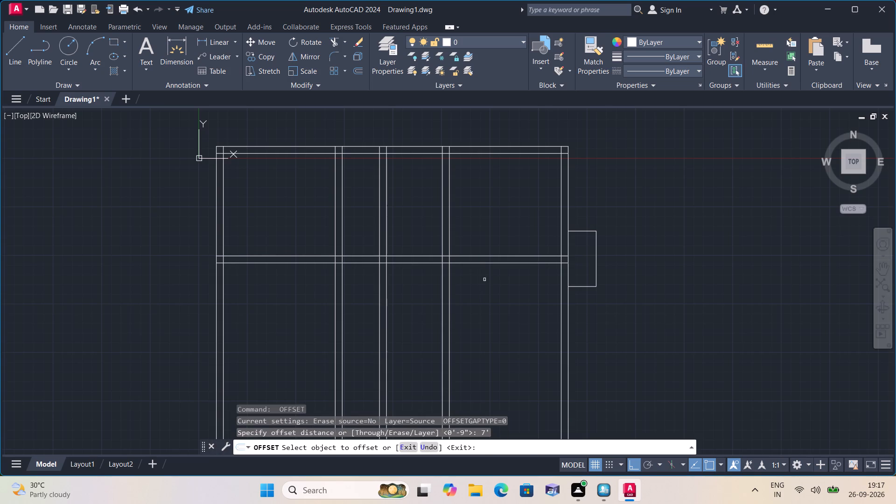
pyautogui.click(489, 153)
pyautogui.click(483, 186)
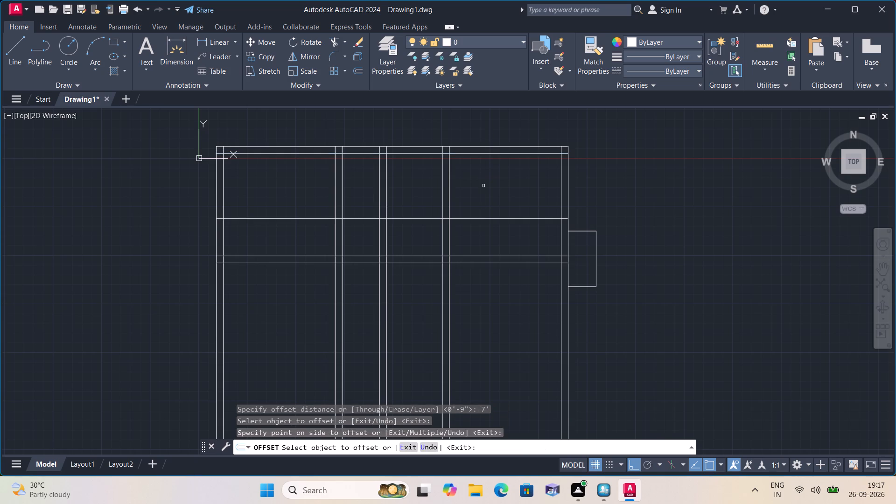
pyautogui.press('space')
pyautogui.press('space')
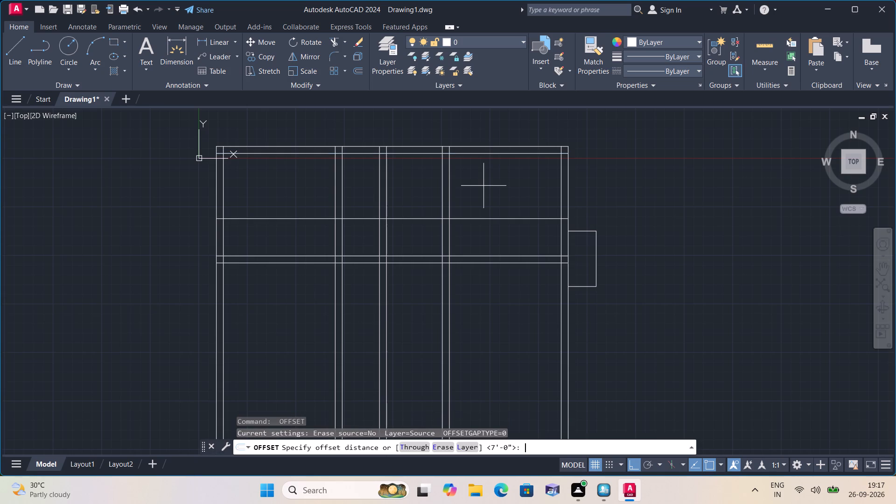
pyautogui.write('9"')
pyautogui.press('space')
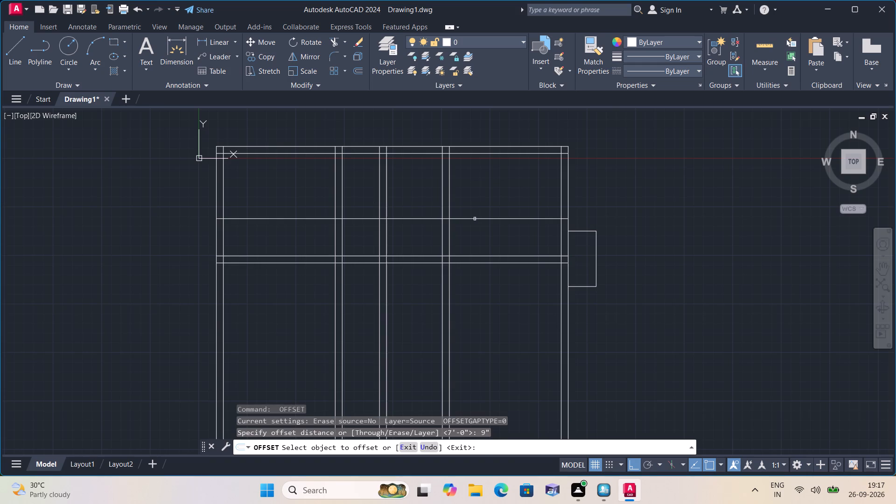
pyautogui.click(475, 219)
pyautogui.click(477, 241)
pyautogui.press('space')
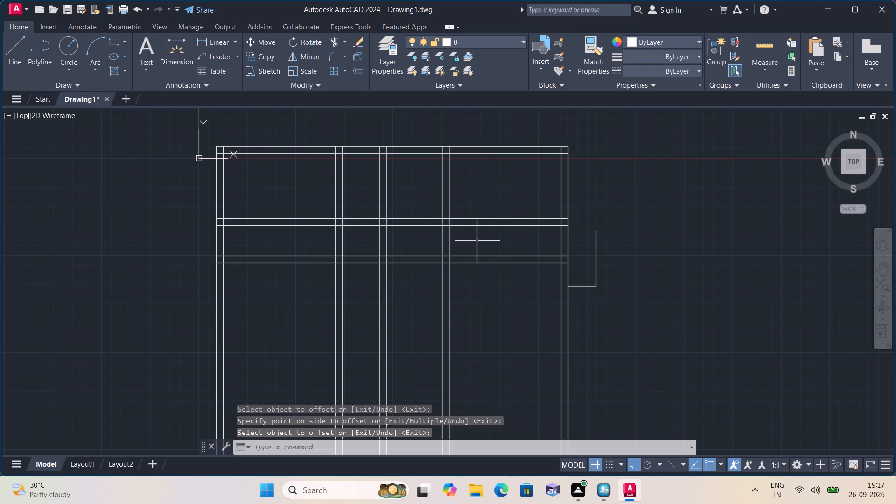
# Trim both lines of the 7' horizontal wall where they cross the leftmost and rightmost rooms.
pyautogui.write('trim')
pyautogui.press('space')
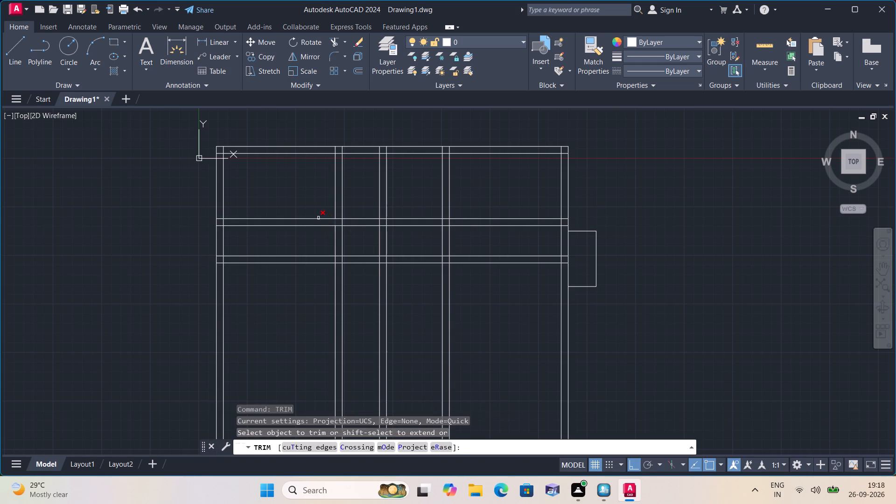
pyautogui.click(302, 215)
pyautogui.click(301, 230)
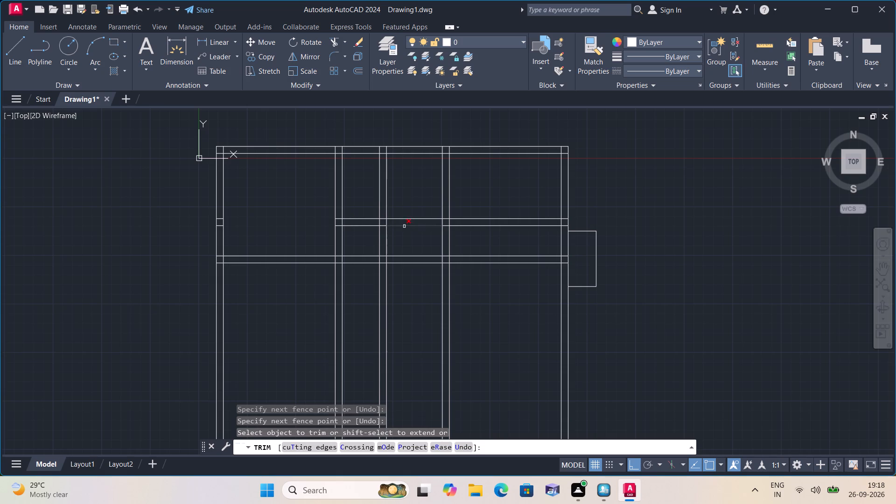
pyautogui.click(478, 211)
pyautogui.click(485, 229)
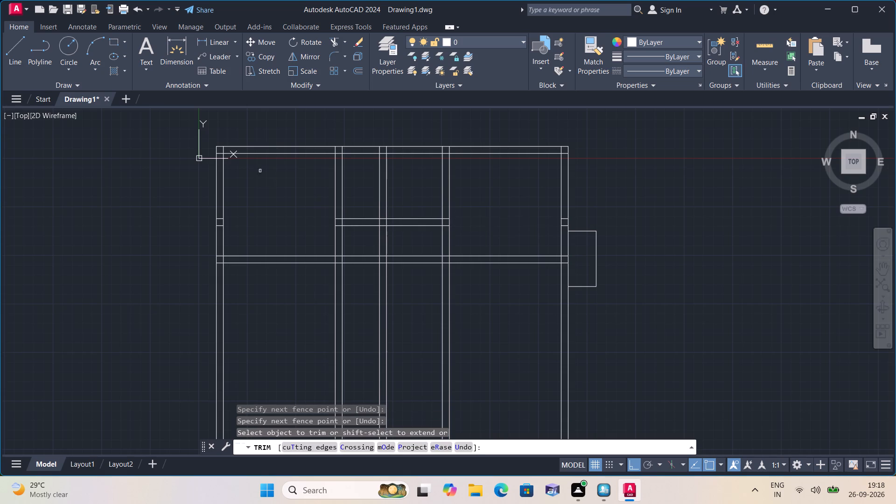
# Trim the overlapping inner wall line ends at the plan's top-left corner.
pyautogui.scroll(2, 220, 152)
pyautogui.click(220, 157)
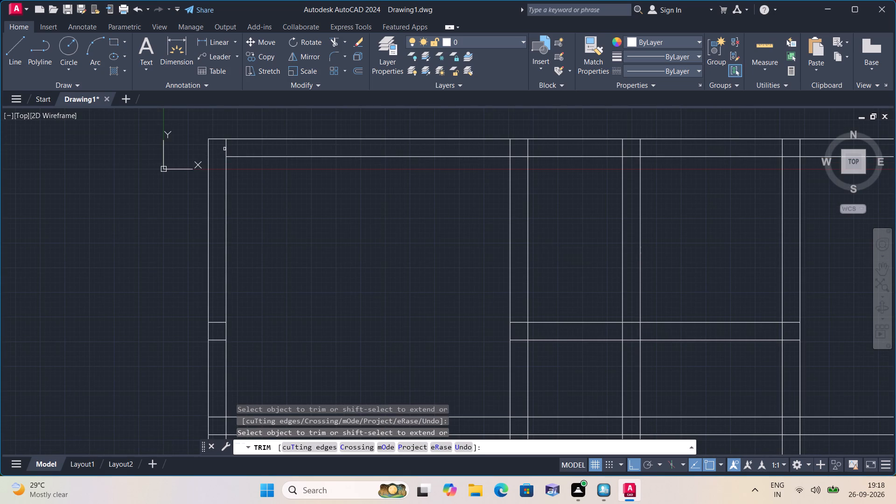
pyautogui.click(224, 149)
# Open the three interior walls' junctions with the top wall, trimming the vertical lines inside its thickness and its inner line across each junction.
pyautogui.moveTo(338, 195); pyautogui.dragTo(298, 272, button='middle')
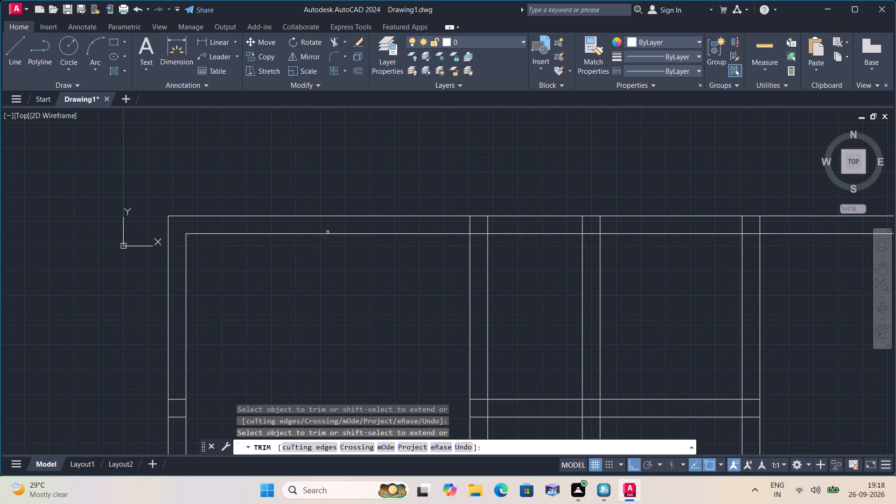
pyautogui.click(440, 224)
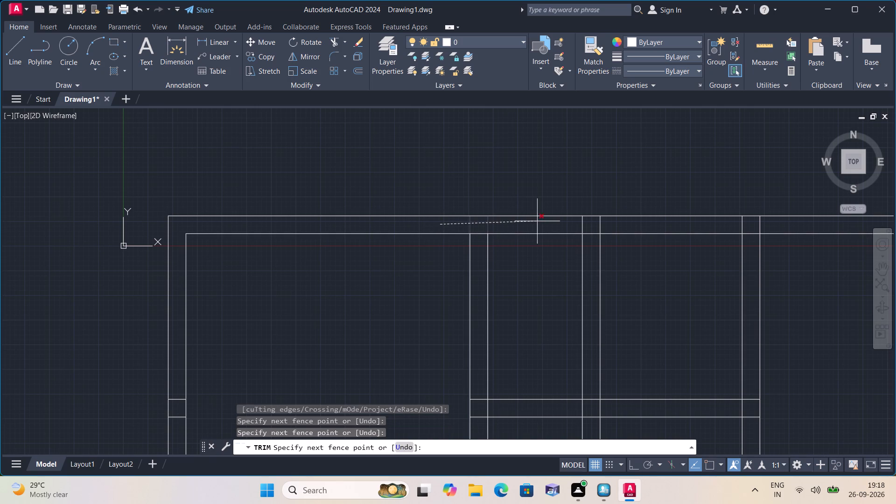
pyautogui.click(774, 224)
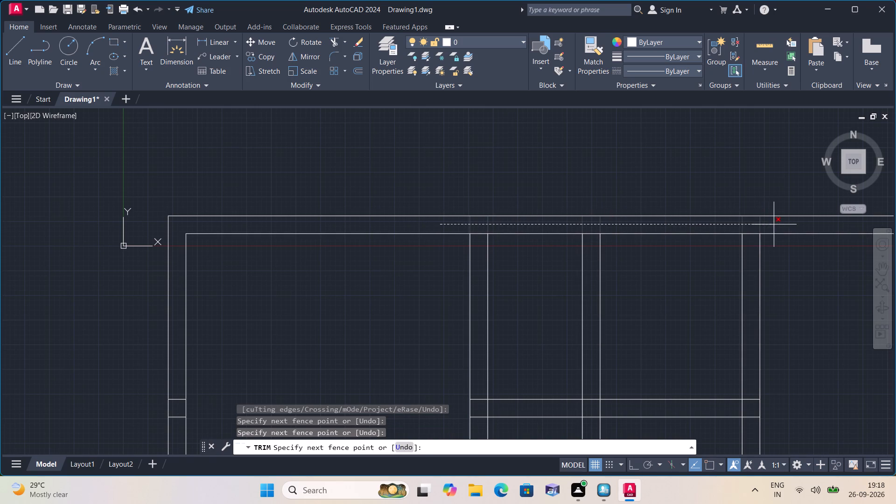
pyautogui.scroll(-2, 707, 178)
pyautogui.moveTo(686, 175); pyautogui.dragTo(586, 171, button='middle')
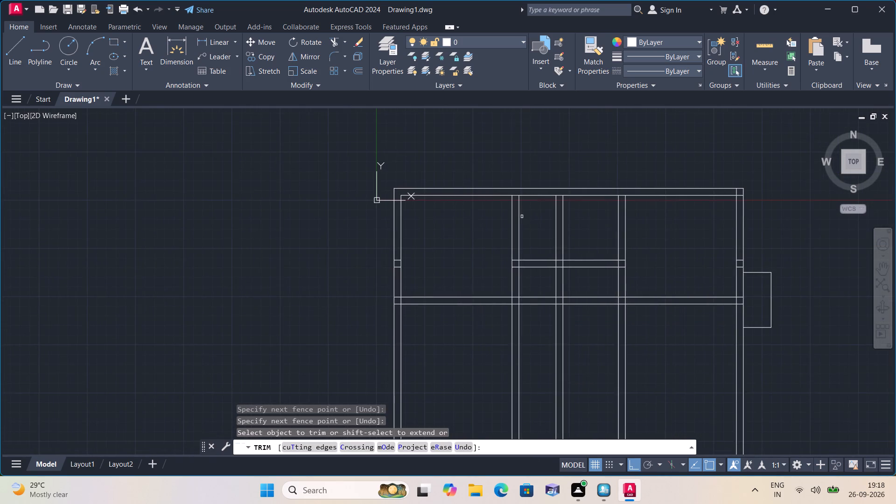
pyautogui.scroll(1, 522, 213)
pyautogui.click(512, 187)
pyautogui.click(511, 183)
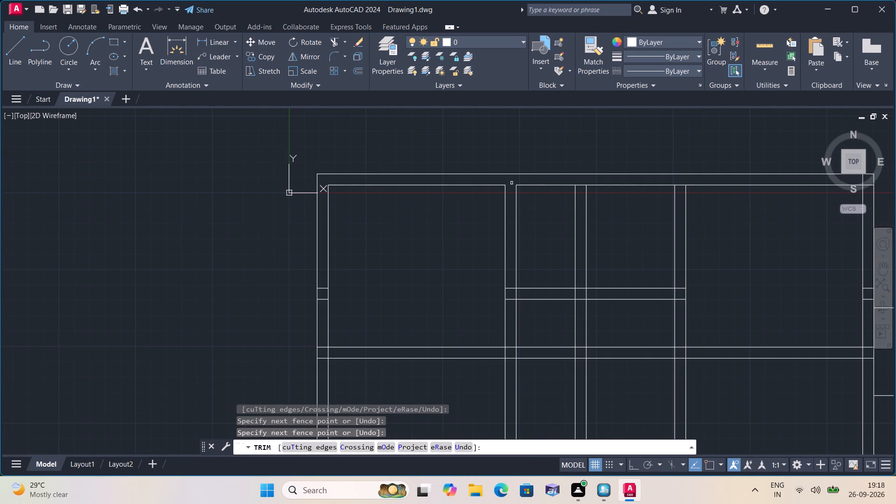
pyautogui.click(583, 184)
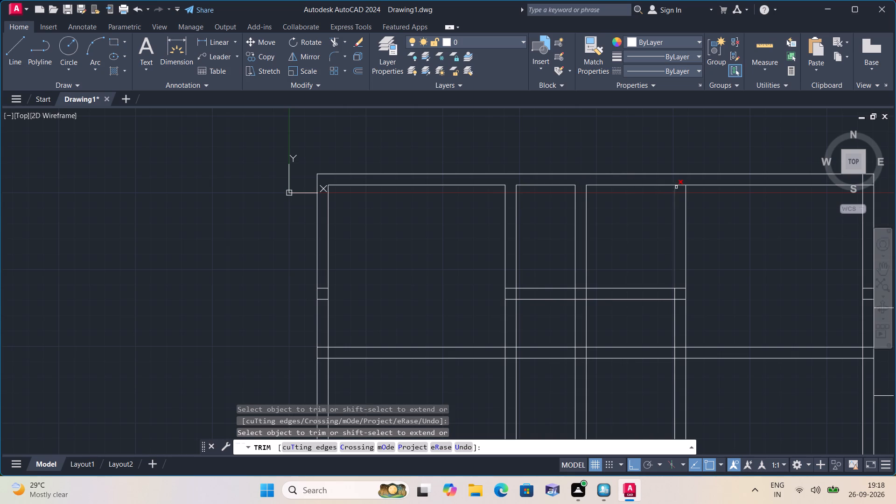
pyautogui.click(679, 184)
# Trim the overlapping inner wall line ends at the plan's top-right corner.
pyautogui.scroll(-1, 396, 244)
pyautogui.moveTo(378, 246); pyautogui.dragTo(135, 263, button='middle')
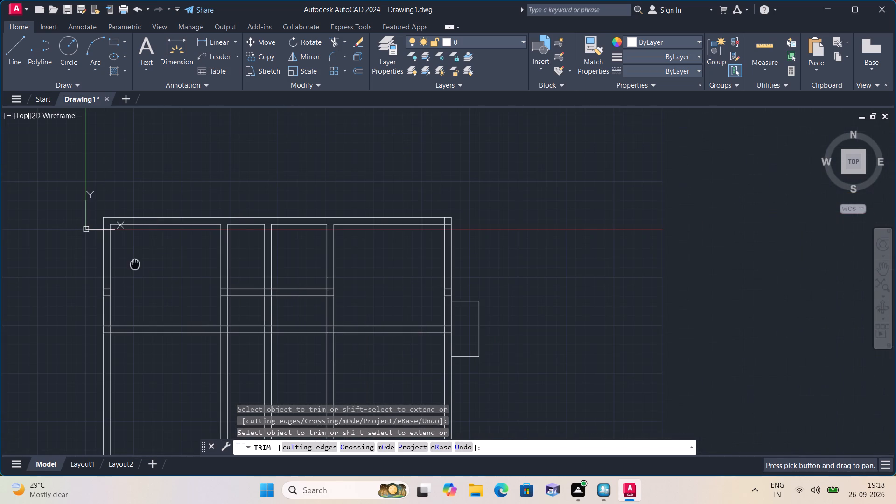
pyautogui.scroll(1, 420, 219)
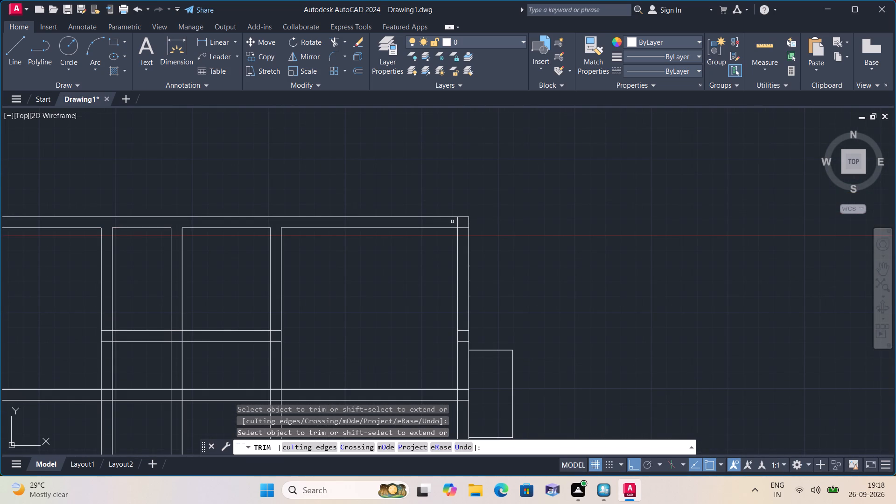
pyautogui.click(459, 222)
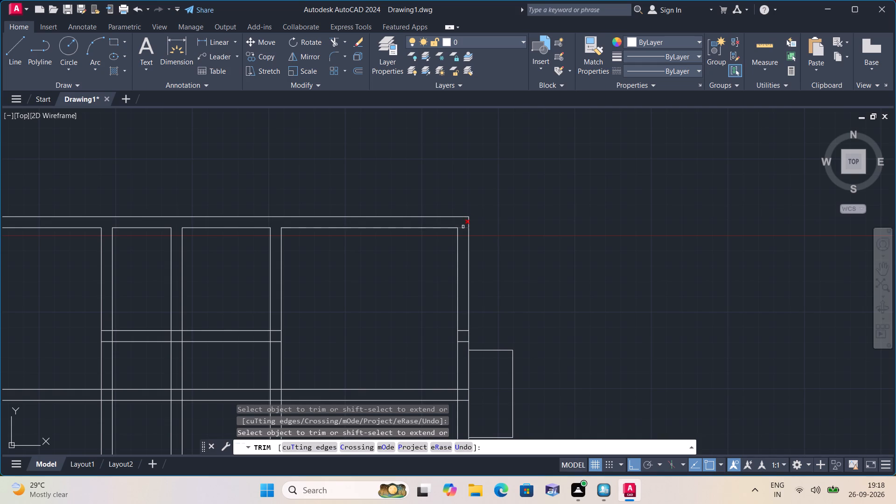
pyautogui.click(463, 227)
# Trim the two leftover 7' wall line stubs inside the thickness of the right outer wall.
pyautogui.scroll(-1, 463, 227)
pyautogui.moveTo(515, 234); pyautogui.dragTo(522, 167, button='middle')
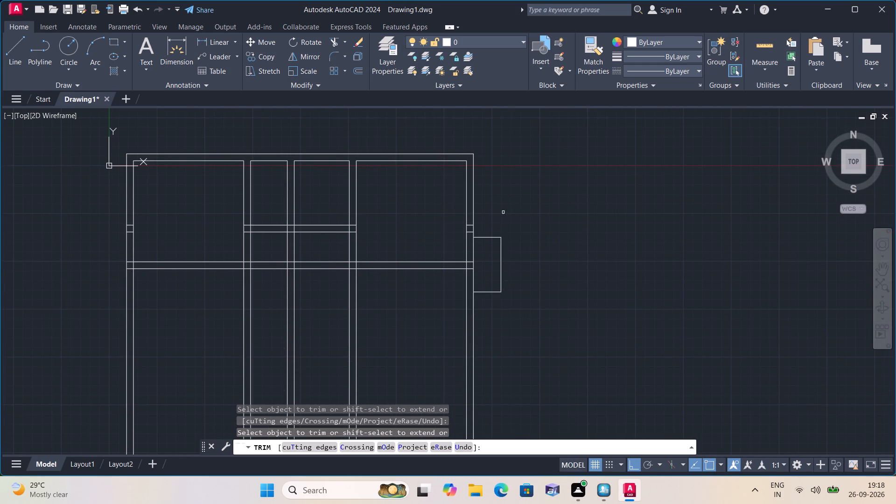
pyautogui.click(470, 223)
pyautogui.scroll(2, 470, 229)
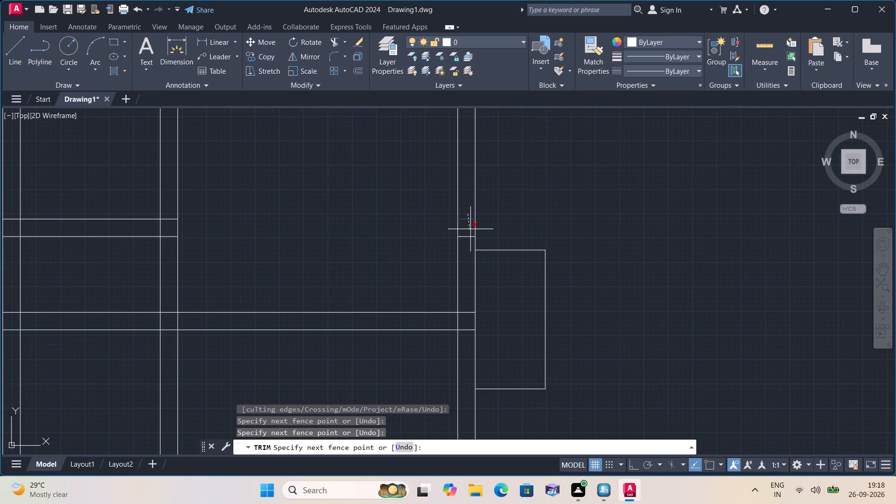
pyautogui.click(469, 241)
# Open the 7' horizontal wall's junction with the leftmost interior wall, trimming both horizontal line ends and the vertical line between them.
pyautogui.scroll(-2, 466, 243)
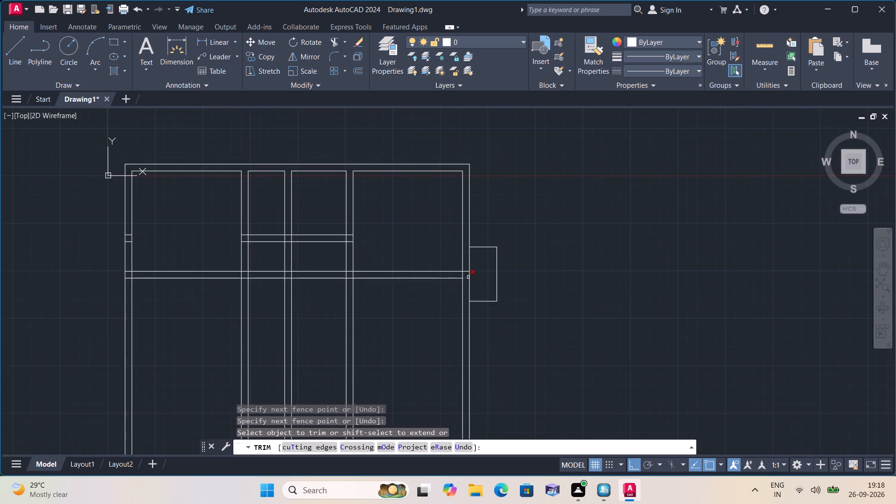
pyautogui.moveTo(546, 240); pyautogui.dragTo(576, 187, button='middle')
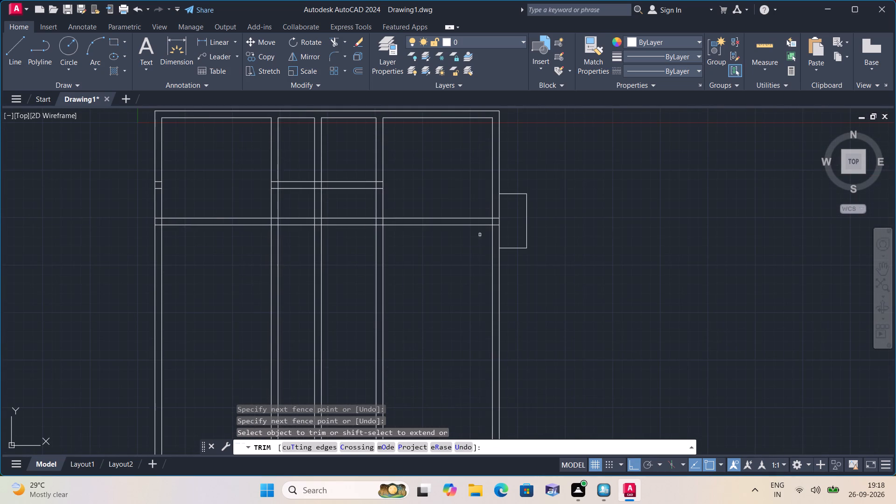
pyautogui.scroll(2, 485, 231)
pyautogui.scroll(-2, 488, 228)
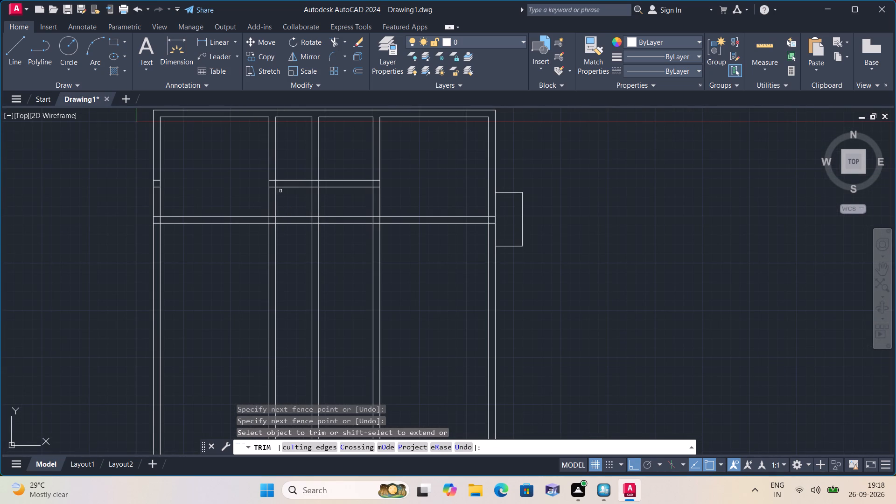
pyautogui.middleClick(241, 200)
pyautogui.scroll(2, 266, 178)
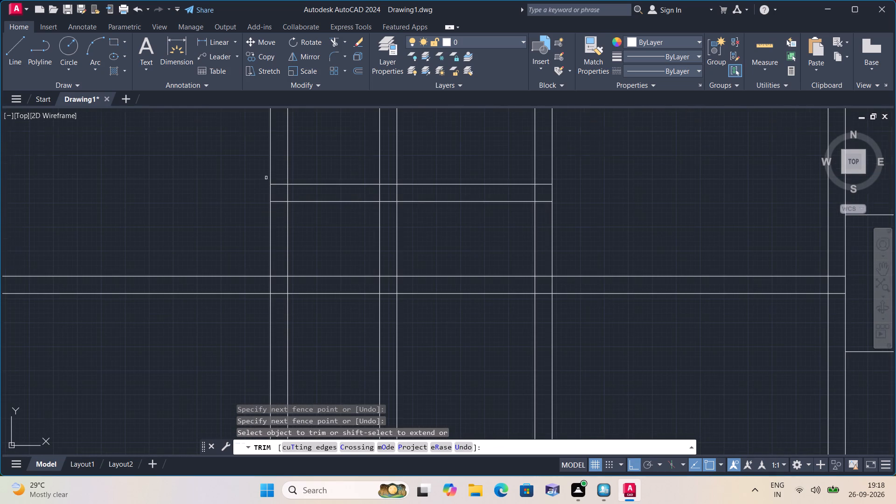
pyautogui.click(275, 184)
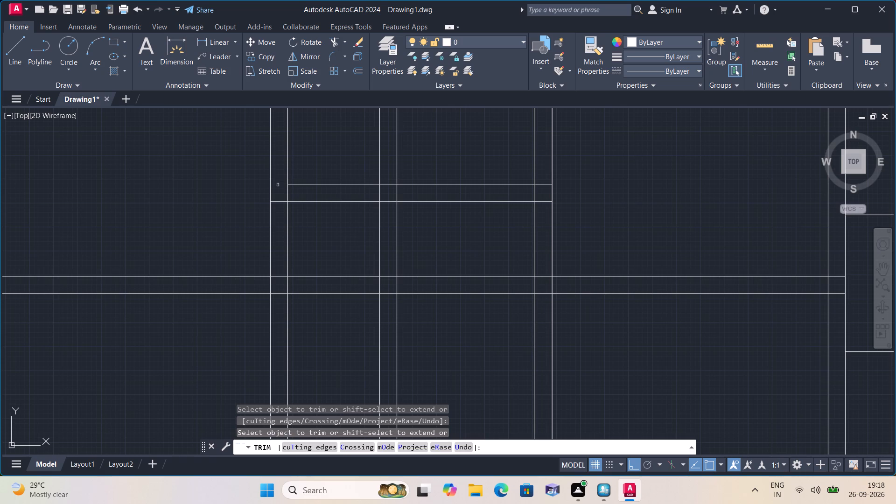
pyautogui.click(279, 202)
pyautogui.click(287, 195)
# Trim the 7' wall's upper line across the middle interior wall and that wall's lines between the 7' and 11' horizontal walls.
pyautogui.click(366, 194)
pyautogui.click(365, 194)
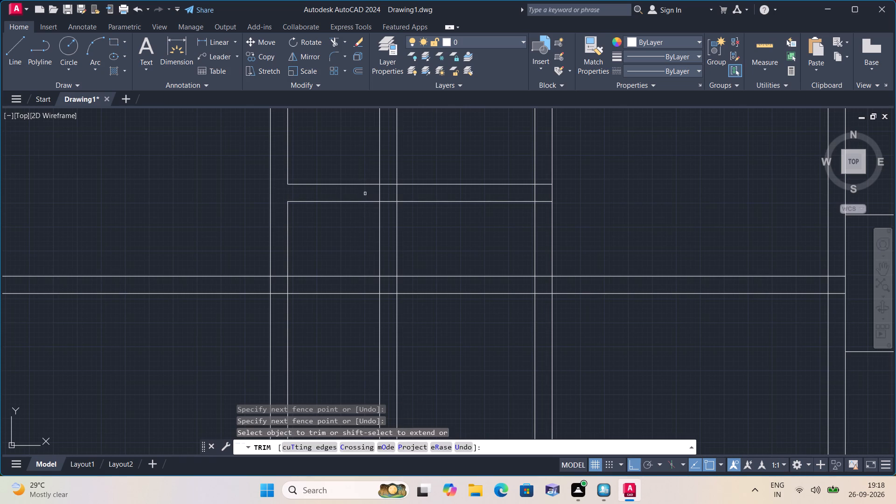
pyautogui.click(386, 185)
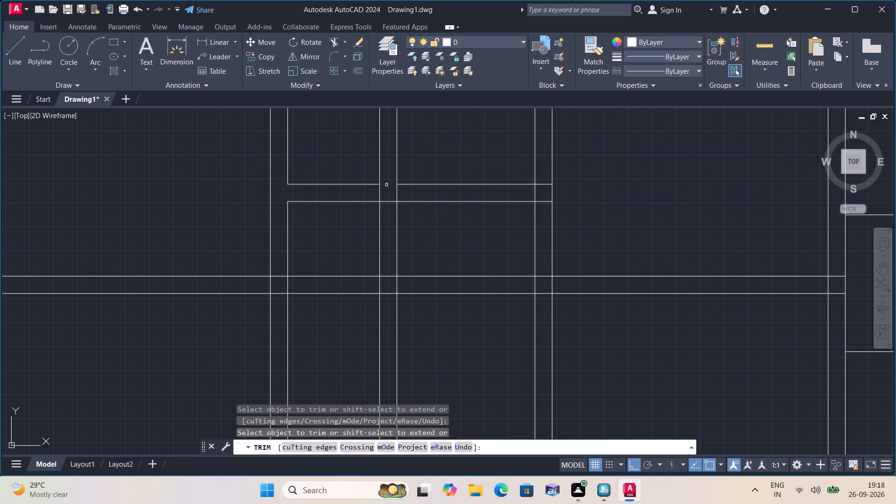
pyautogui.click(407, 234)
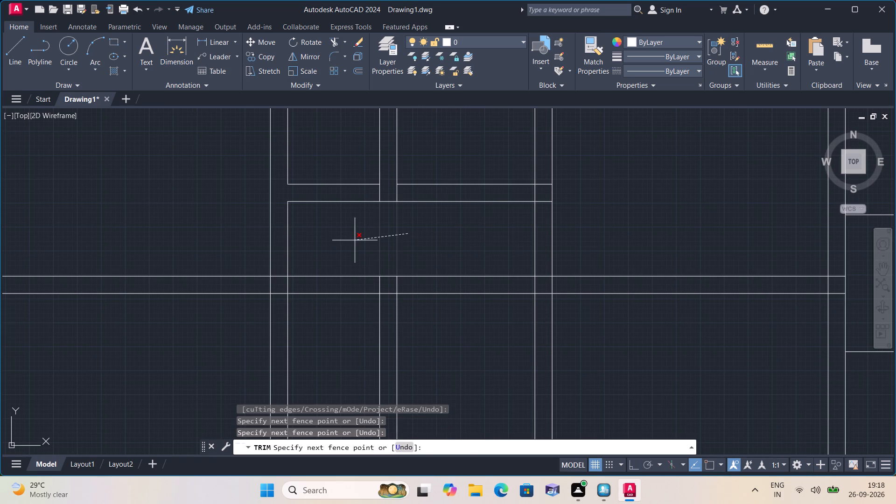
pyautogui.click(355, 240)
# Trim the lines of all three interior walls below the 11' horizontal wall.
pyautogui.scroll(-2, 355, 240)
pyautogui.click(285, 292)
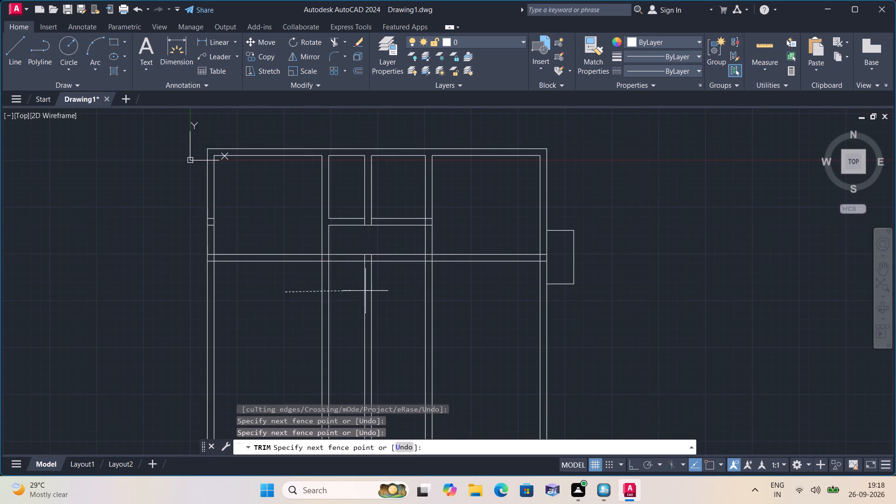
pyautogui.click(443, 289)
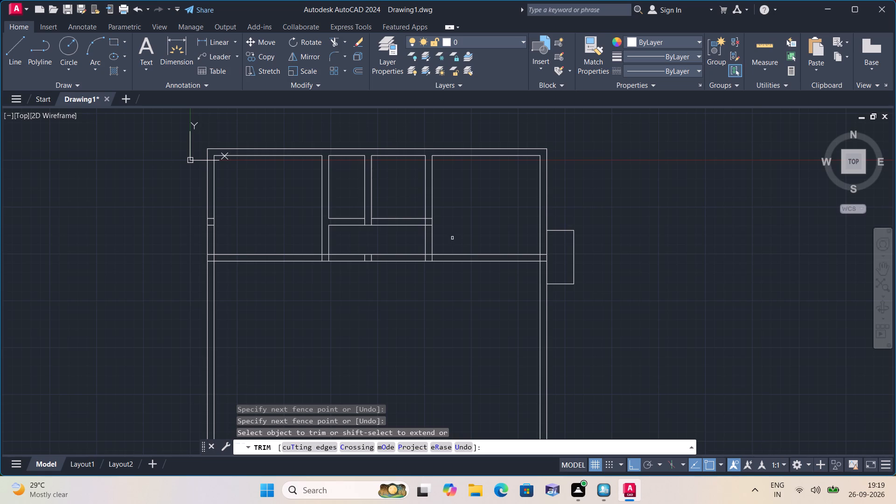
# Trim the two leftover 7' wall line stubs inside the thickness of the left outer wall.
pyautogui.scroll(1, 206, 231)
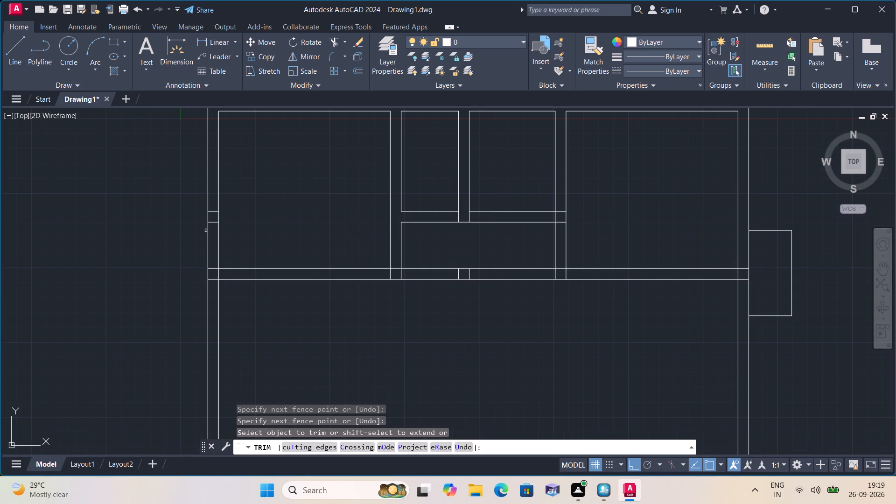
pyautogui.click(210, 209)
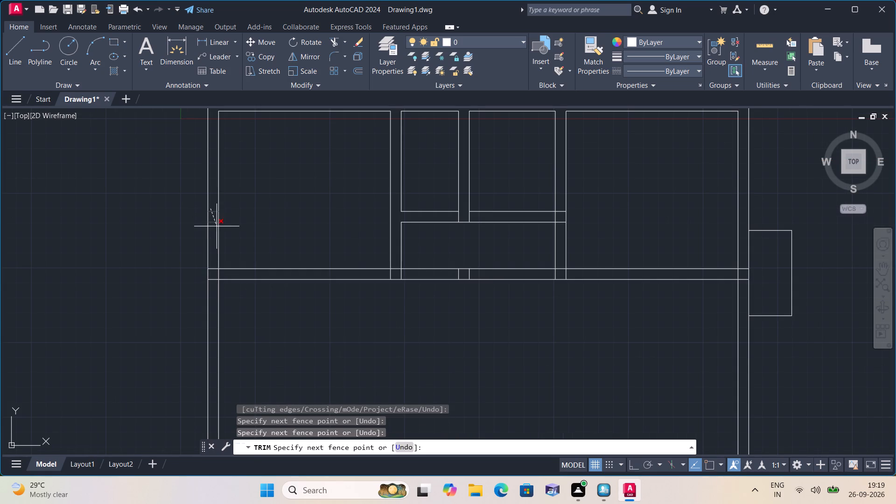
pyautogui.click(215, 226)
pyautogui.press('space')
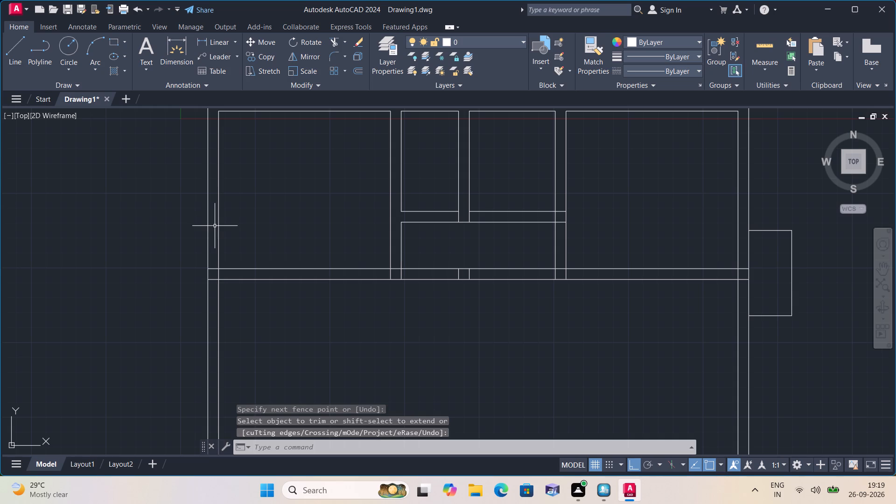
# Move the rectangular projection straight up along the right outer wall by about its own height, using its top-left corner as base point.
pyautogui.moveTo(492, 390); pyautogui.dragTo(331, 424, button='middle')
pyautogui.scroll(-1, 466, 392)
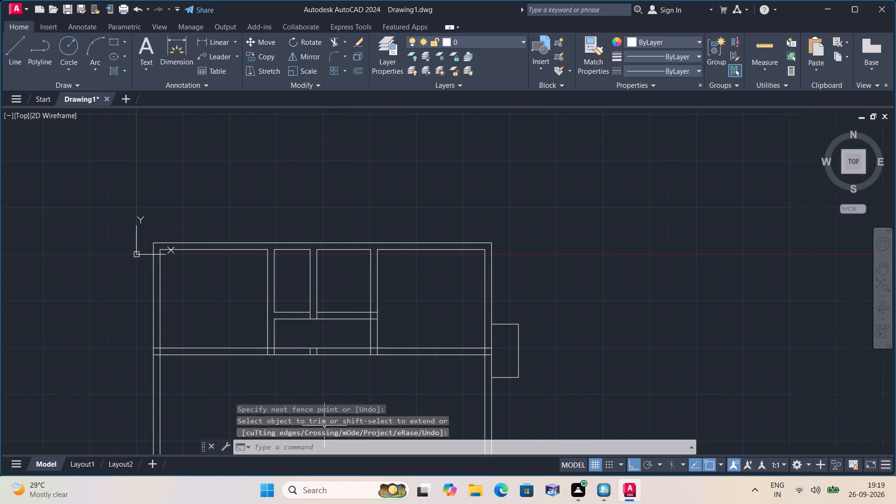
pyautogui.scroll(1, 535, 391)
pyautogui.click(519, 397)
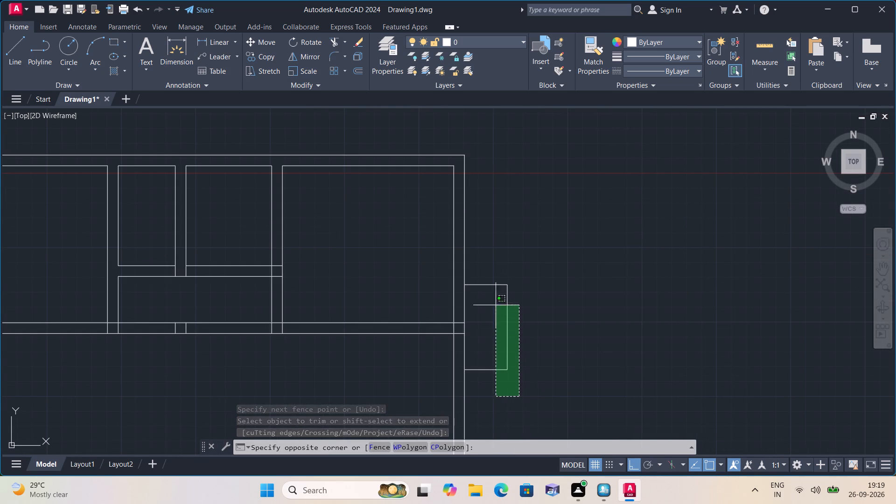
pyautogui.click(478, 260)
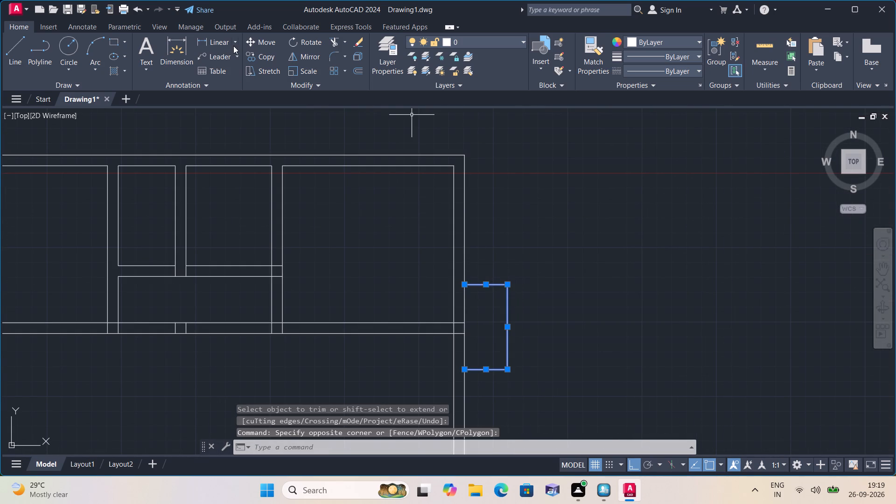
pyautogui.click(267, 38)
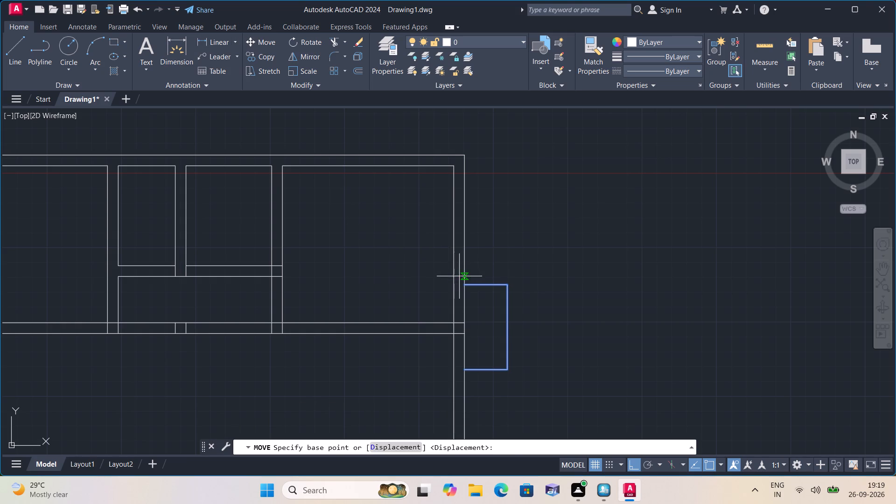
pyautogui.click(465, 285)
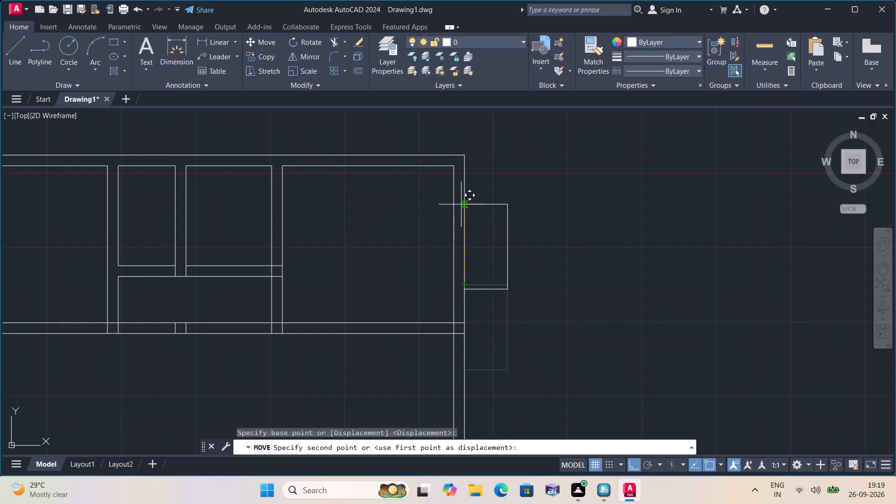
pyautogui.click(463, 200)
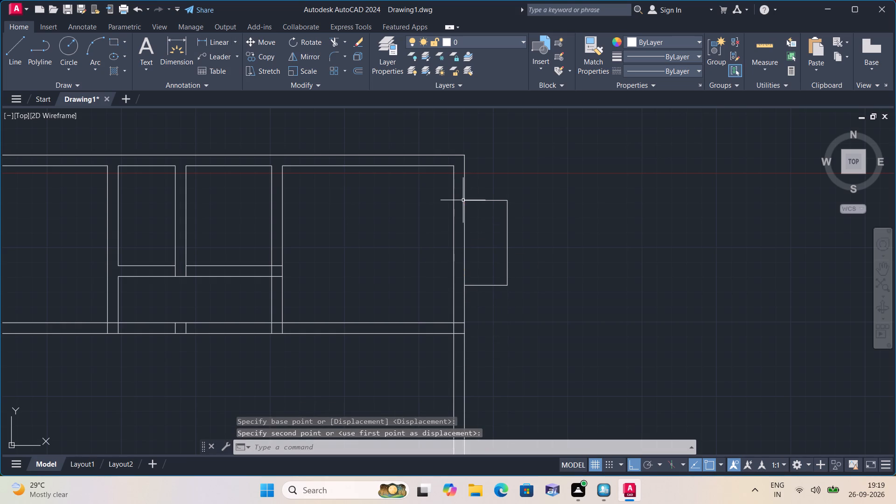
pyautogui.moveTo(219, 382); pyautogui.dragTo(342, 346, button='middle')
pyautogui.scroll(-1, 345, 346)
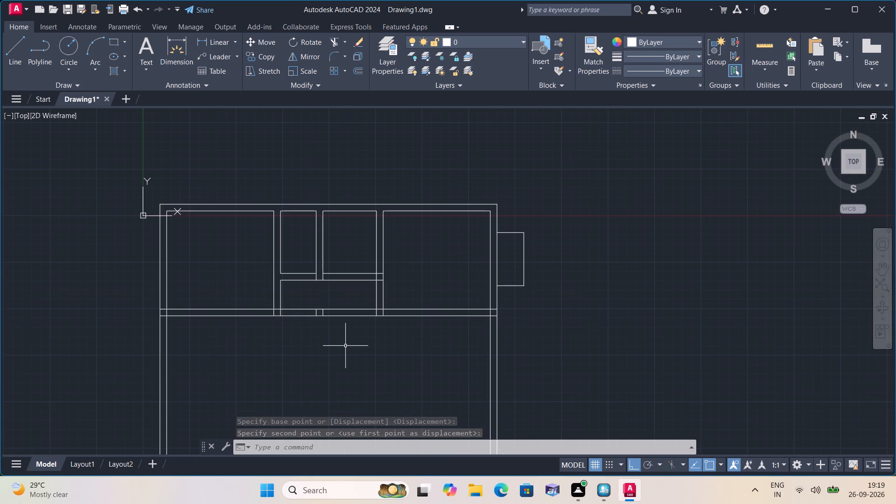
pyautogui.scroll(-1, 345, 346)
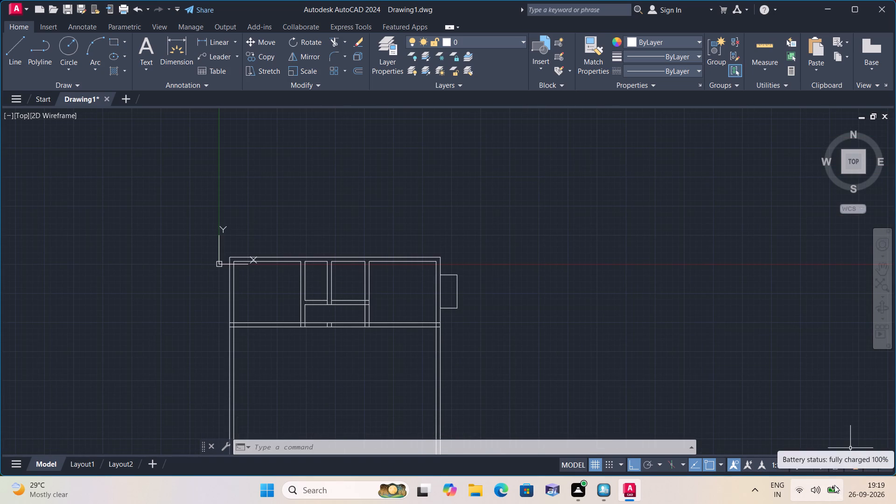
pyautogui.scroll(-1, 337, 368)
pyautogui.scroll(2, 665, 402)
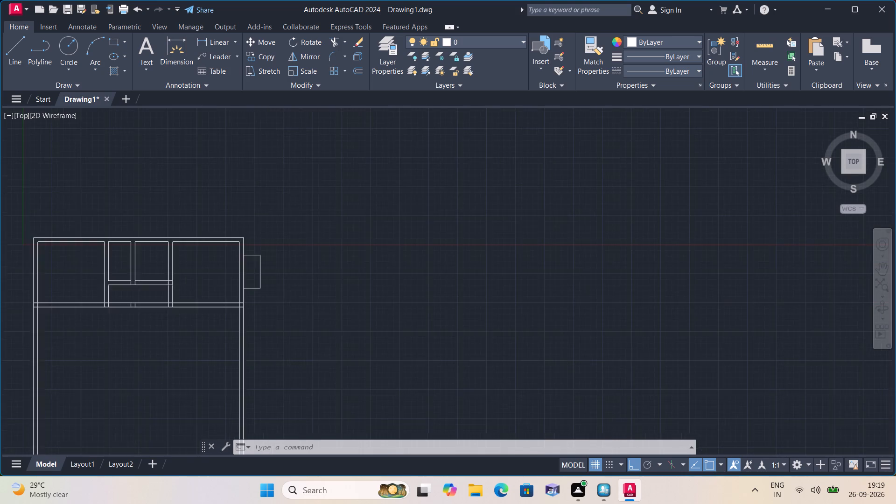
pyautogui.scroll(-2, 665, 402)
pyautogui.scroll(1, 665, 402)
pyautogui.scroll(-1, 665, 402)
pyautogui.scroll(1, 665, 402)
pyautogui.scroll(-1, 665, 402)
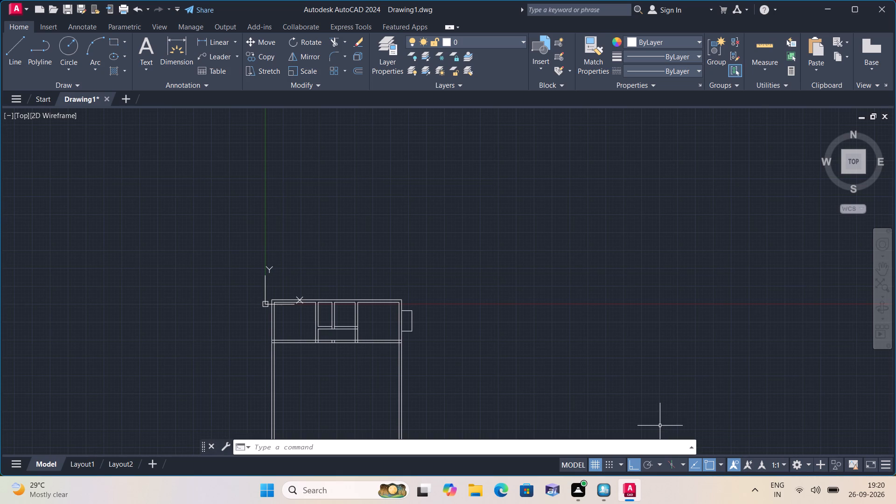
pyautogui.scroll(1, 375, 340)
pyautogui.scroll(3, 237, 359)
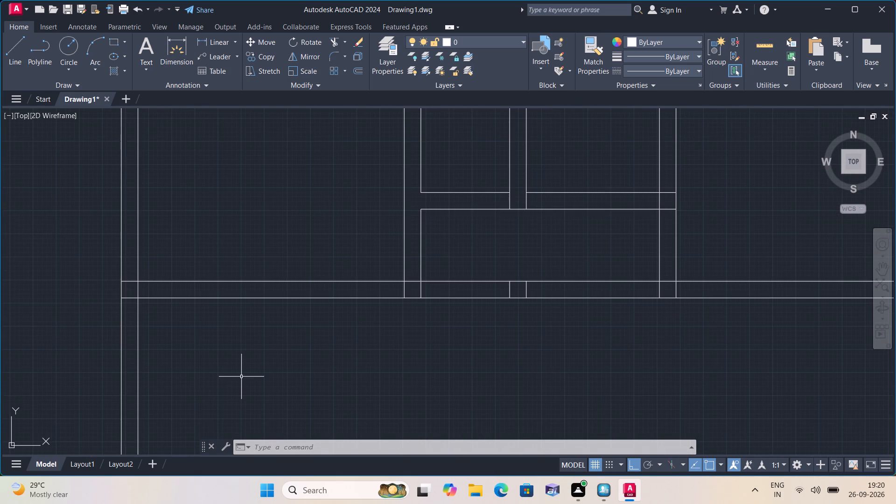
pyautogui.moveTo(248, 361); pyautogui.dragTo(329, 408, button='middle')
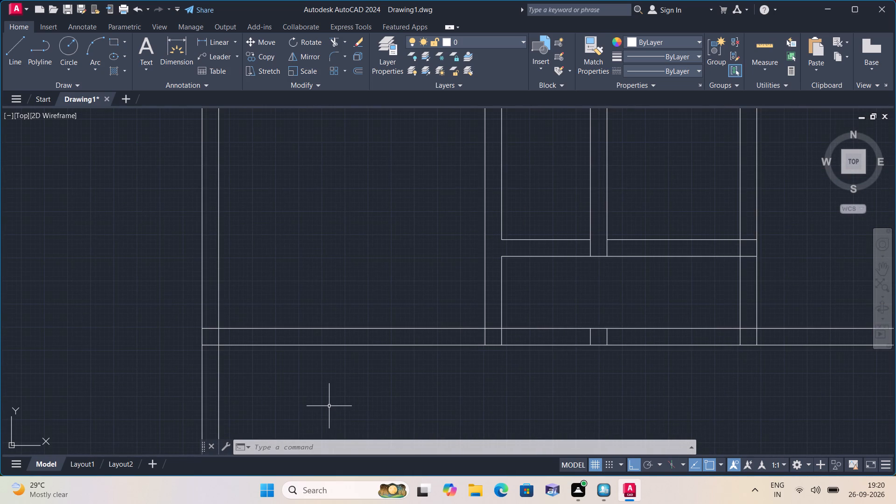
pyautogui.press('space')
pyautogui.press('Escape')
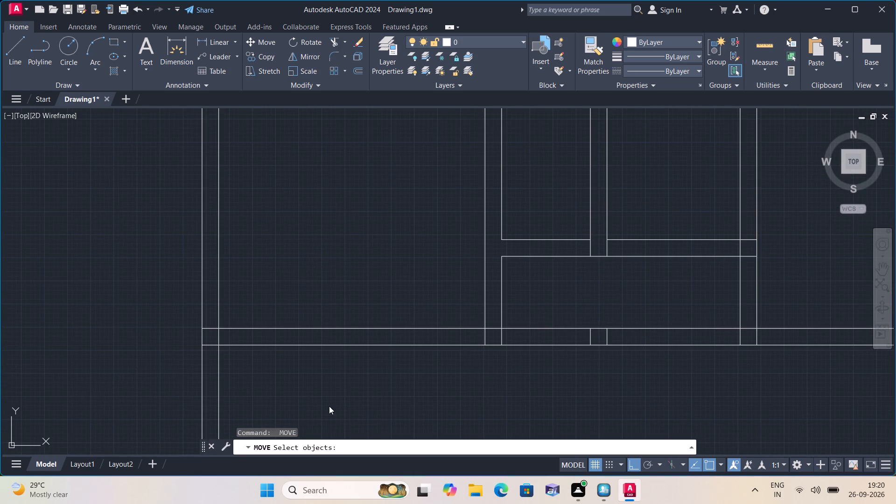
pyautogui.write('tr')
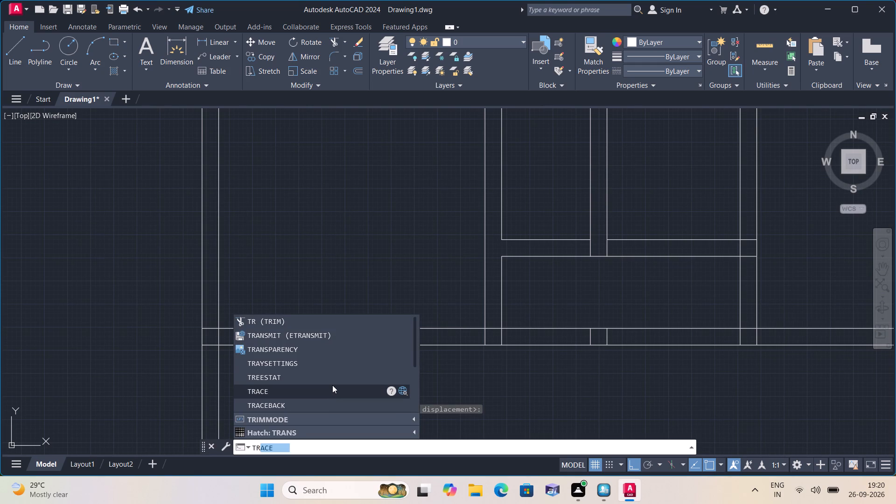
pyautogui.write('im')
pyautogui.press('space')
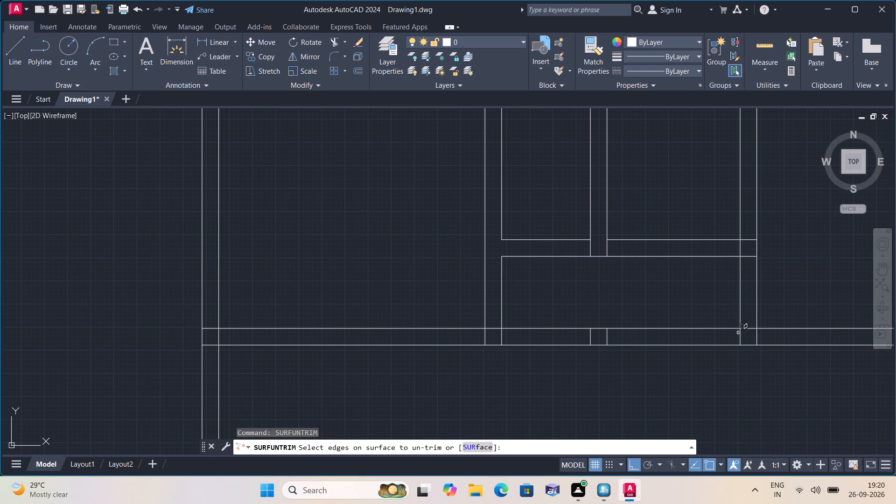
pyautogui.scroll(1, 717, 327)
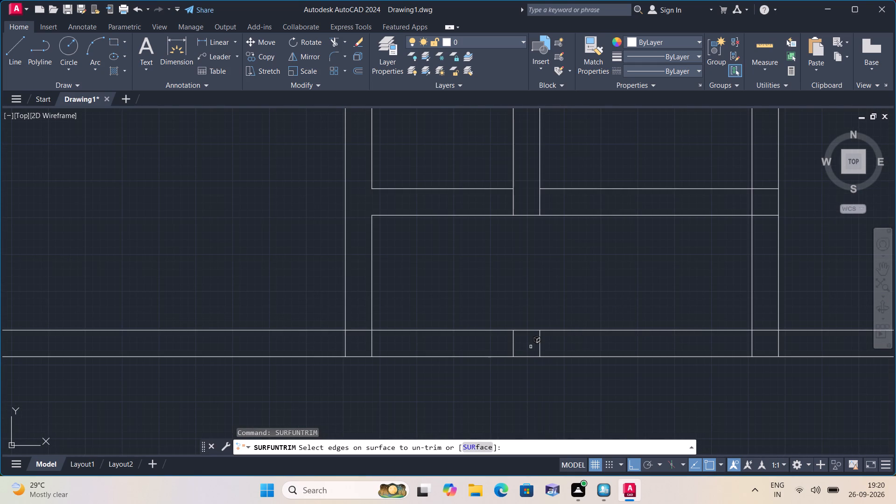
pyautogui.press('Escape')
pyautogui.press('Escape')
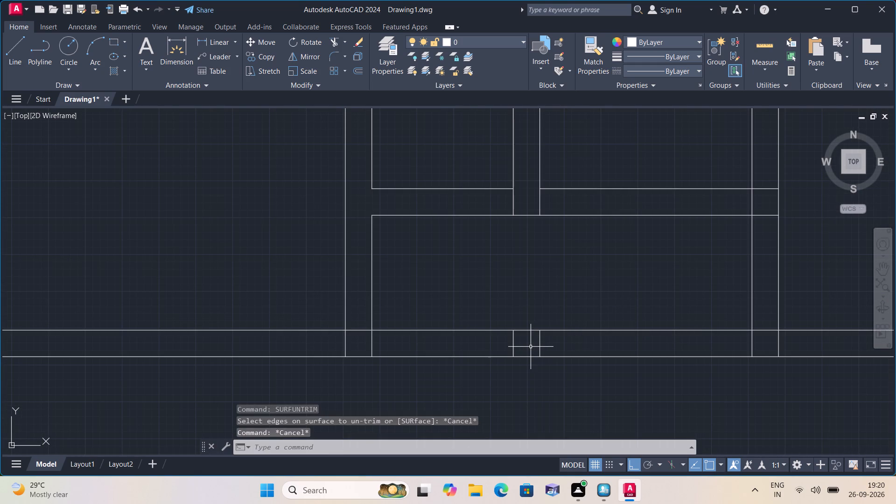
# Trim the two short leftover middle interior wall lines inside the thickness of the 11' horizontal wall.
pyautogui.write('tr')
pyautogui.write('im')
pyautogui.press('space')
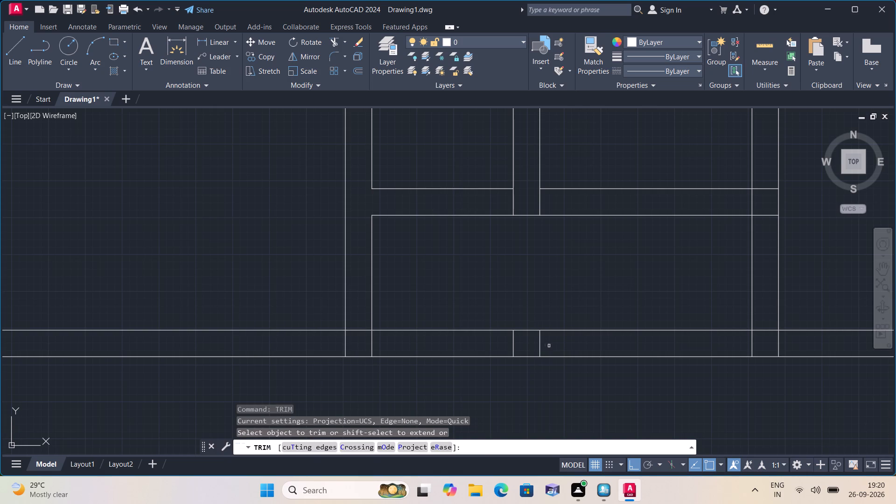
pyautogui.click(549, 346)
pyautogui.click(481, 340)
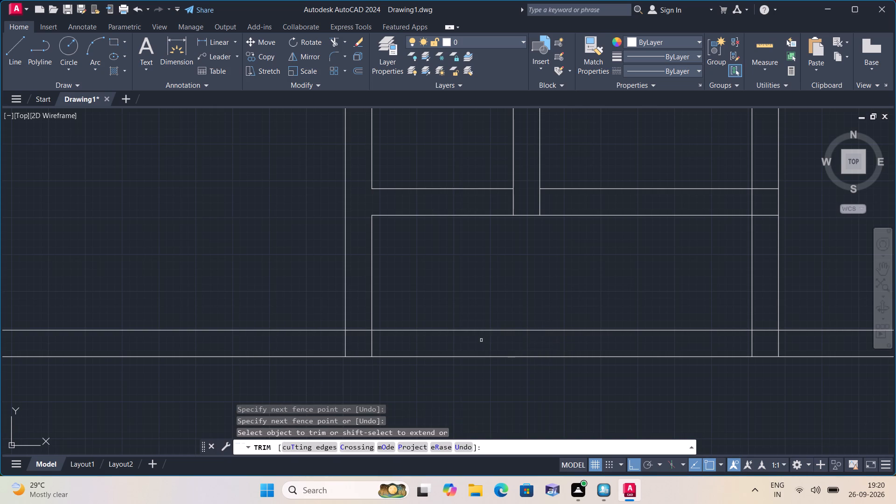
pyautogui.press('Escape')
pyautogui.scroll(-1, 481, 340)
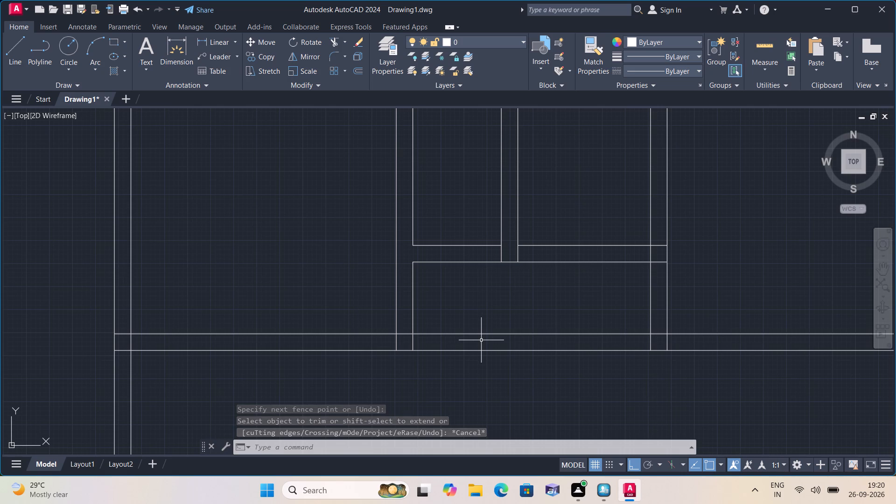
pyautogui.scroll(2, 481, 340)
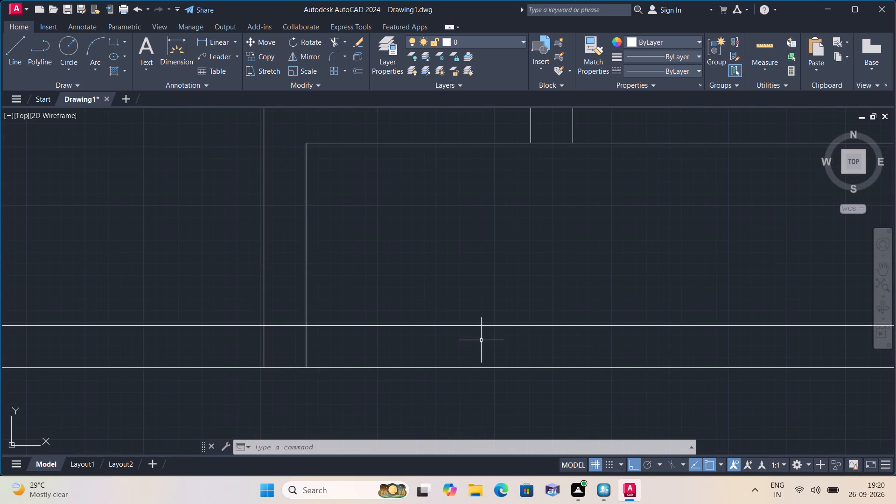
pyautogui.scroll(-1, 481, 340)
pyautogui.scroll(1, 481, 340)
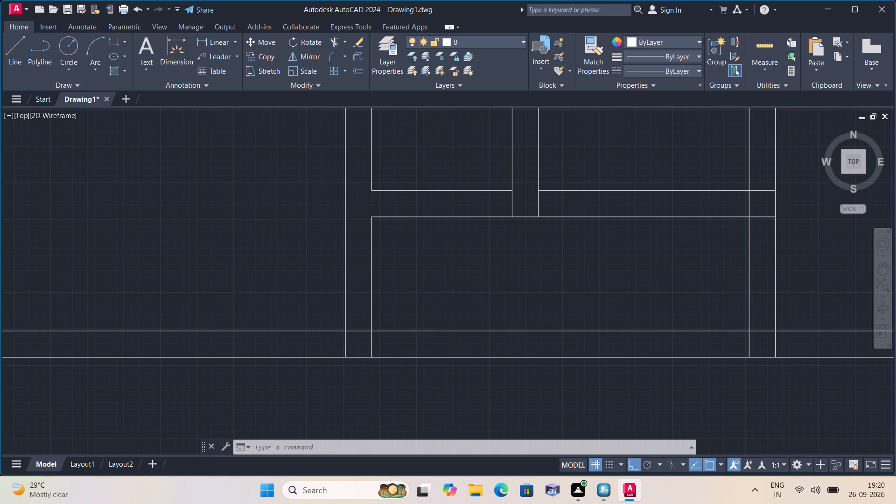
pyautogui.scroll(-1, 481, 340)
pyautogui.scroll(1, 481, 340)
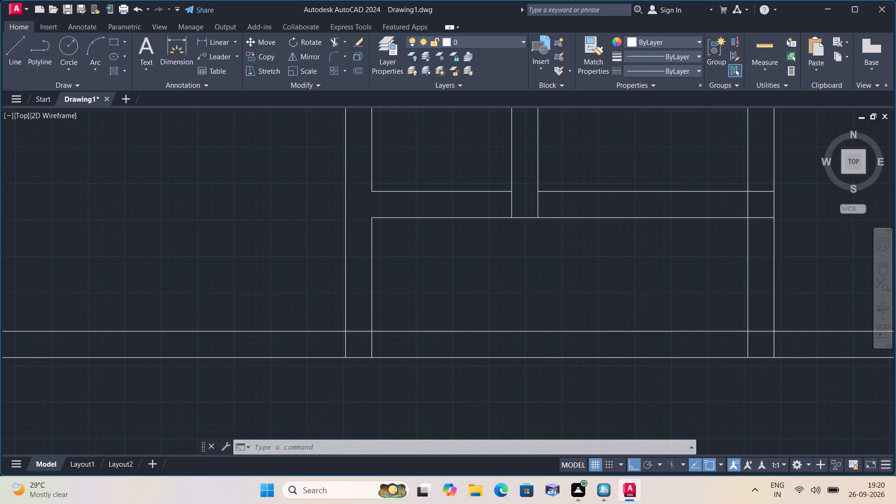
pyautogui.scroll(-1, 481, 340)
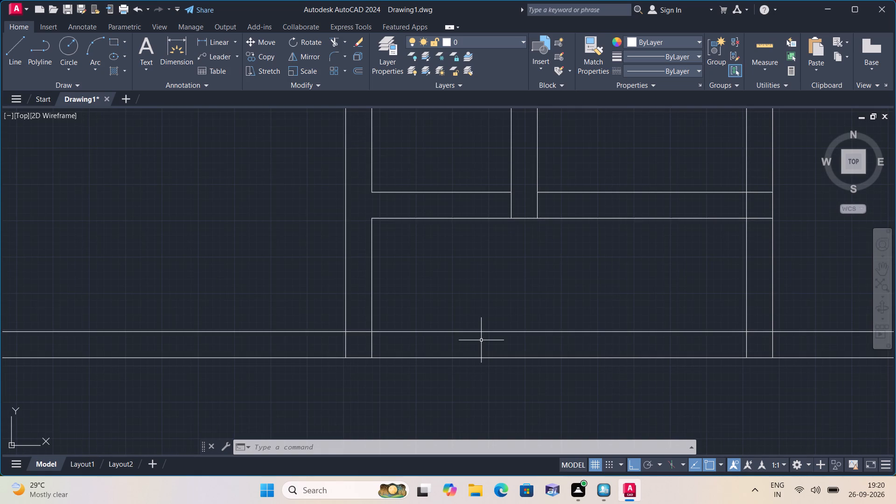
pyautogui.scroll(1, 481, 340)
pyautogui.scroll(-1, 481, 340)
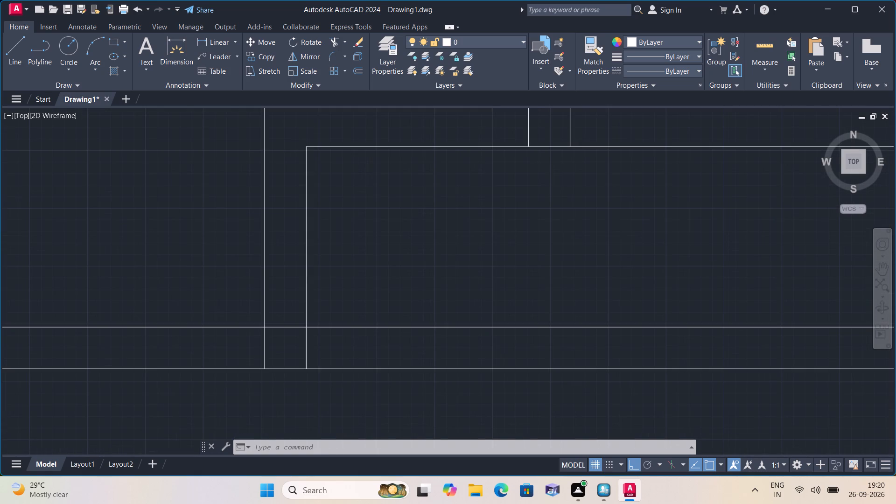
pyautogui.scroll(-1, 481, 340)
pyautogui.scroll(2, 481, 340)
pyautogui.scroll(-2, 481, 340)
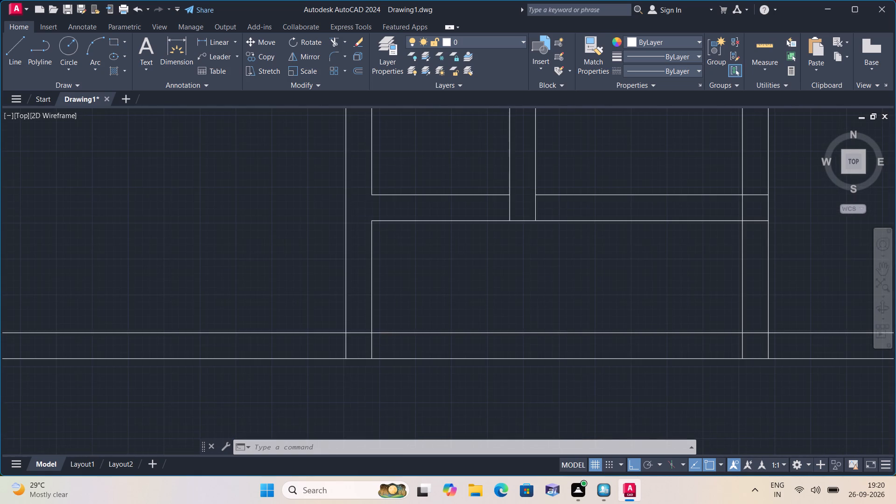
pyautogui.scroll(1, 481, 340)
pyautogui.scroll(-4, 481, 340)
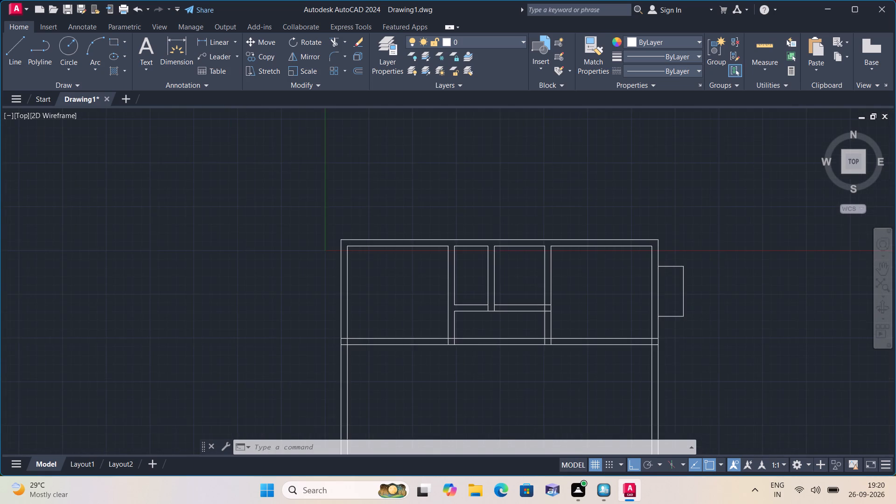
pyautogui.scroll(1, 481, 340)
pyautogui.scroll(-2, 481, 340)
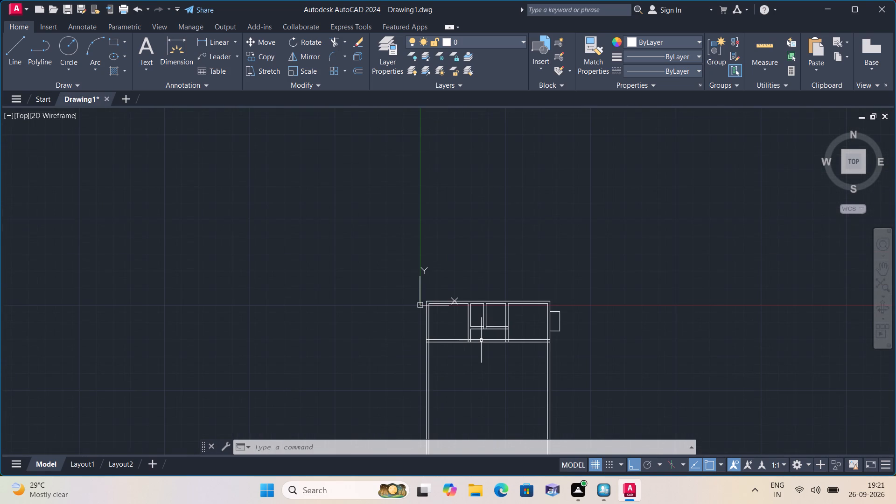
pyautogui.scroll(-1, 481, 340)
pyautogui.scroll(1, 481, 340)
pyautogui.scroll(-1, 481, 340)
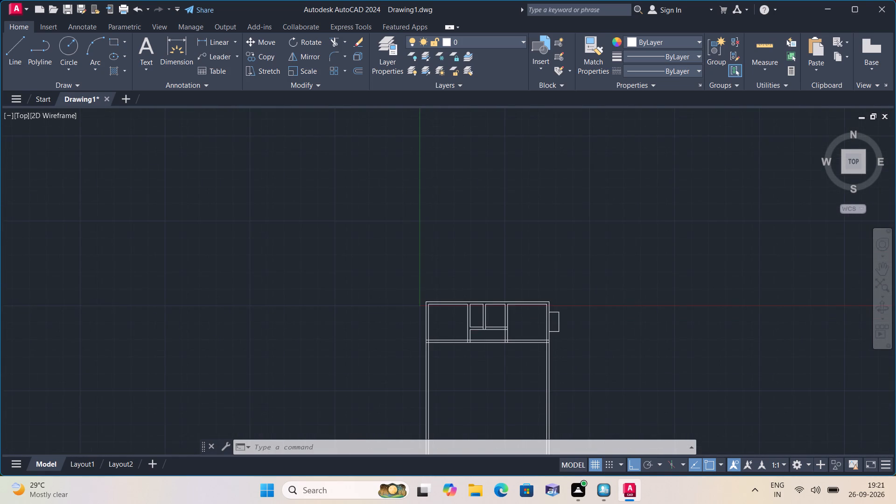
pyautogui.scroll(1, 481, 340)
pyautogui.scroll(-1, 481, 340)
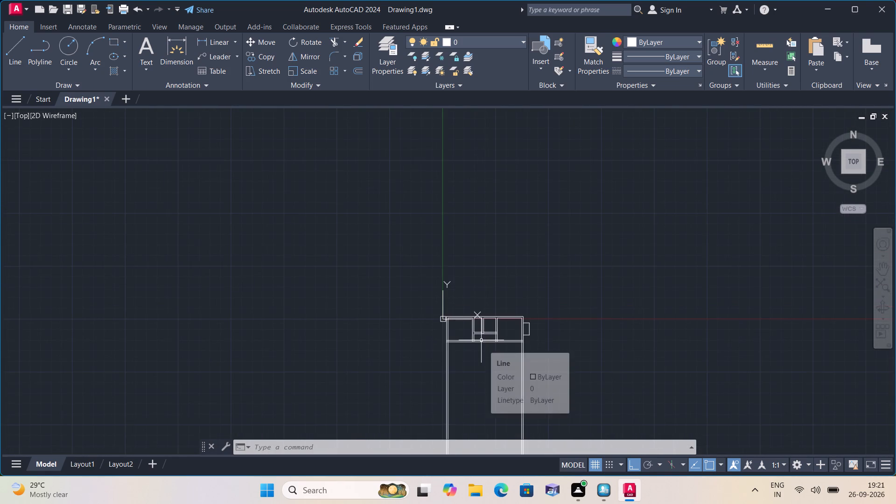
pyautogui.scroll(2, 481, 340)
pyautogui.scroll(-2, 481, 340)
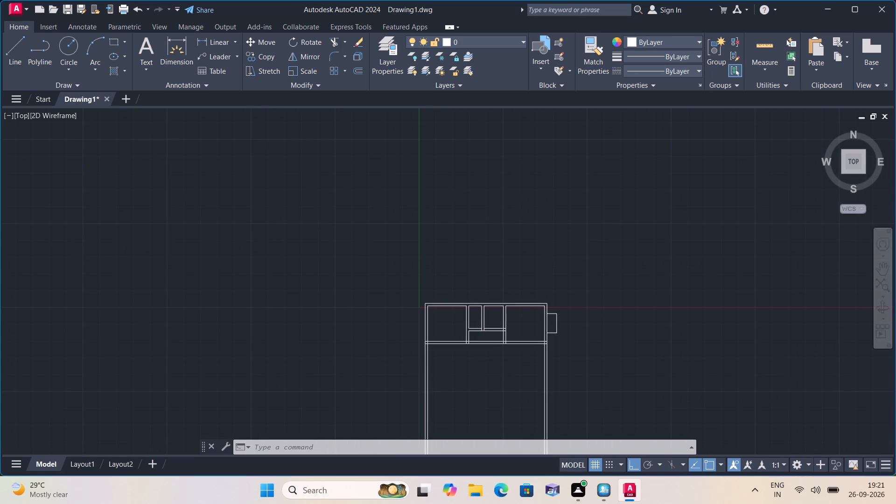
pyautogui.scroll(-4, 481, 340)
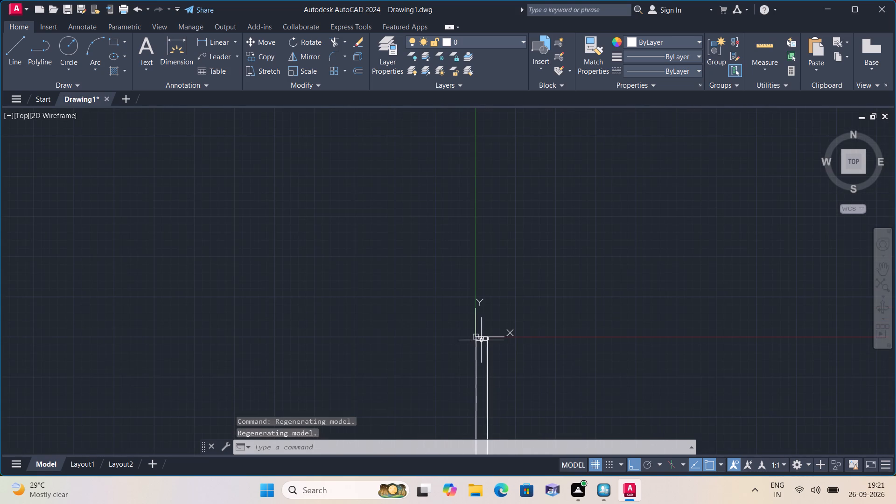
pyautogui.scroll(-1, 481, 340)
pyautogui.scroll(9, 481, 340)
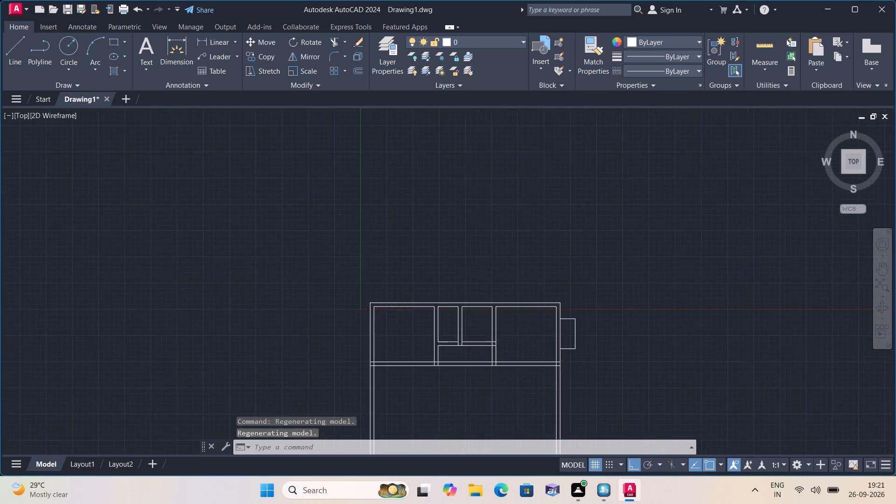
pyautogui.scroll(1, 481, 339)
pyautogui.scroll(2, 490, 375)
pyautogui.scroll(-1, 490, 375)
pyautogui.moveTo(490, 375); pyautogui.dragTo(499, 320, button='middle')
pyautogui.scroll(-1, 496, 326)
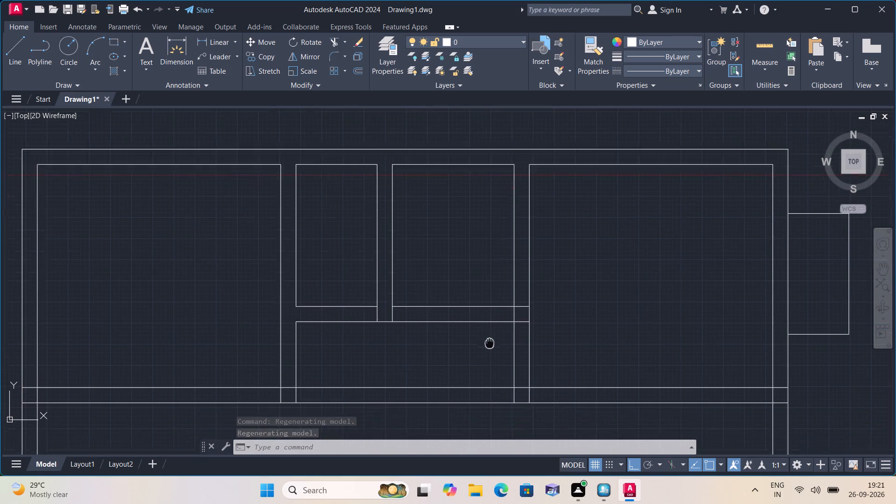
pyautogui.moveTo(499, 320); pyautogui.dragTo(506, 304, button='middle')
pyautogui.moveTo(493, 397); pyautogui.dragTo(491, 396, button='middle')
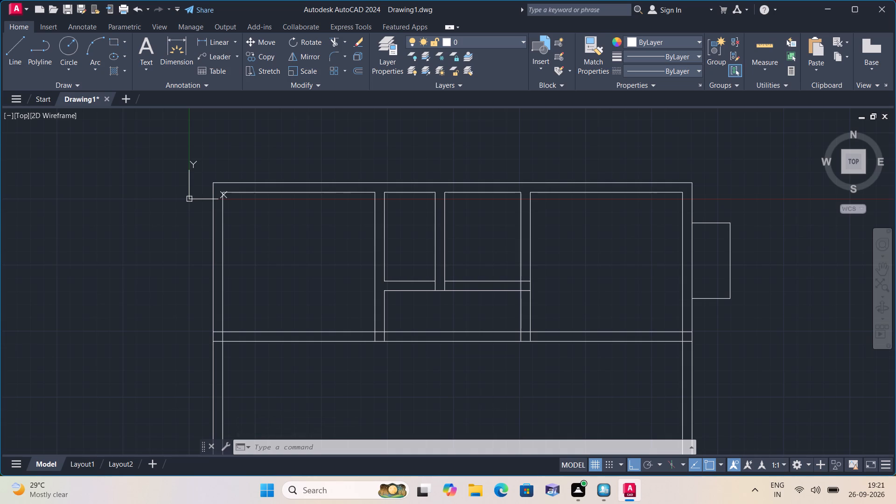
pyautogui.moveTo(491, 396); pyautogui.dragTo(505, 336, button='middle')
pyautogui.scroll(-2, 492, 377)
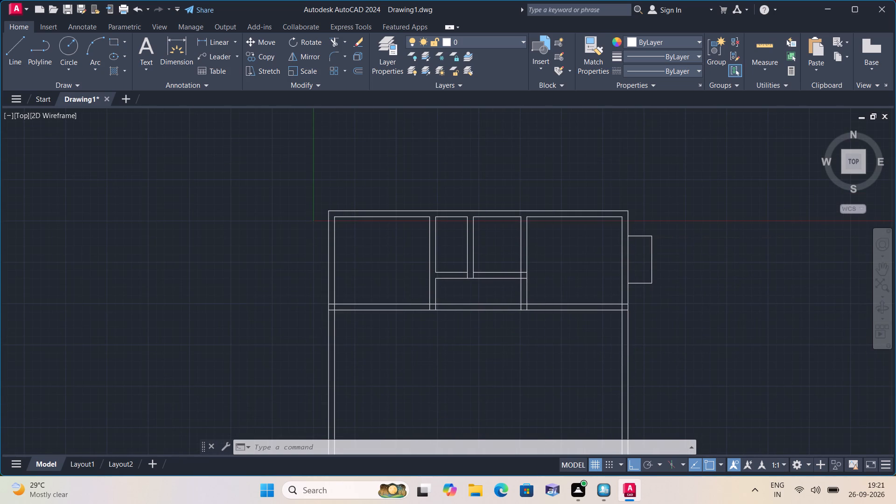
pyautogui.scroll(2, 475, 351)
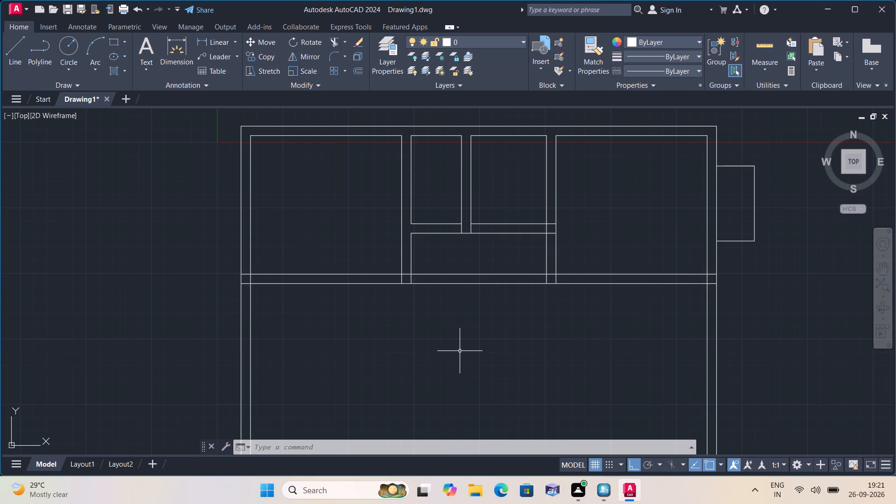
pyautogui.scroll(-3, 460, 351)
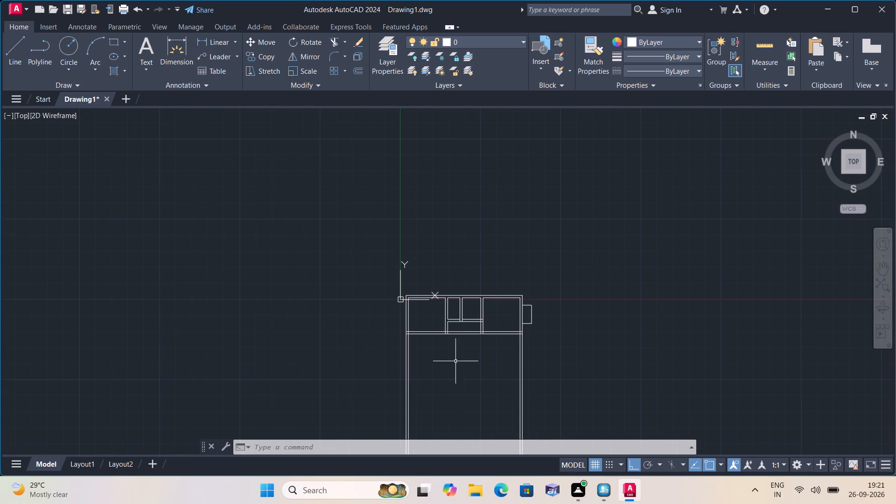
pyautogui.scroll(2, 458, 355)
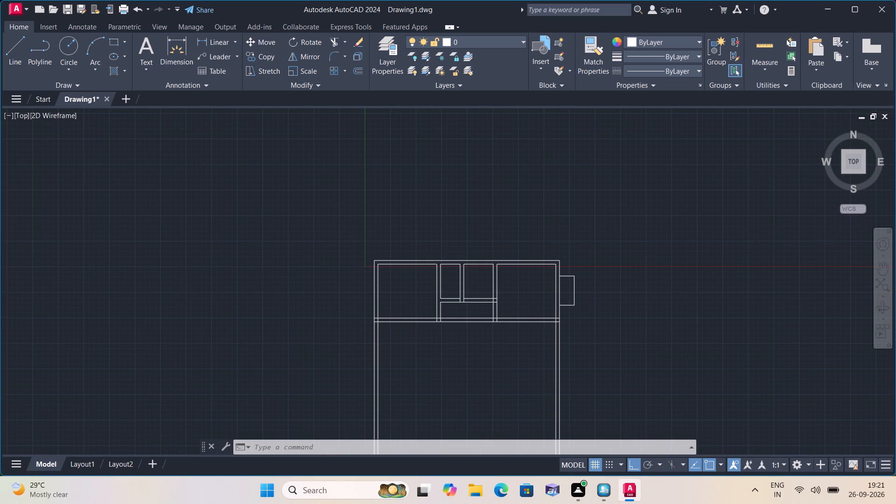
# Draw a short vertical line across the thickness of the 11' horizontal wall, in line with the left interior wall's left face.
pyautogui.moveTo(411, 329); pyautogui.dragTo(407, 407, button='middle')
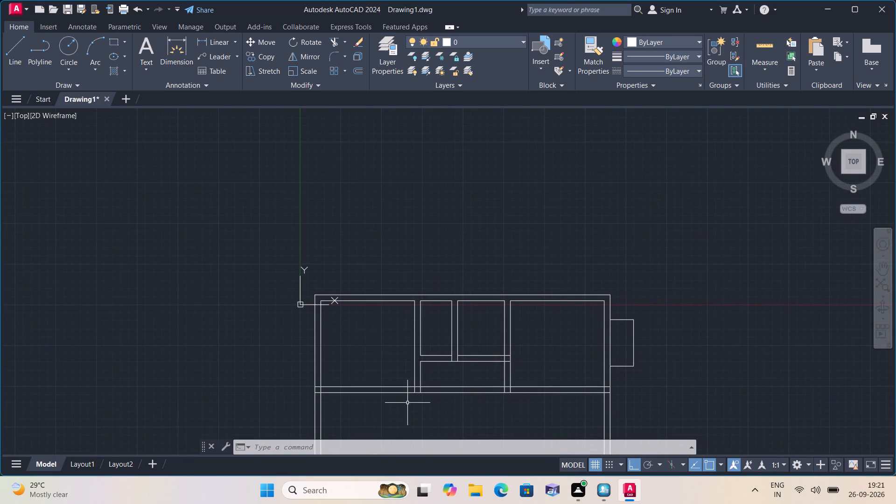
pyautogui.scroll(3, 408, 400)
pyautogui.scroll(-1, 408, 400)
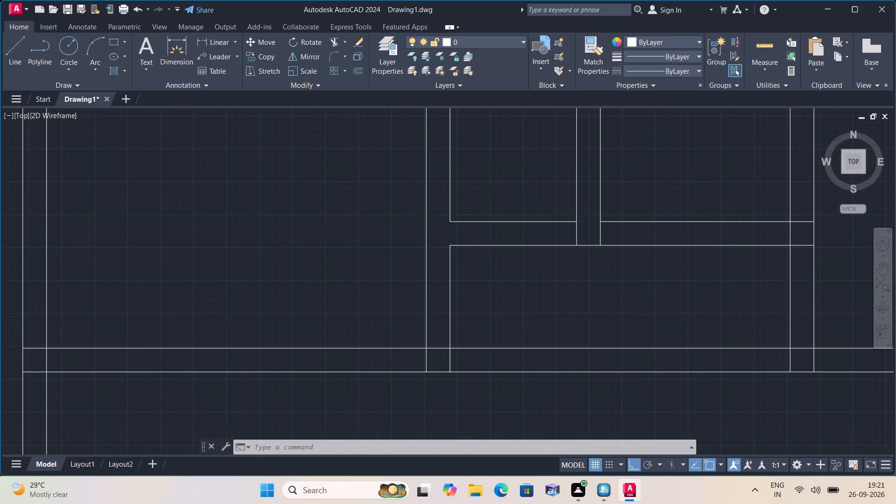
pyautogui.moveTo(386, 387); pyautogui.dragTo(369, 418, button='middle')
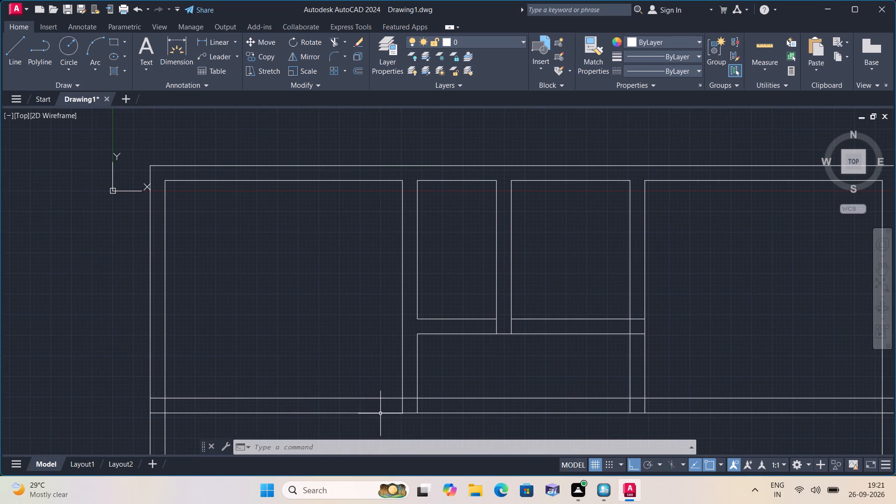
pyautogui.write('l')
pyautogui.press('space')
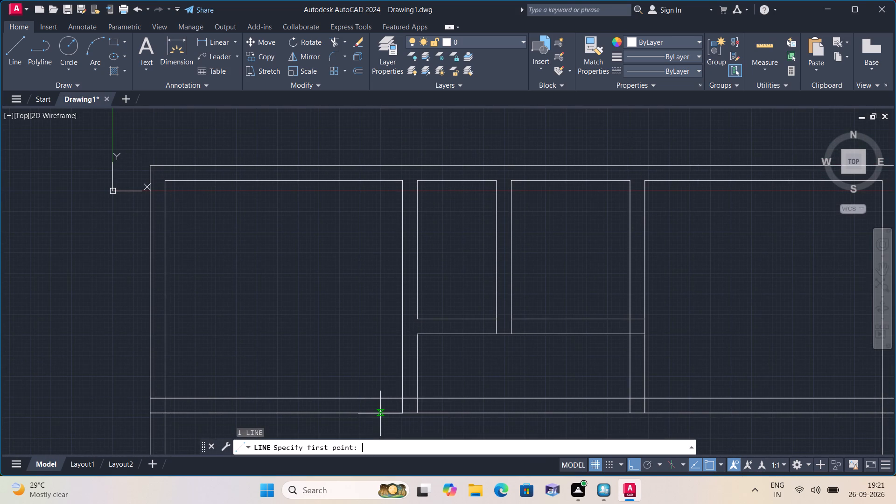
pyautogui.scroll(1, 405, 399)
pyautogui.scroll(-2, 407, 394)
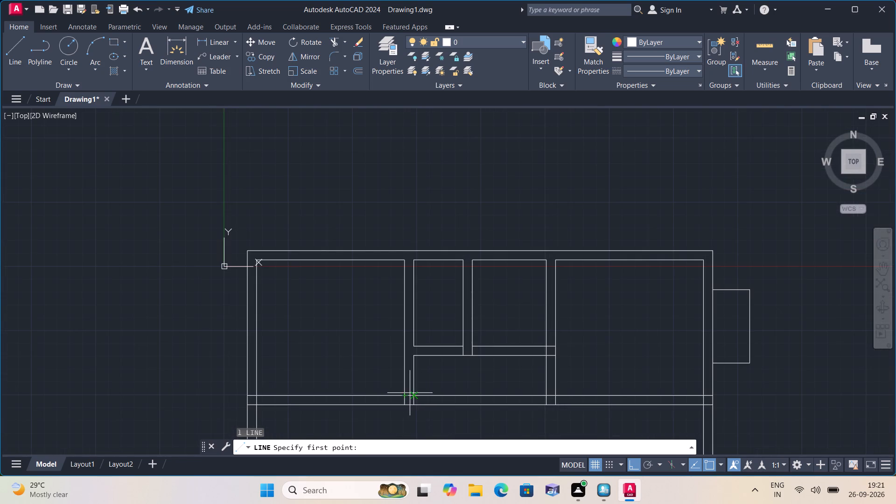
pyautogui.scroll(2, 406, 390)
pyautogui.scroll(-1, 192, 263)
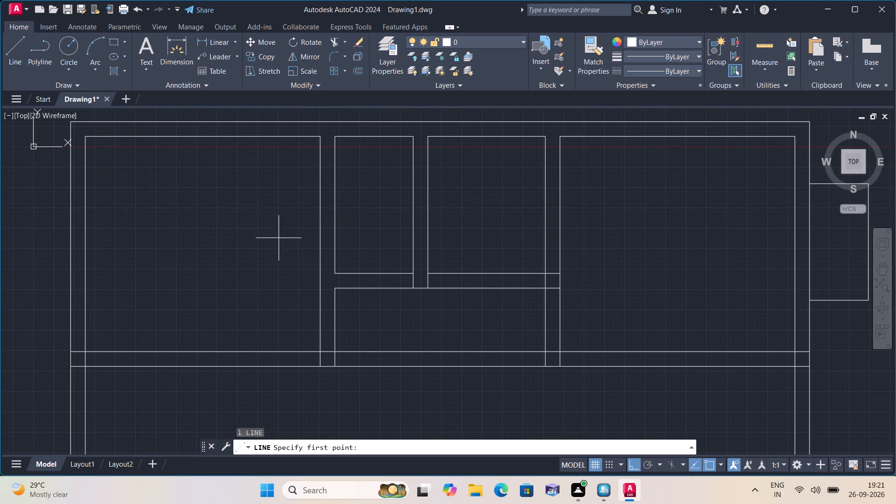
pyautogui.scroll(2, 323, 357)
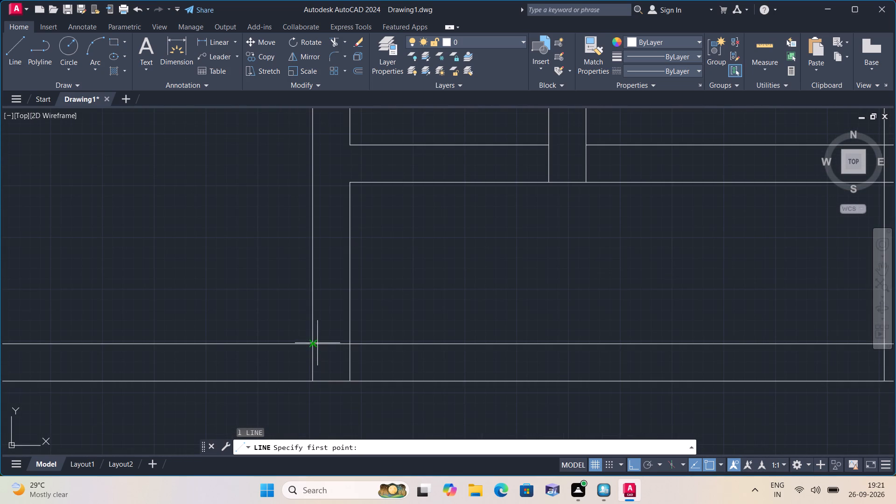
pyautogui.click(313, 343)
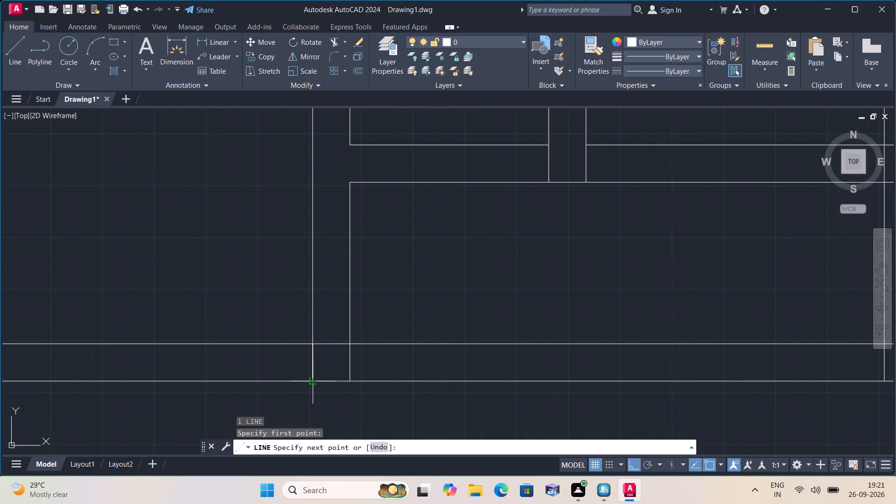
pyautogui.click(312, 378)
pyautogui.press('space')
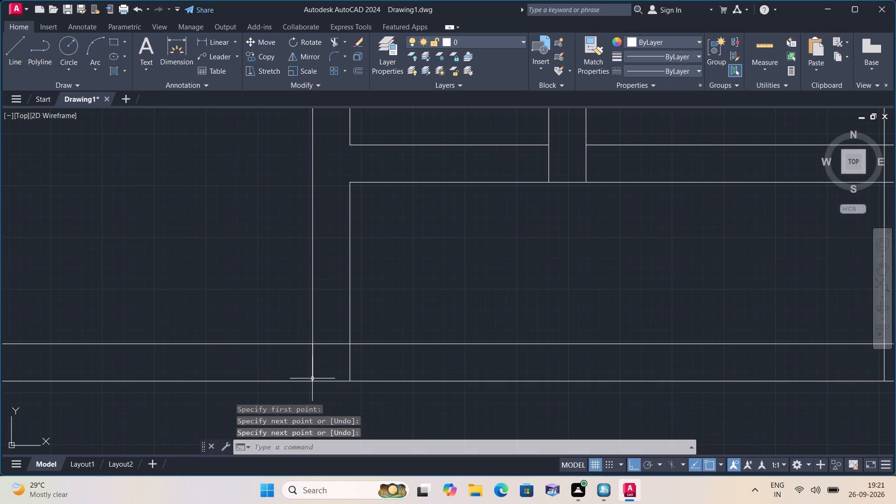
# Outline a door opening in the 11' wall: 2", 2' and 2" segments leftward from the short line's midpoint, ended by a line across the wall.
pyautogui.press('space')
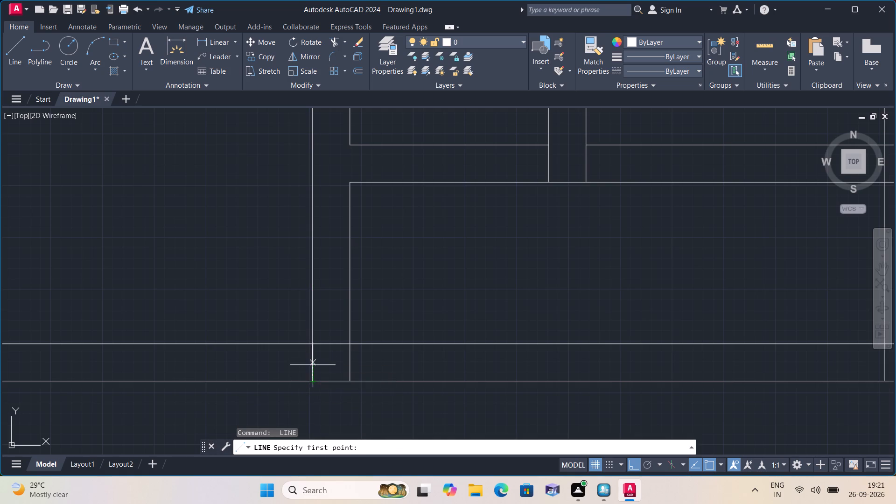
pyautogui.click(313, 363)
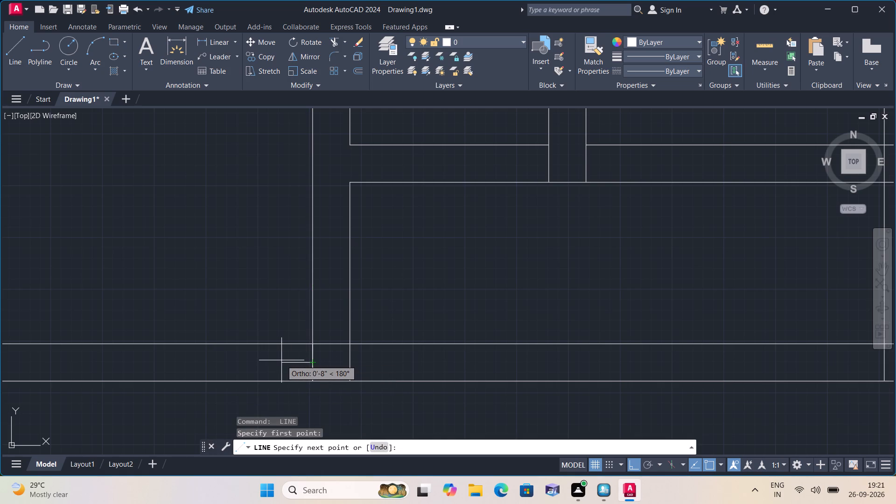
pyautogui.write('2"')
pyautogui.press('space')
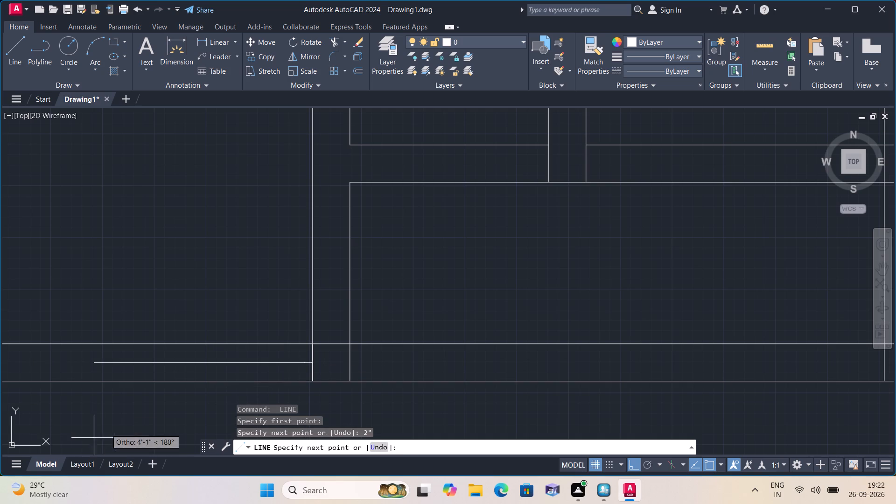
pyautogui.write("2'")
pyautogui.press('space')
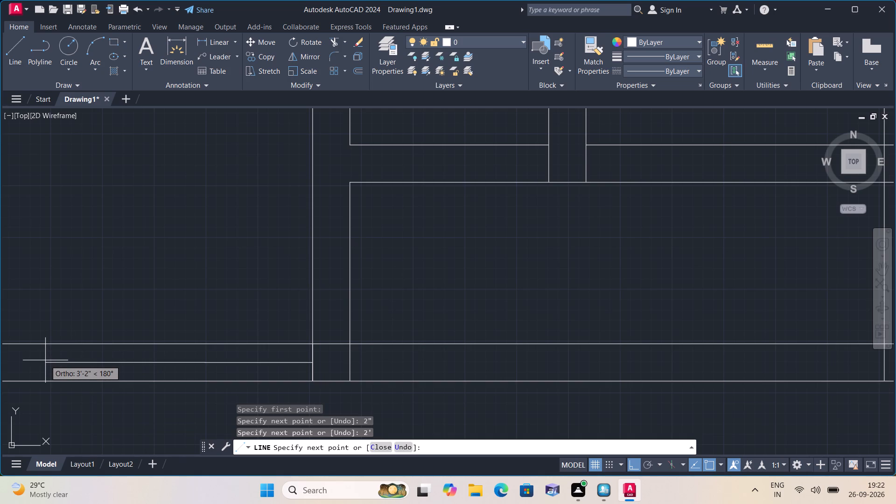
pyautogui.write('2"')
pyautogui.press('space')
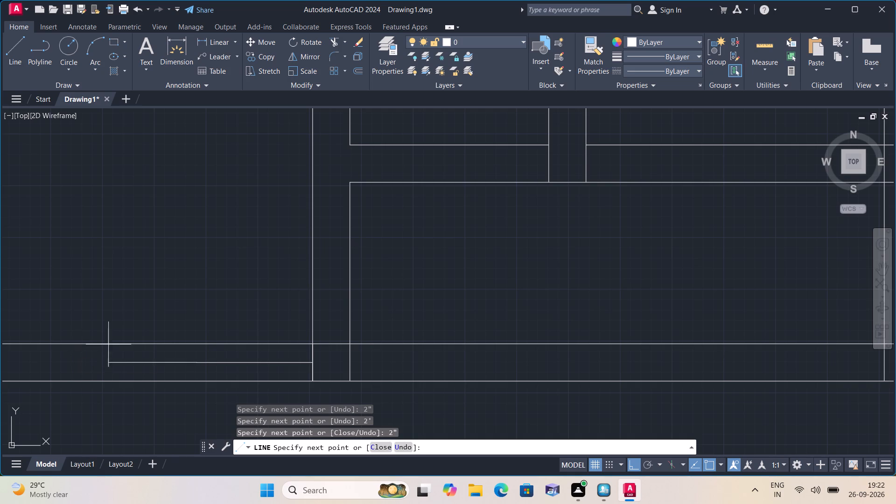
pyautogui.click(196, 343)
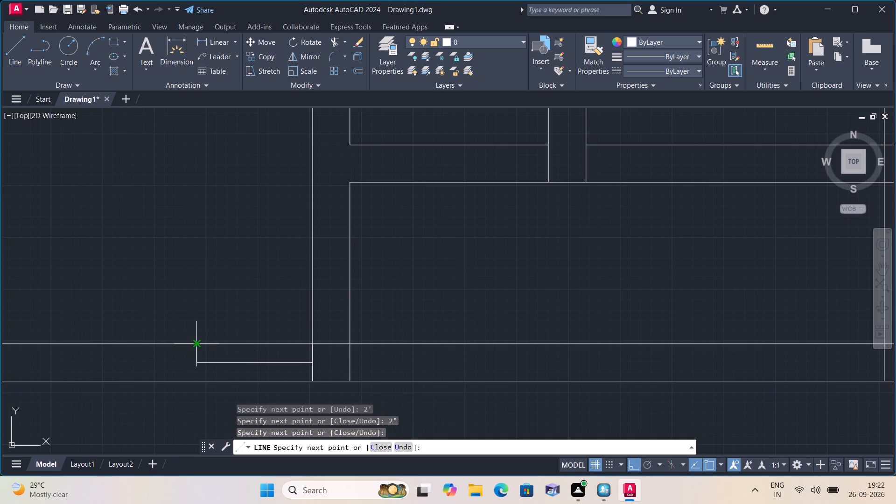
pyautogui.press('space')
pyautogui.press('space')
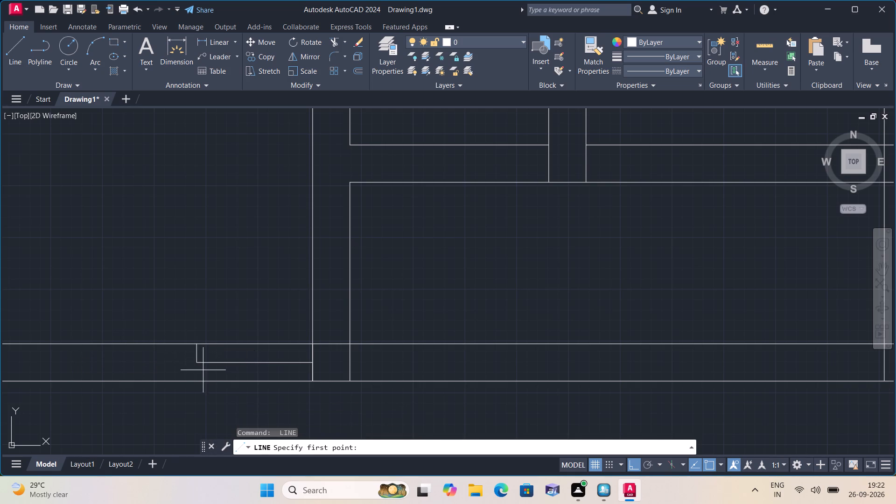
pyautogui.click(197, 360)
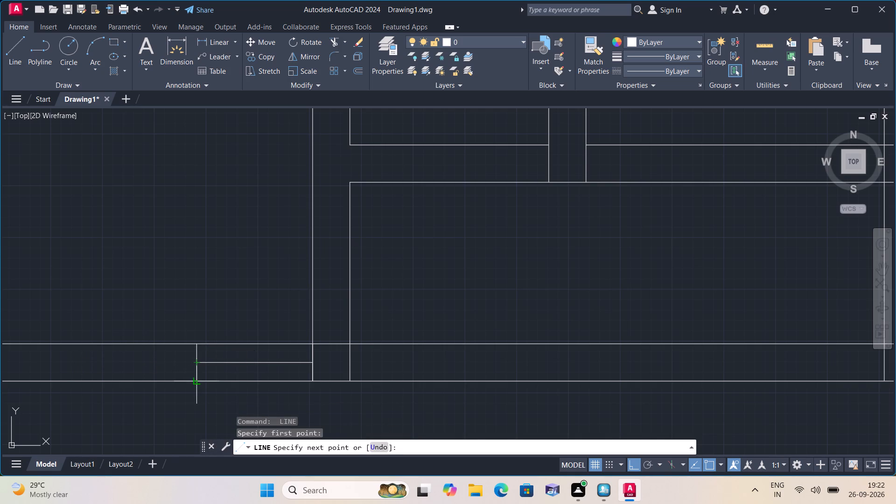
pyautogui.click(196, 381)
pyautogui.press('space')
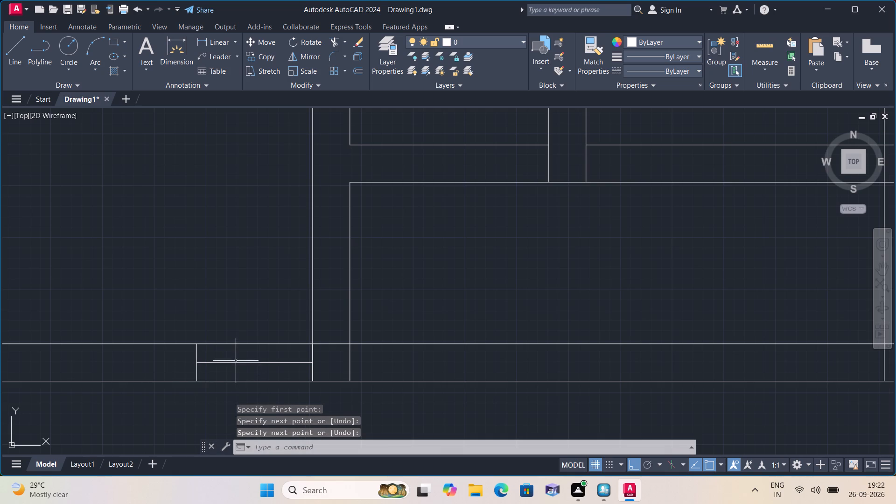
# Delete the 2' middle segment of the door opening and the short vertical line across the 11' wall at its right end.
pyautogui.click(236, 363)
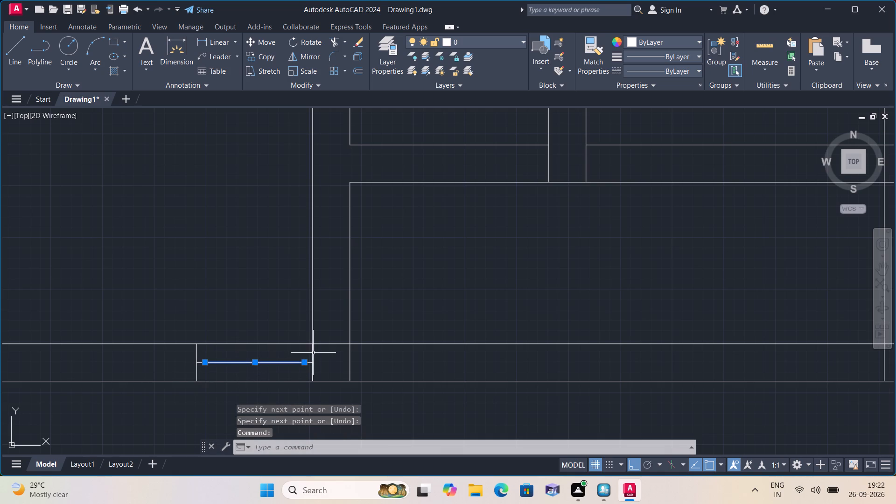
pyautogui.click(313, 353)
pyautogui.press('Delete')
# Draw a 2' vertical door leaf line upward from the free end of the opening's right 2" stub.
pyautogui.press('l')
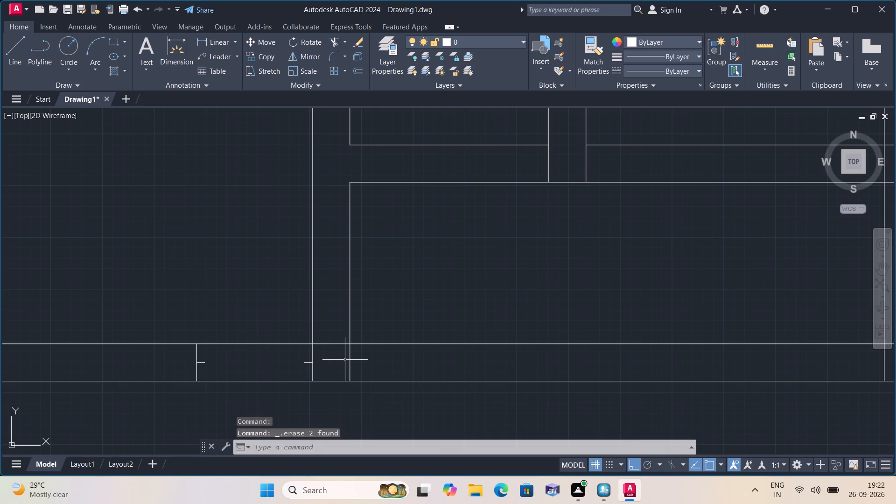
pyautogui.press('space')
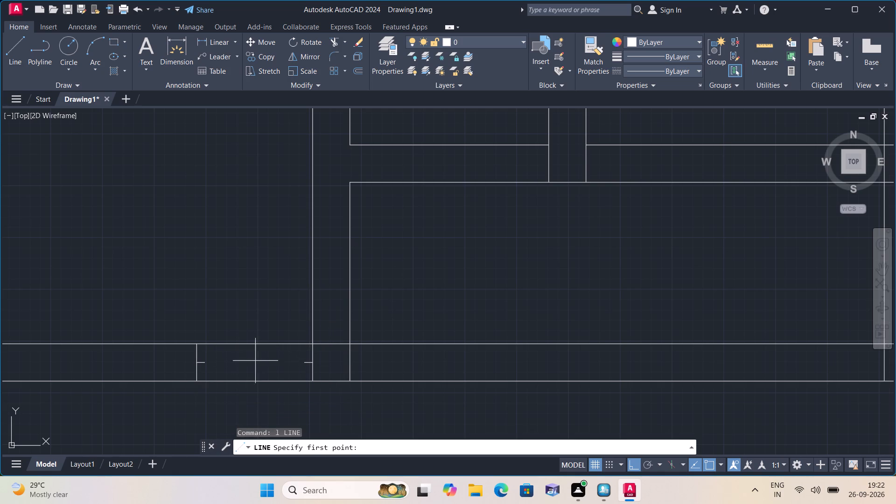
pyautogui.click(303, 364)
pyautogui.write("2'")
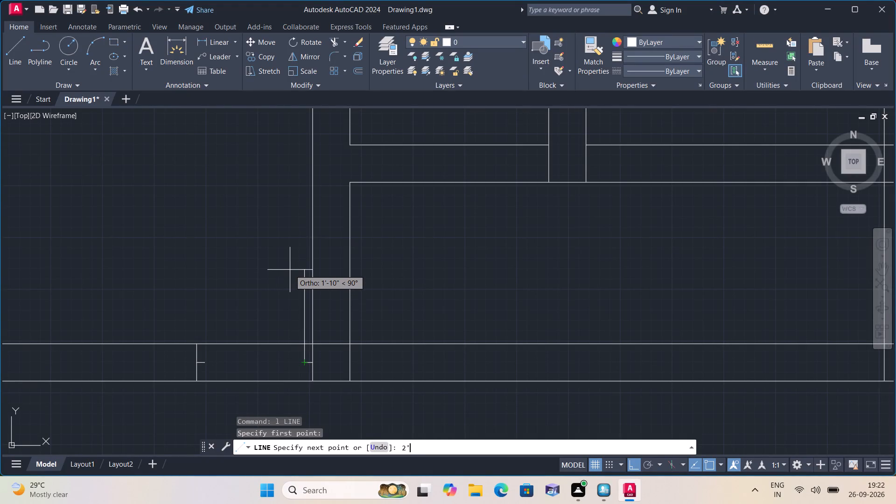
pyautogui.press('space')
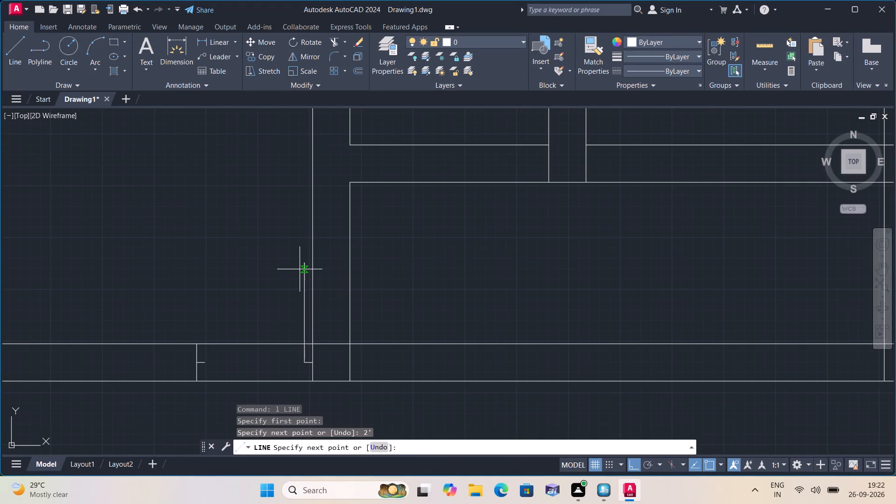
pyautogui.press('Escape')
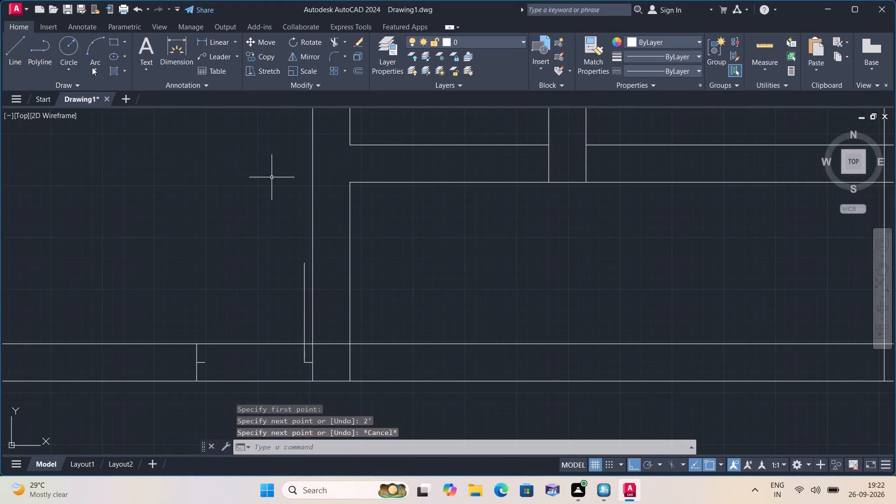
# Draw a quarter-circle door swing with a Start, End, Direction arc from the leaf's top to the left 2" stub's end, starting horizontally leftward.
pyautogui.click(96, 71)
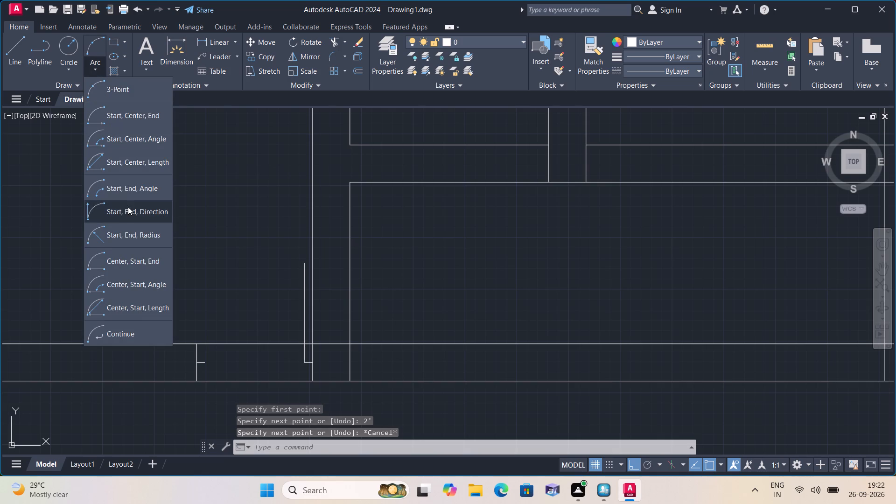
pyautogui.click(128, 211)
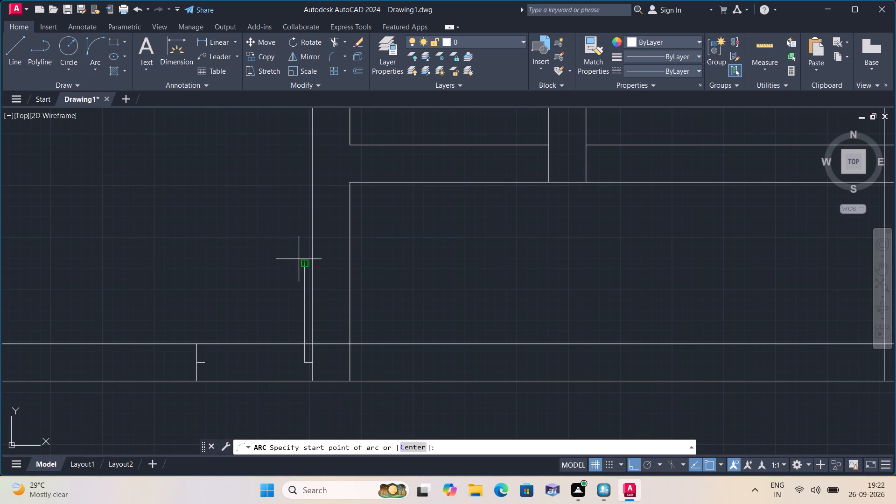
pyautogui.click(305, 261)
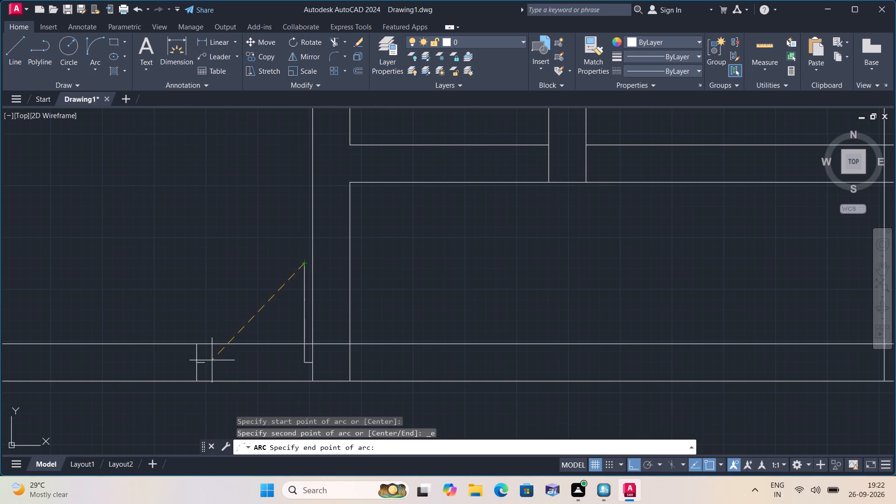
pyautogui.click(207, 364)
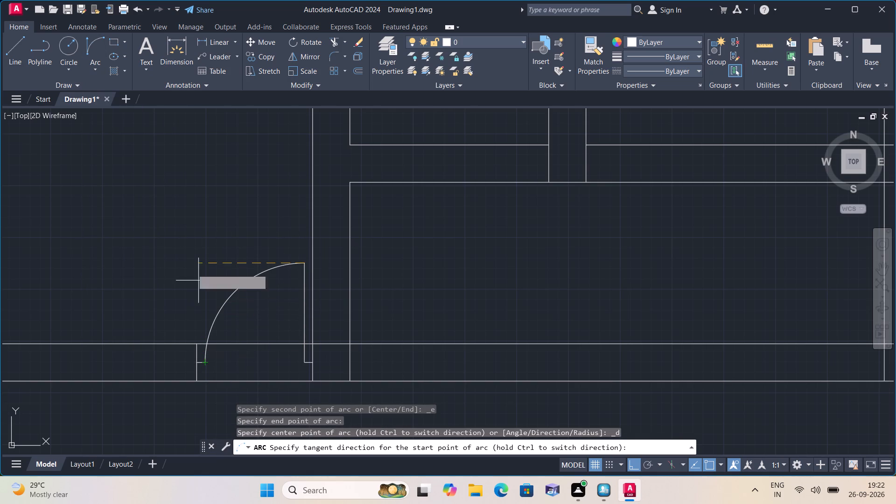
pyautogui.click(190, 266)
# Draw a short vertical line across the thickness of the next horizontal wall above, in line with the middle interior wall's left face.
pyautogui.scroll(-1, 393, 249)
pyautogui.moveTo(451, 238); pyautogui.dragTo(427, 277, button='middle')
pyautogui.write('l')
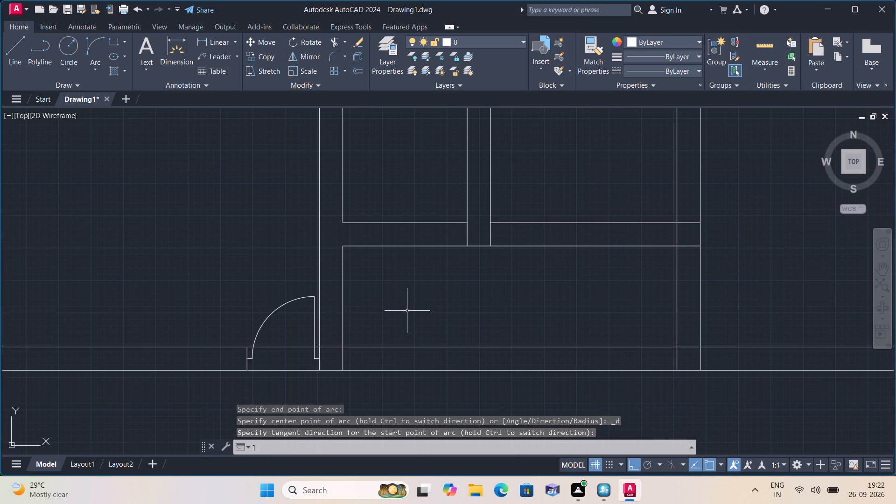
pyautogui.press('space')
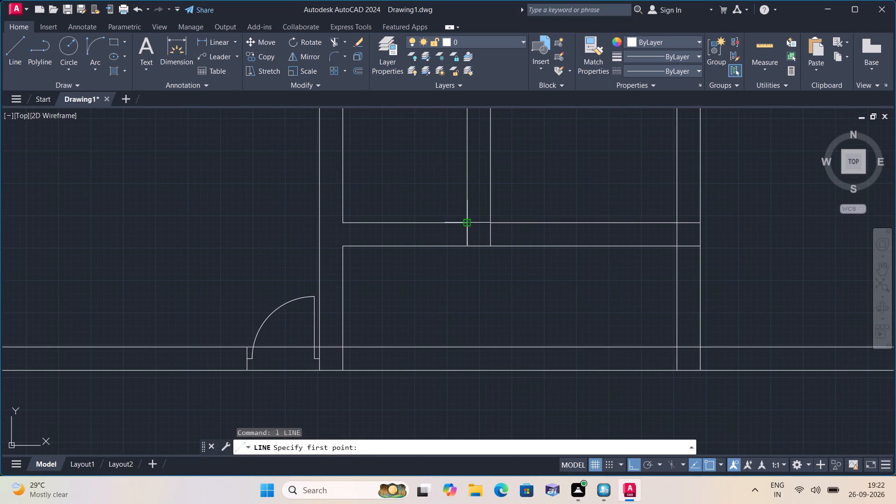
pyautogui.click(468, 221)
pyautogui.click(464, 248)
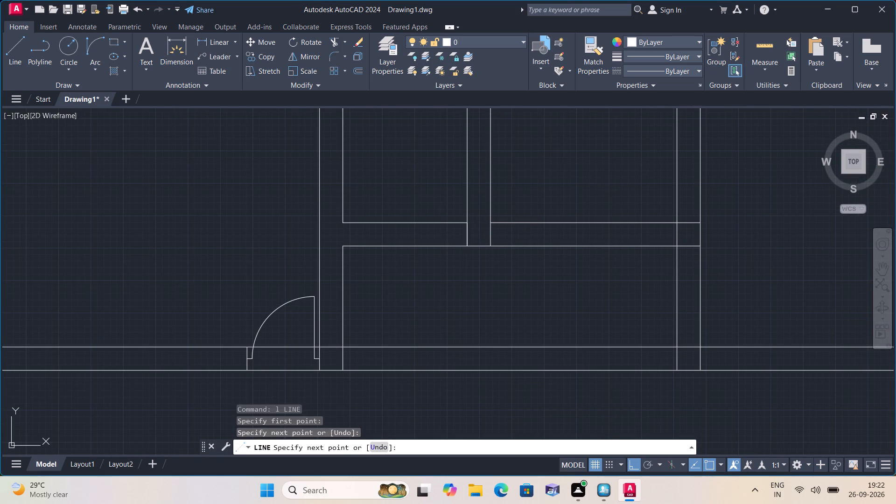
pyautogui.press('space')
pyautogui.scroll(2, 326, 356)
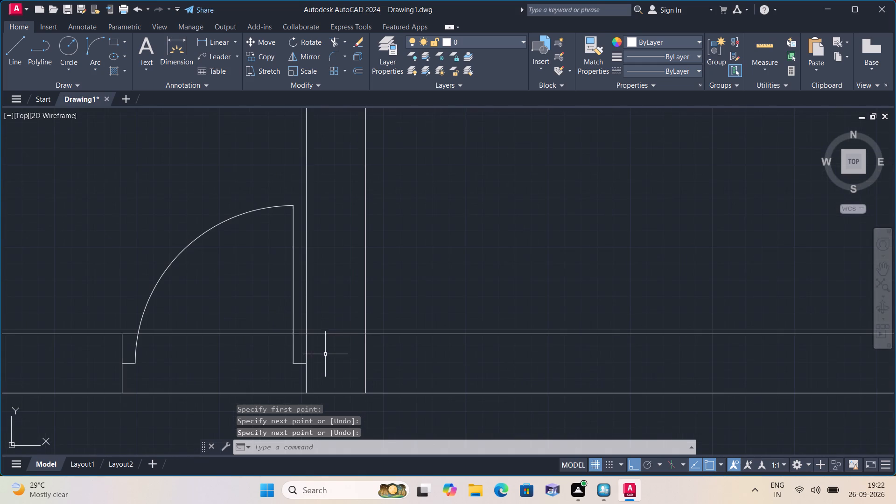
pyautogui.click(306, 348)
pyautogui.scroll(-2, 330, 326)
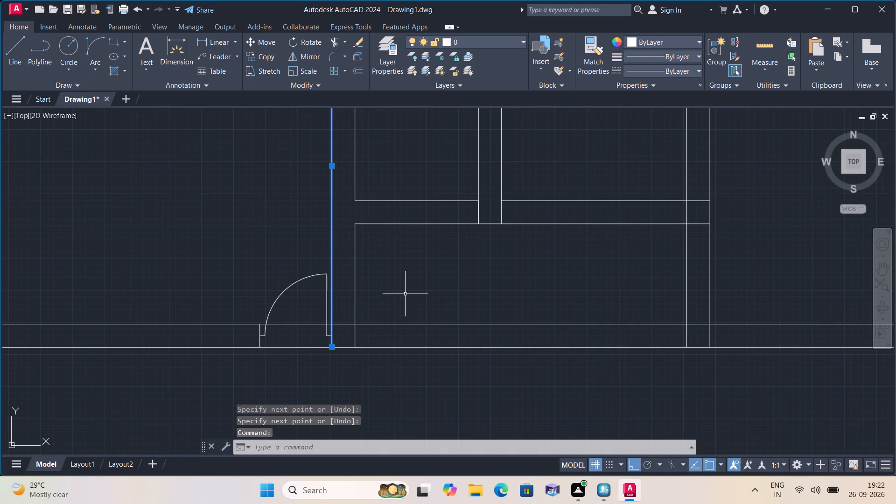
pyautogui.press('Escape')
# Draw consecutive 2", 2' and 2" segments leftward from the short vertical line's midpoint, plus a vertical jamb across the wall at their left end.
pyautogui.press('space')
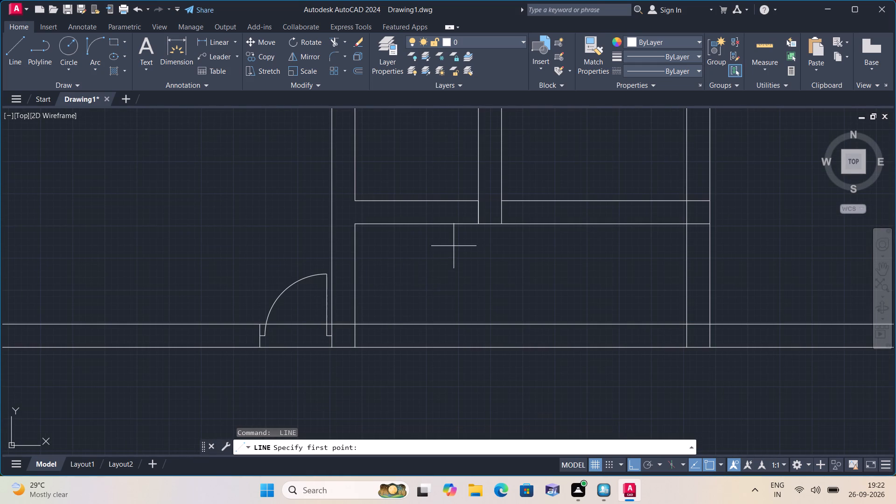
pyautogui.click(482, 209)
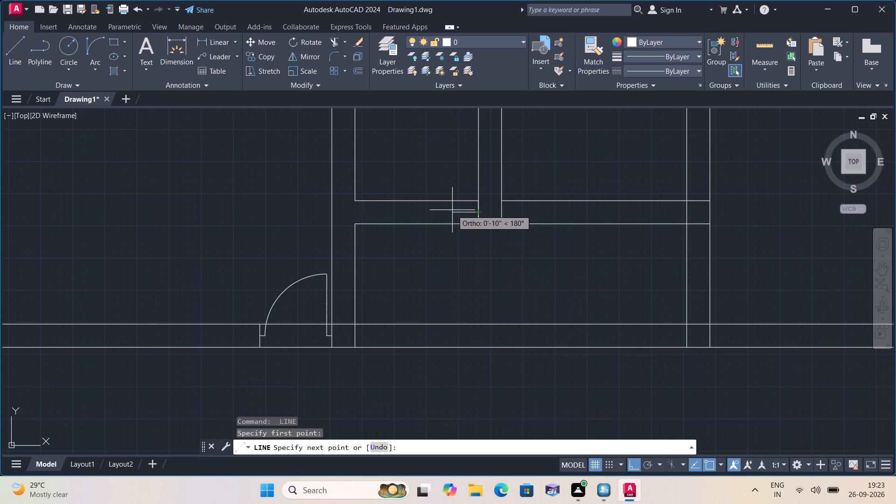
pyautogui.press('2')
pyautogui.hotkey('shift', '"')
pyautogui.press('space')
pyautogui.write("2'")
pyautogui.press('space')
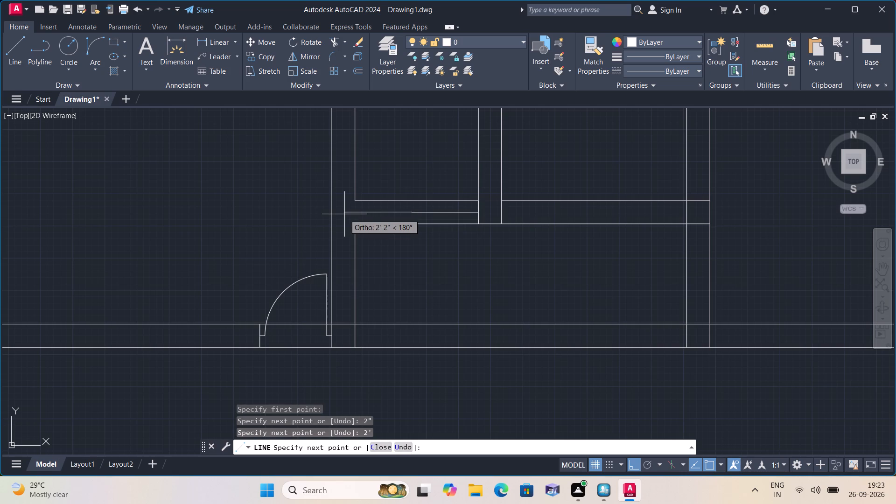
pyautogui.write('2"')
pyautogui.press('space')
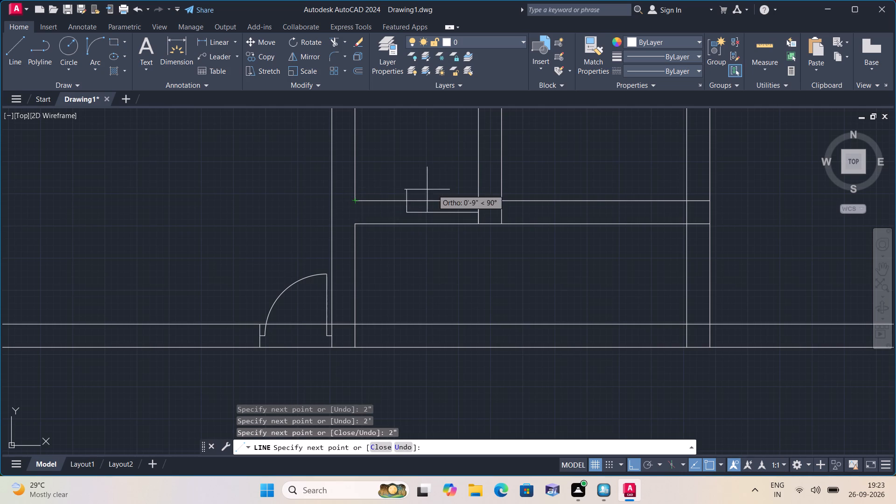
pyautogui.click(406, 199)
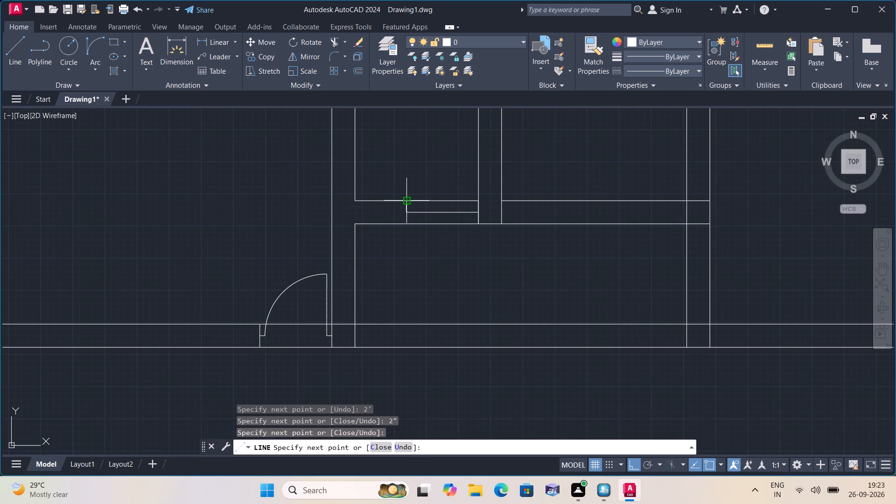
pyautogui.press('space')
pyautogui.press('space')
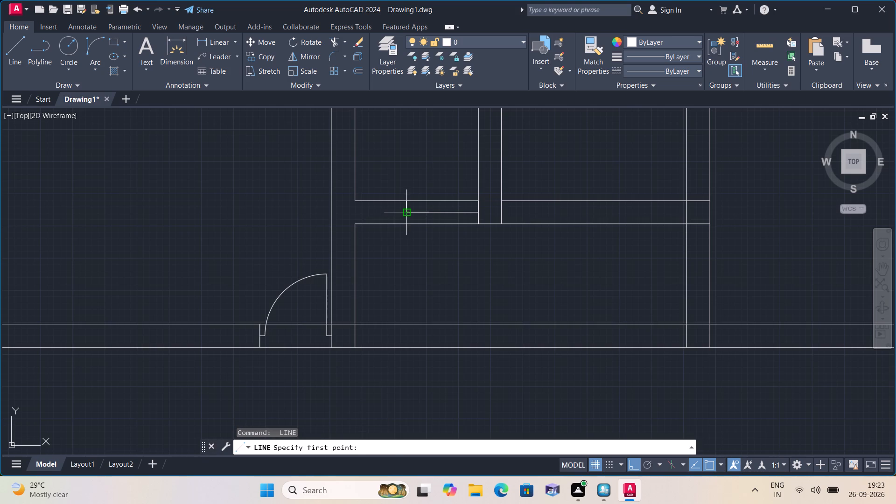
pyautogui.click(406, 213)
pyautogui.click(407, 224)
pyautogui.press('space')
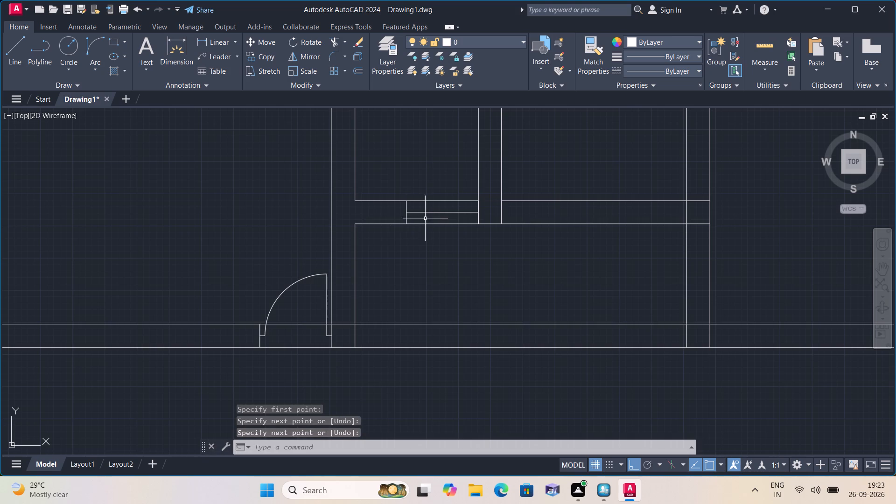
# Delete the 2' middle segment of this opening and the short vertical line across the wall at its right end.
pyautogui.click(437, 212)
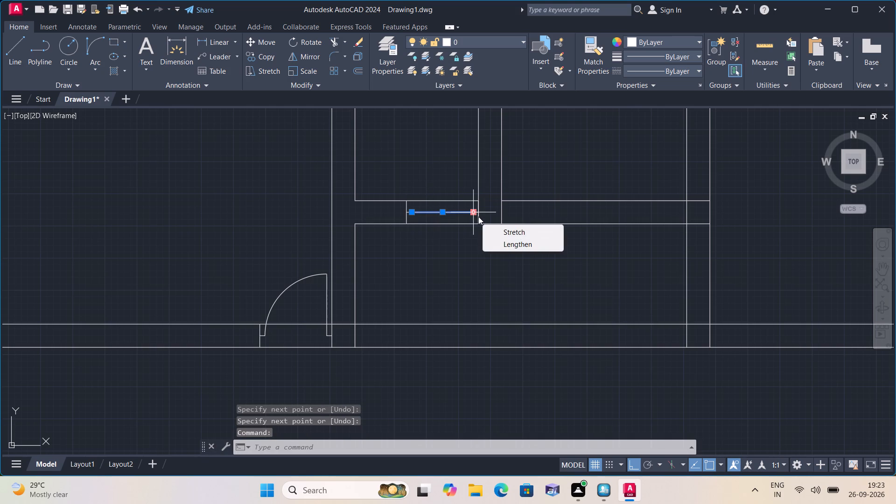
pyautogui.click(478, 216)
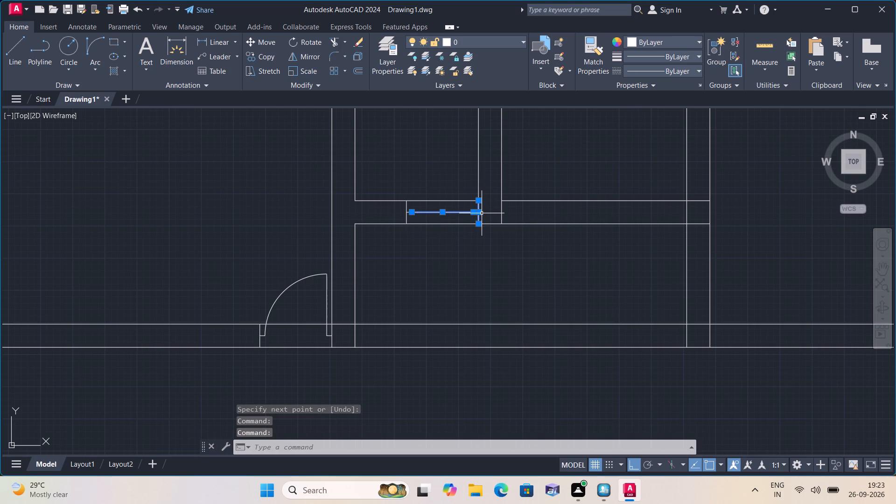
pyautogui.press('Delete')
# Draw a 2' vertical door leaf line upward from the free end of the opening's right 2" stub.
pyautogui.write('l')
pyautogui.press('space')
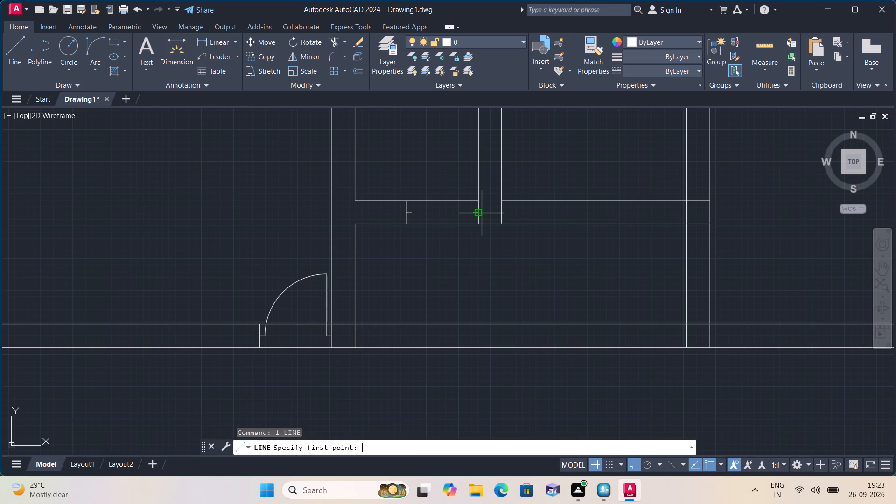
pyautogui.scroll(2, 462, 217)
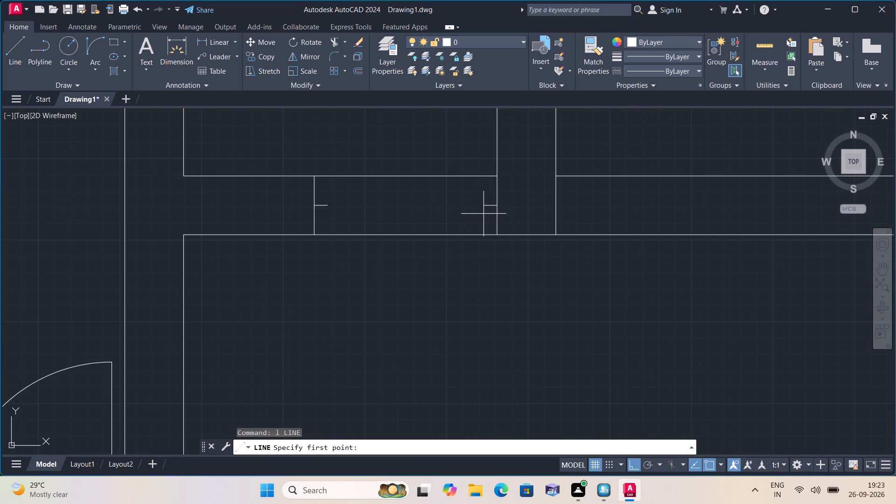
pyautogui.click(484, 206)
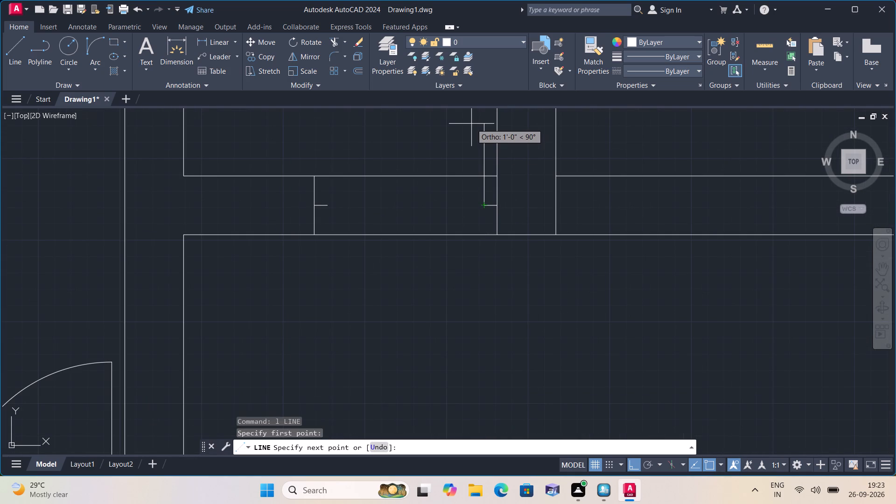
pyautogui.write("2'")
pyautogui.press('space')
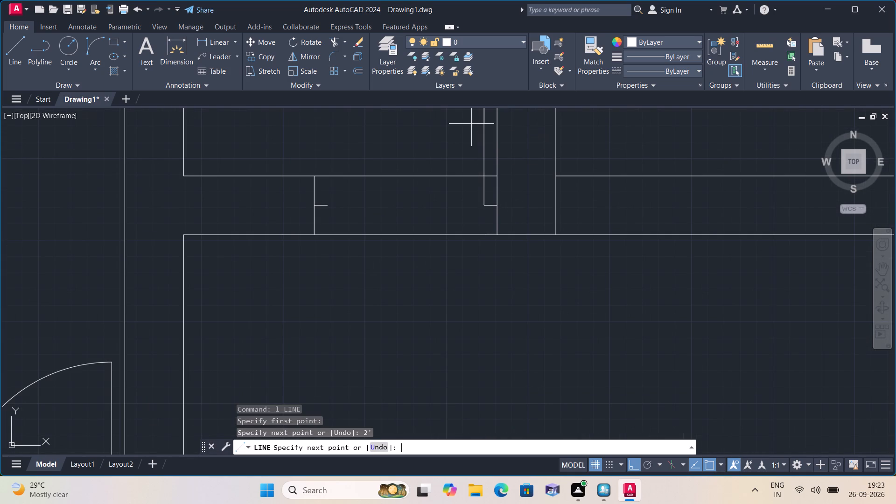
pyautogui.press('Escape')
# Draw a quarter-circle door swing with a Start, End, Direction arc from the leaf's top to the left 2" stub's end, starting horizontally leftward.
pyautogui.scroll(-2, 471, 124)
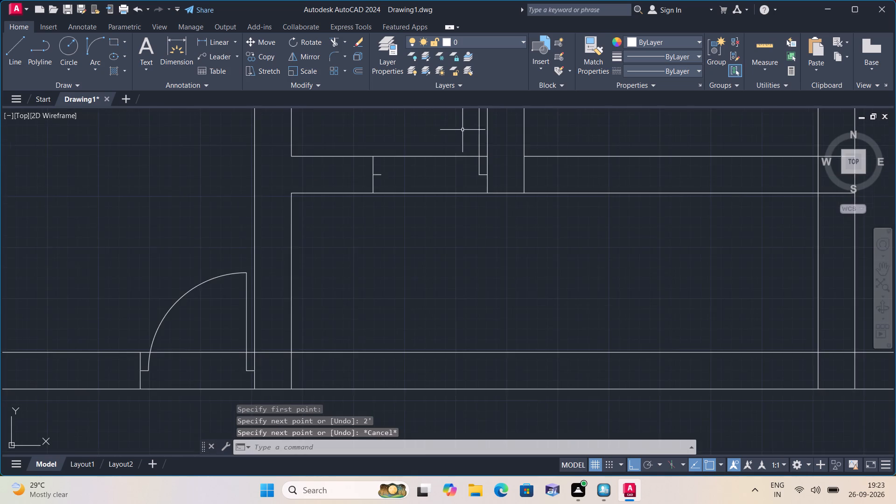
pyautogui.moveTo(448, 149); pyautogui.dragTo(432, 183, button='middle')
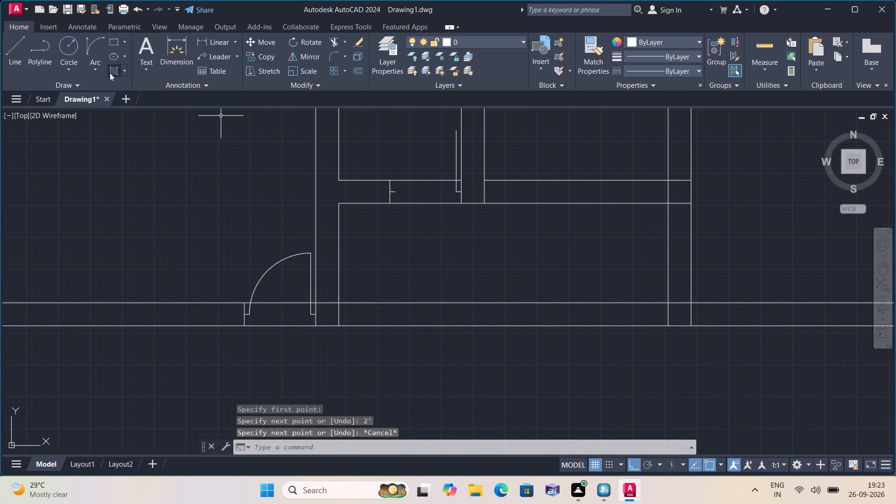
pyautogui.click(98, 66)
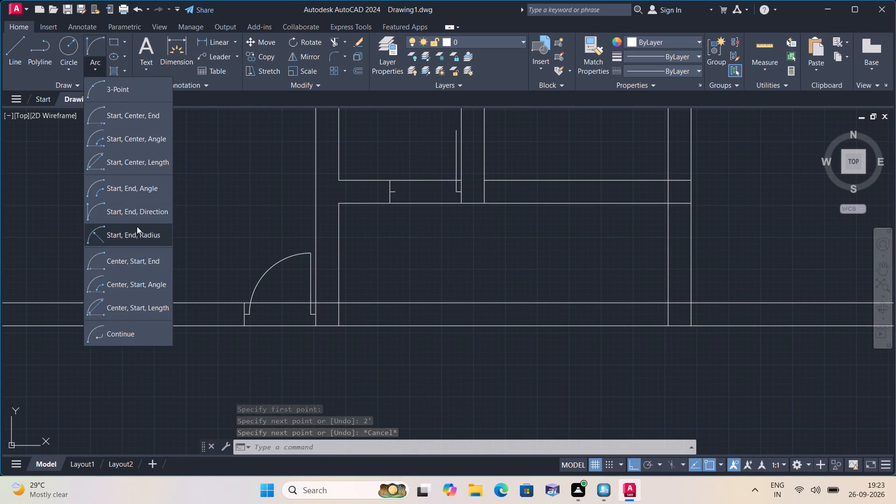
pyautogui.click(150, 209)
pyautogui.scroll(-1, 354, 197)
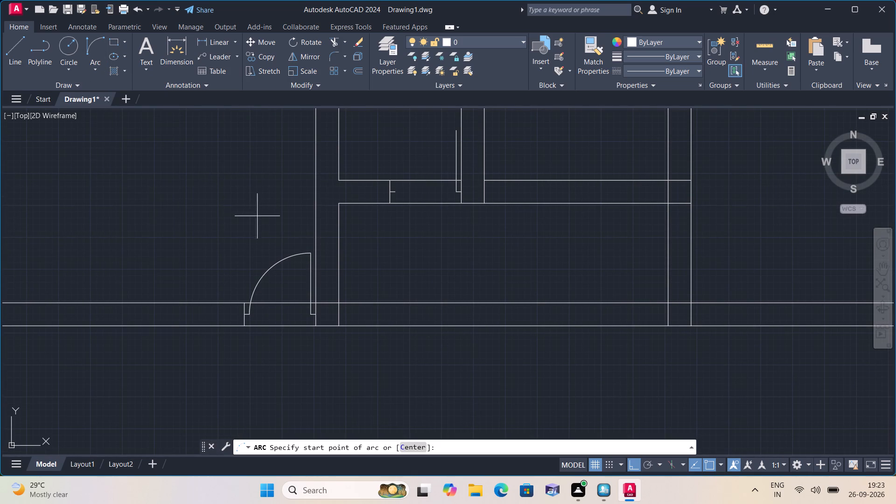
pyautogui.scroll(2, 403, 159)
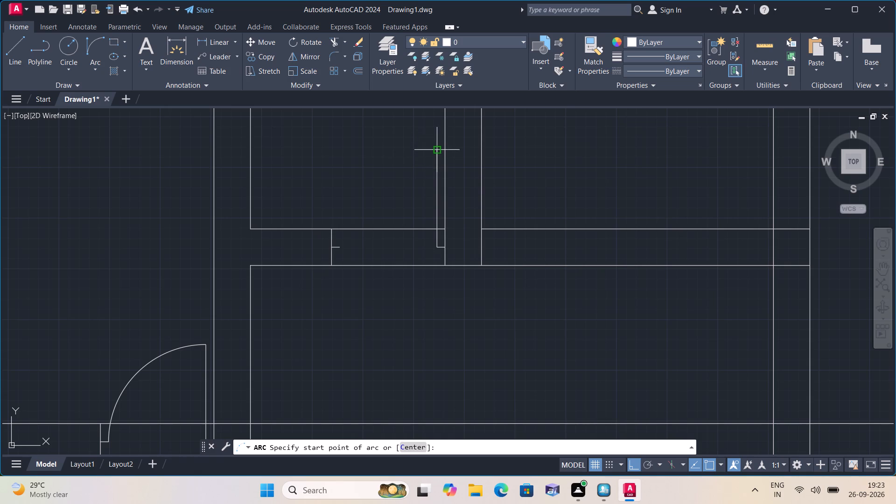
pyautogui.click(434, 150)
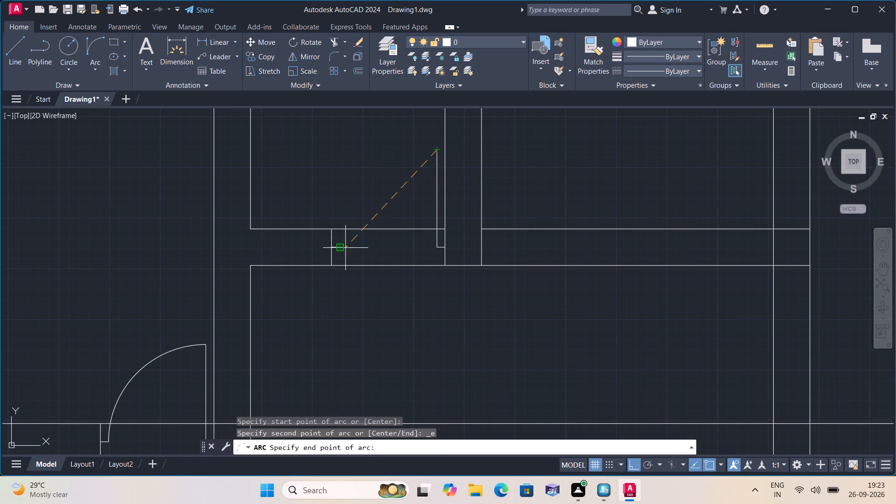
pyautogui.click(343, 247)
pyautogui.click(334, 196)
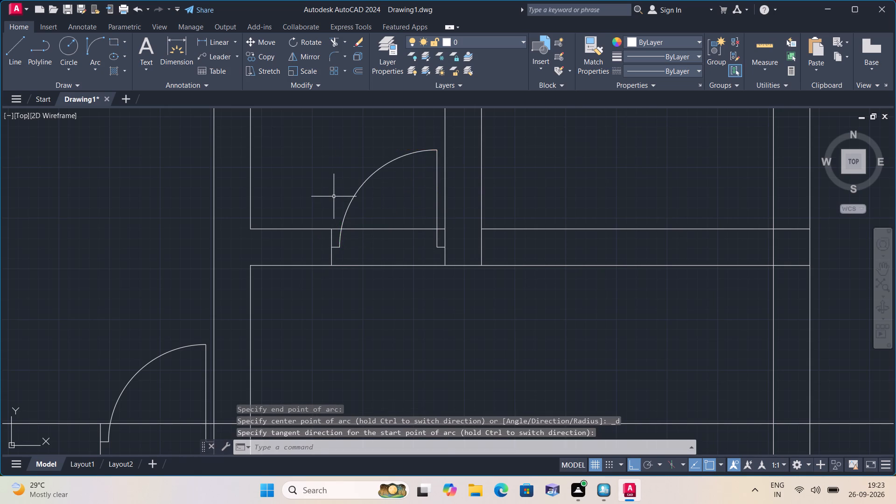
# Draw a short vertical line across the thickness of the same horizontal wall, in line with the middle interior wall's right face.
pyautogui.scroll(-1, 334, 197)
pyautogui.press('l')
pyautogui.press('space')
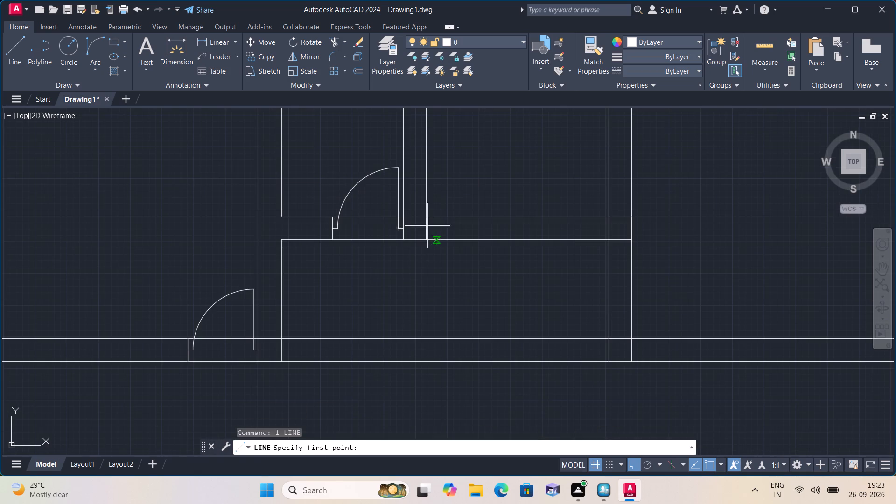
pyautogui.click(421, 216)
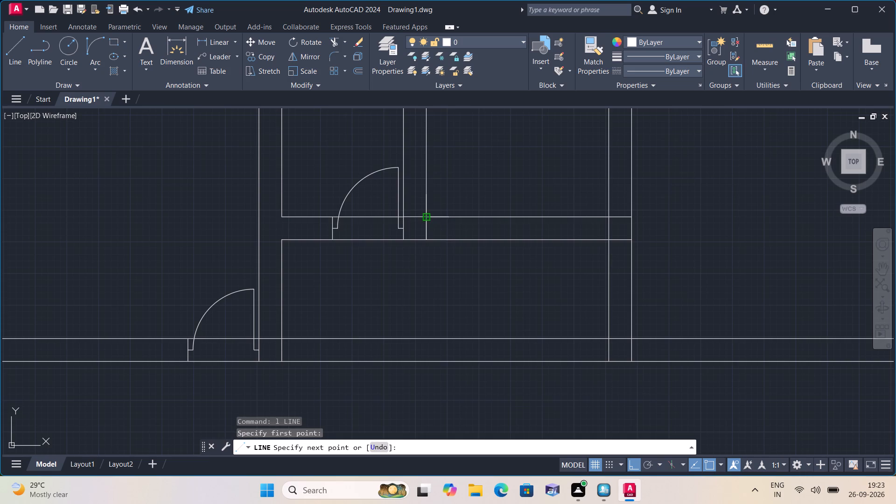
pyautogui.scroll(1, 429, 213)
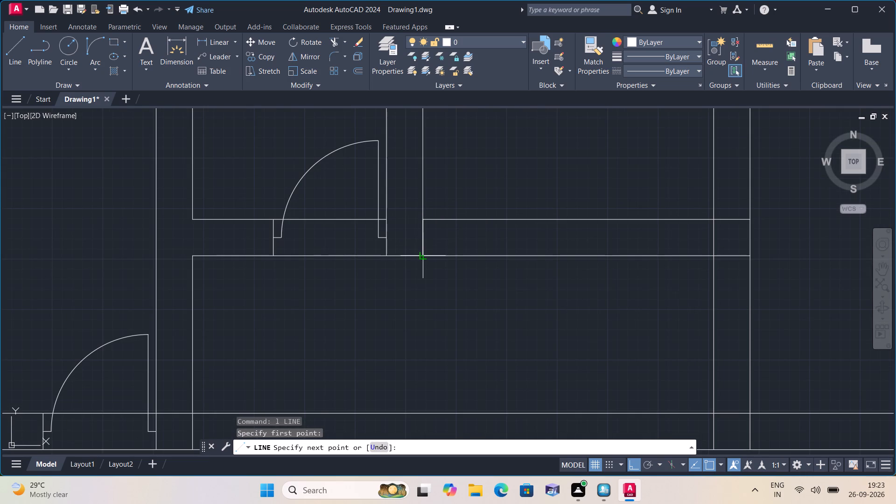
pyautogui.click(420, 257)
pyautogui.press('space')
# Draw connected horizontal line segments of 2", 2' and 2" rightward from the midpoint of the short vertical line across the wall.
pyautogui.press('space')
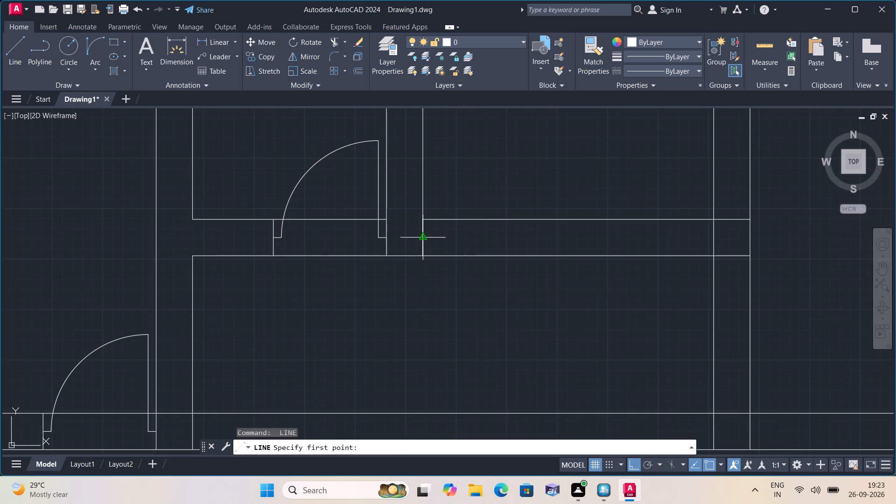
pyautogui.click(425, 237)
pyautogui.press('2')
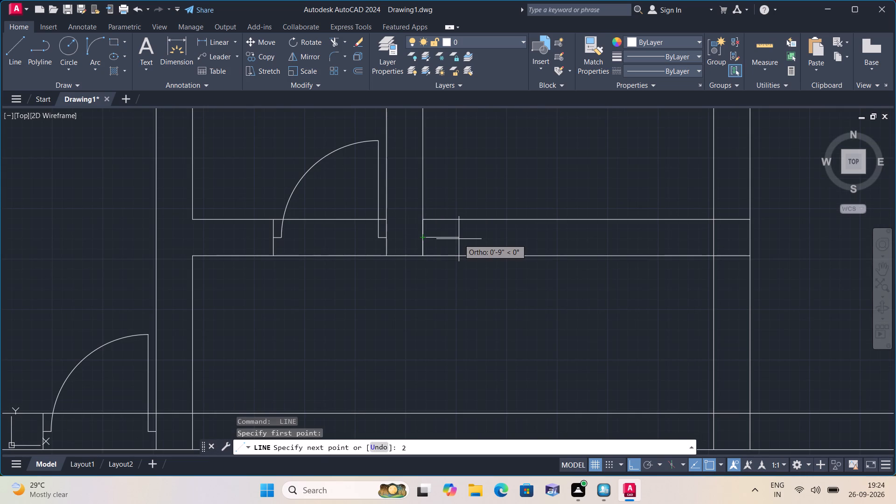
pyautogui.press("'")
pyautogui.press('BackSpace')
pyautogui.hotkey('shift', '"')
pyautogui.press('space')
pyautogui.press('2')
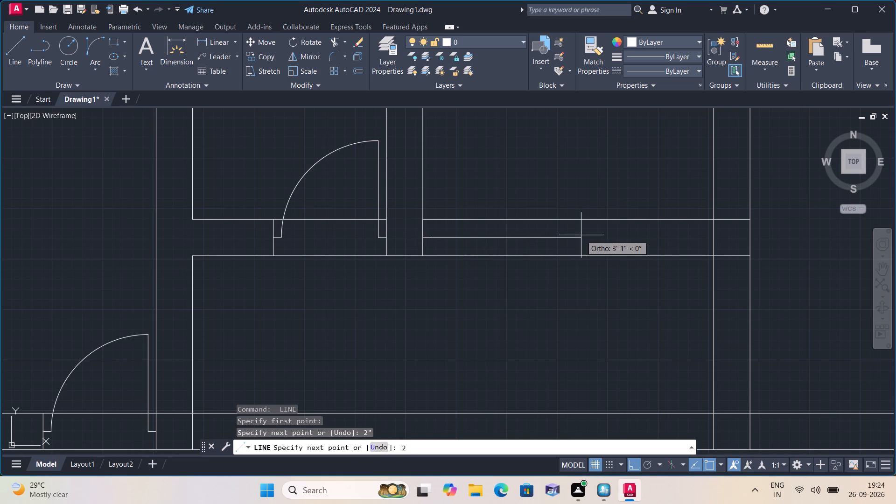
pyautogui.press("'")
pyautogui.press('space')
pyautogui.write('2"')
pyautogui.press('space')
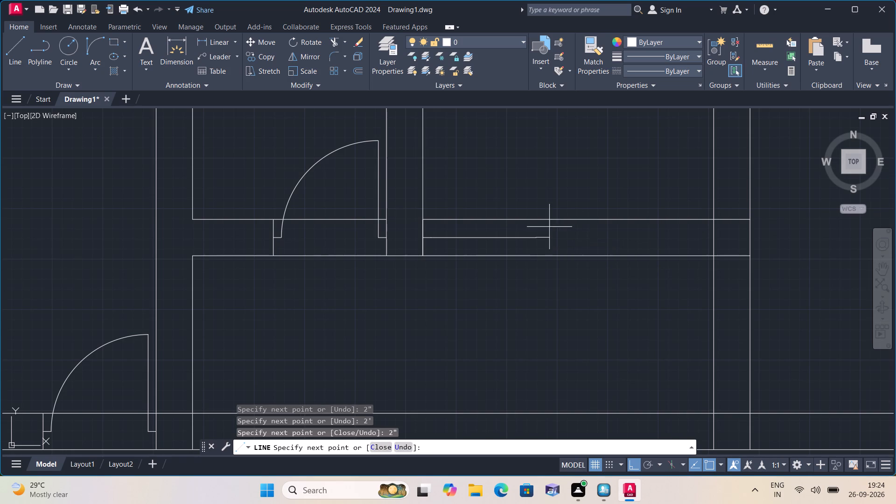
# Draw vertical lines from the last 2" segment's right end up to the wall's upper face and down to its lower face.
pyautogui.click(534, 217)
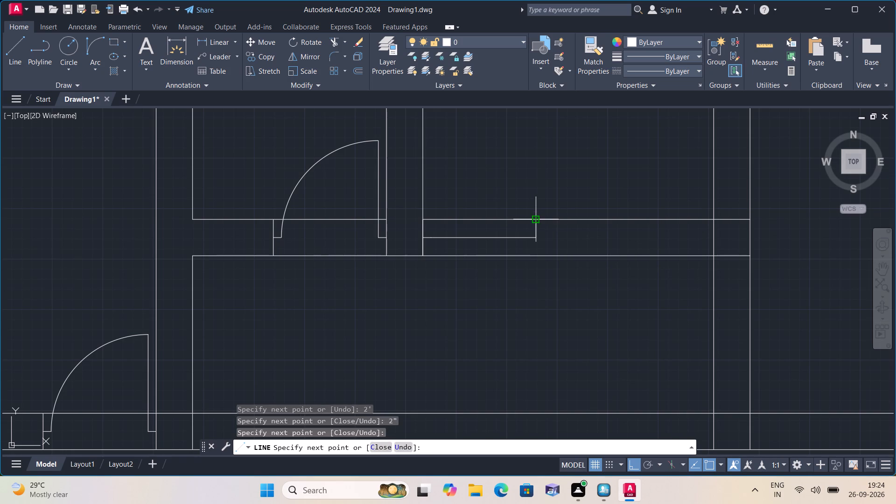
pyautogui.press('space')
pyautogui.press('space')
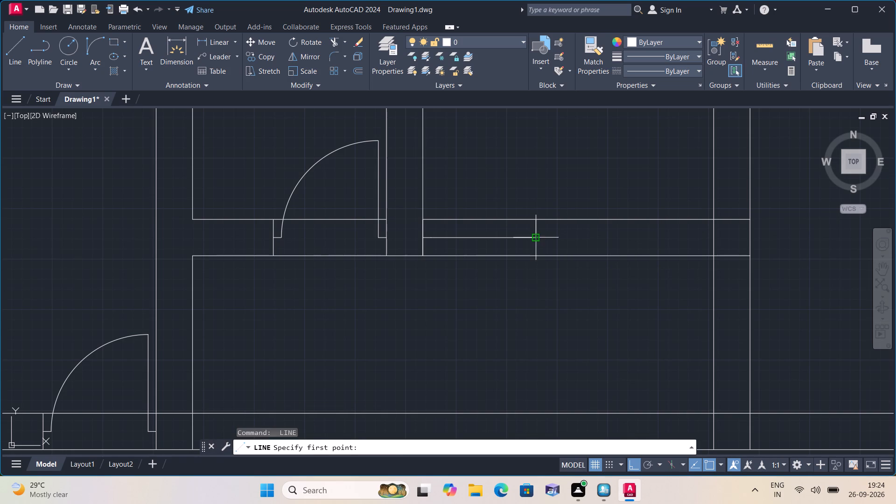
pyautogui.click(536, 241)
pyautogui.click(535, 257)
pyautogui.press('space')
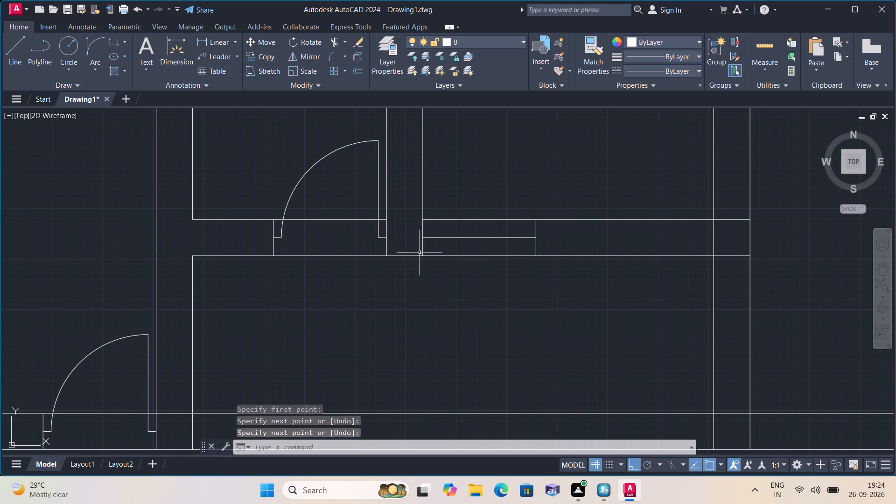
# Delete the 2' middle segment of this opening and the short vertical line across the wall at its left end.
pyautogui.click(423, 246)
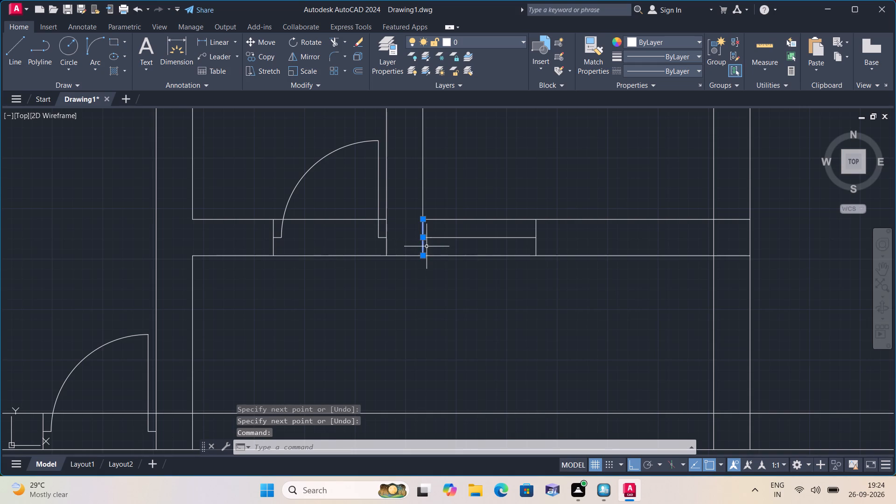
pyautogui.click(441, 237)
pyautogui.press('Delete')
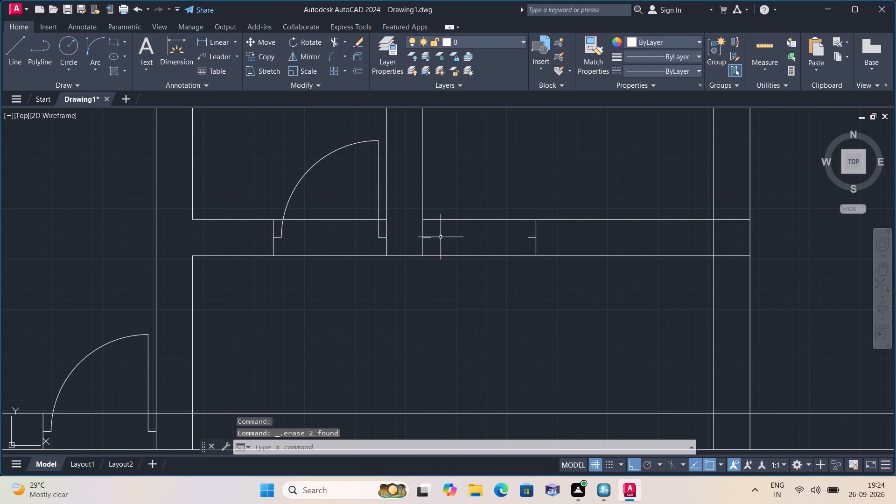
# Draw a 2' vertical door leaf line upward from the free end of this opening's left 2" stub.
pyautogui.click(387, 224)
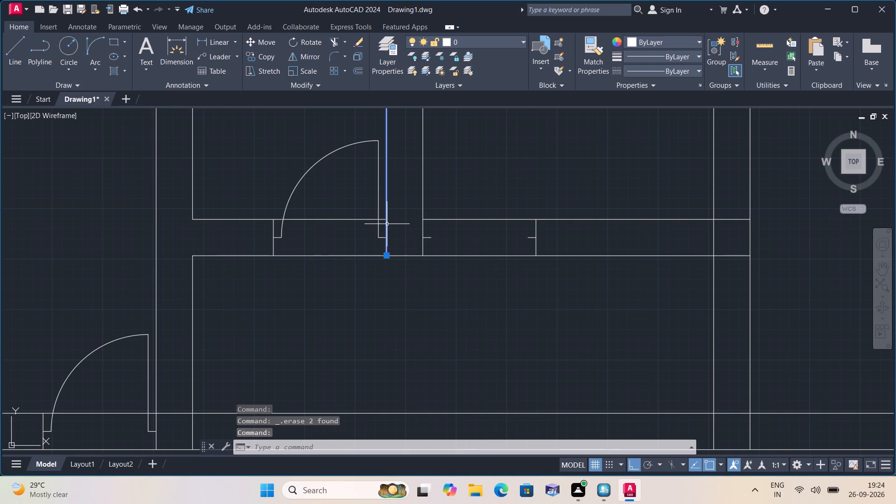
pyautogui.press('Escape')
pyautogui.write('l')
pyautogui.press('space')
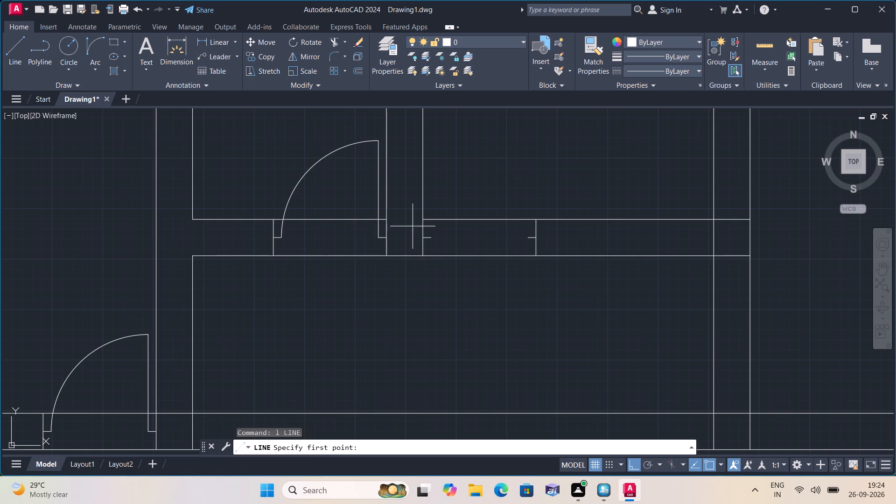
pyautogui.click(431, 238)
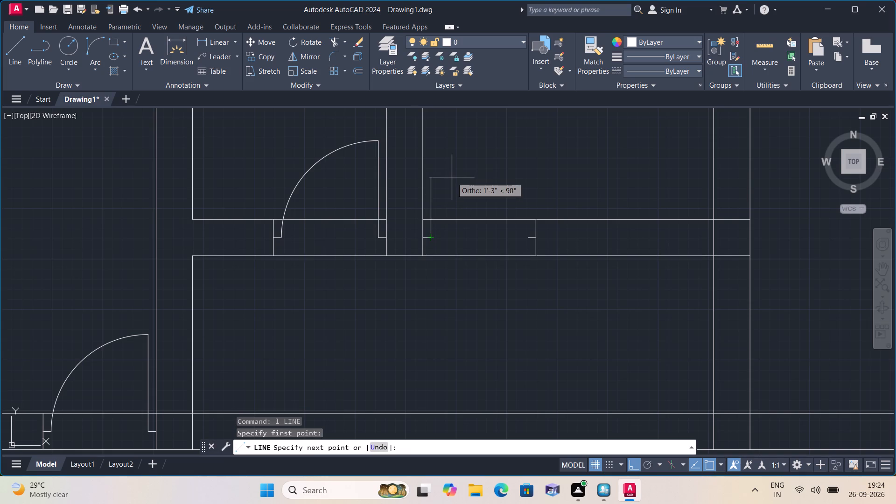
pyautogui.write("2'")
pyautogui.press('space')
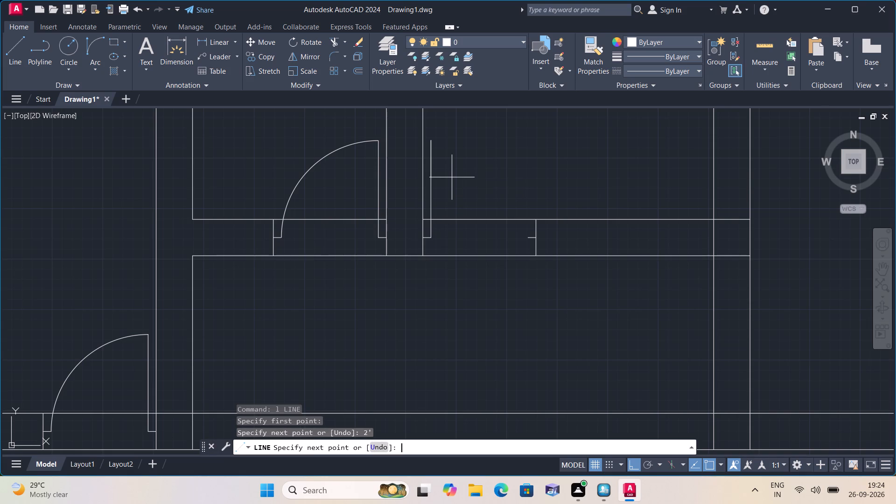
pyautogui.press('Escape')
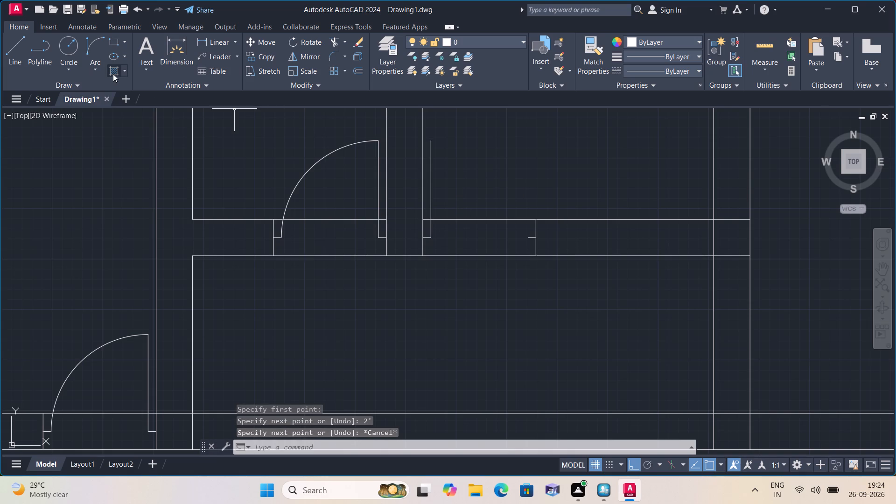
# Draw a quarter-circle door swing with a Start, End, Direction arc from the leaf's top to the right 2" stub's end, starting horizontally rightward.
pyautogui.click(96, 68)
pyautogui.moveTo(118, 211); pyautogui.dragTo(124, 210)
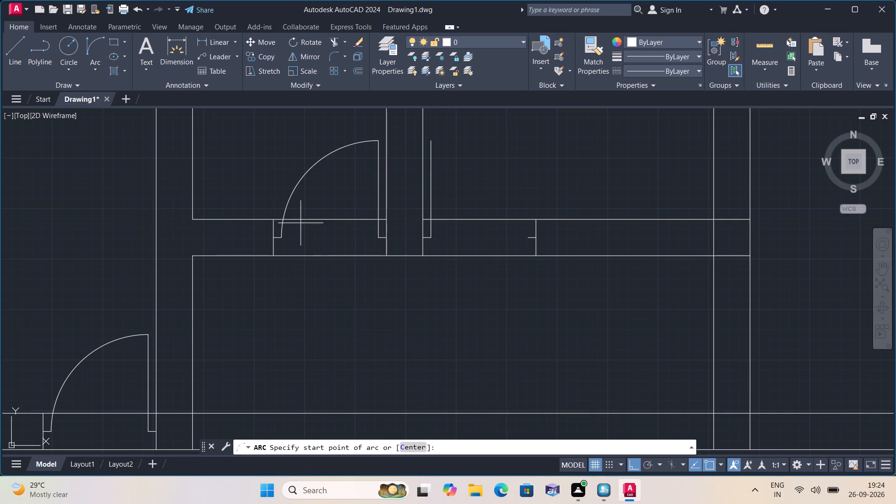
pyautogui.click(431, 140)
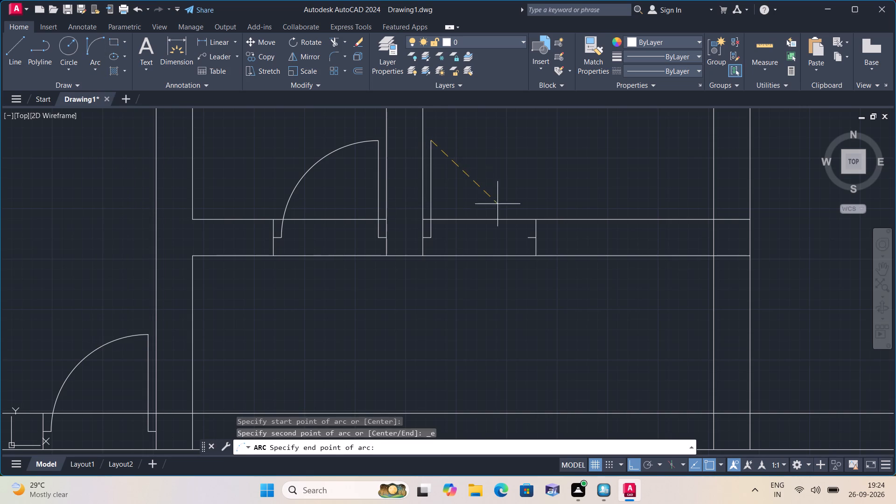
pyautogui.click(528, 239)
pyautogui.click(524, 181)
# Draw a short horizontal line across the right vertical wall, in line with the horizontal wall's lower face.
pyautogui.scroll(-1, 524, 181)
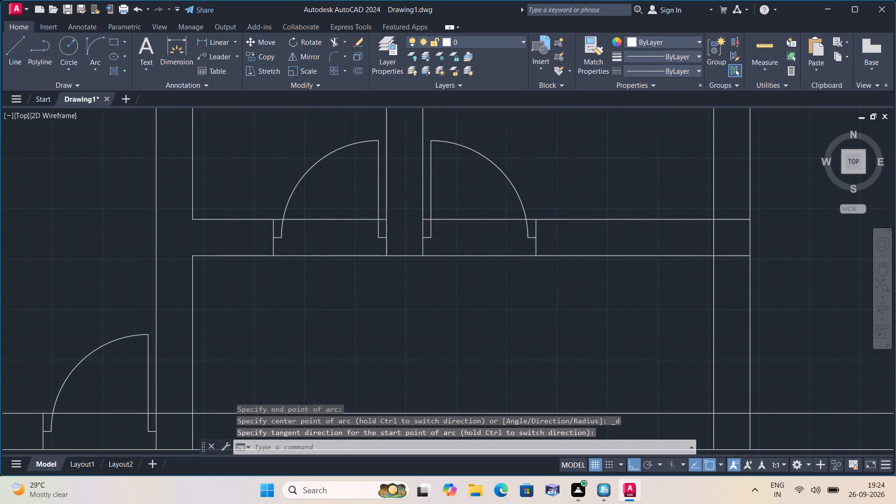
pyautogui.moveTo(535, 219); pyautogui.dragTo(451, 184, button='middle')
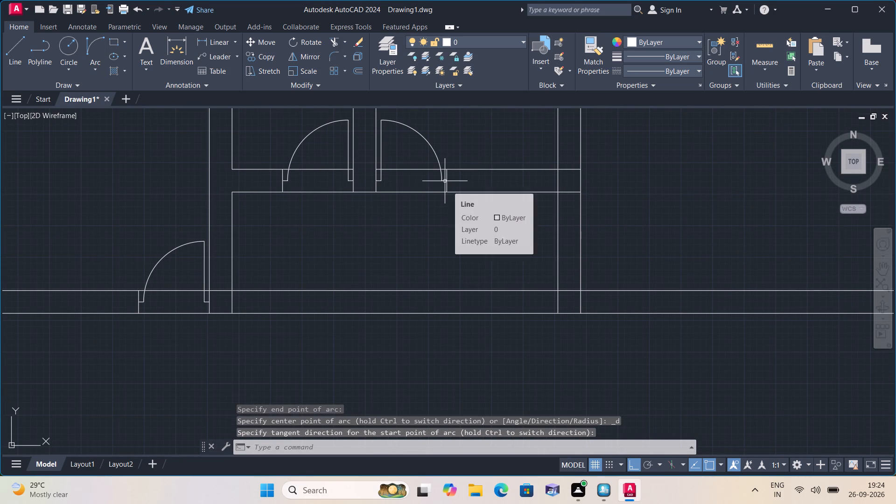
pyautogui.write('l')
pyautogui.press('space')
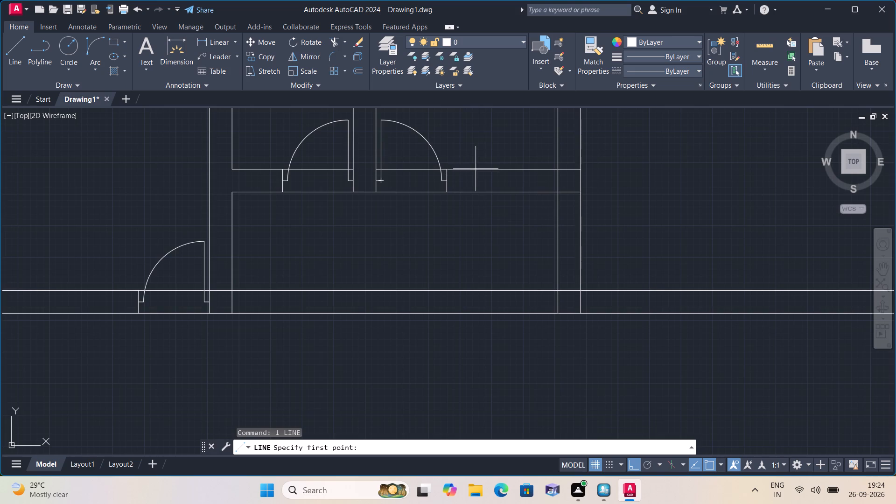
pyautogui.scroll(1, 593, 179)
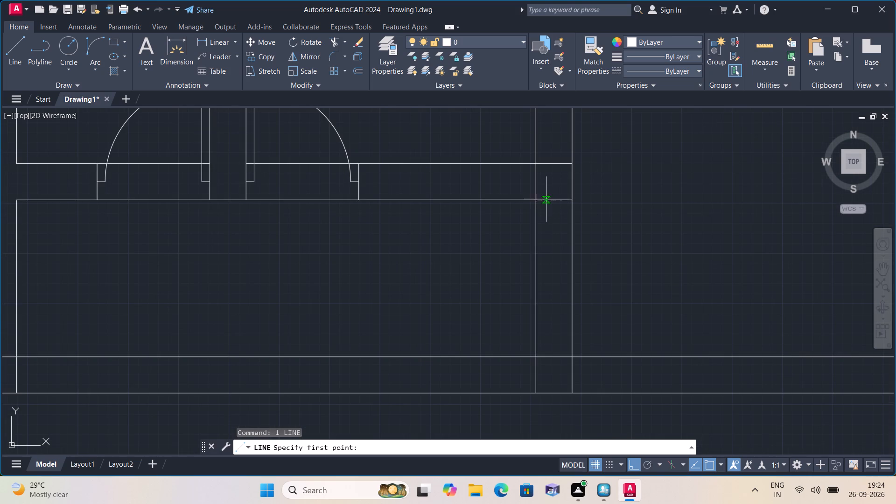
pyautogui.click(535, 201)
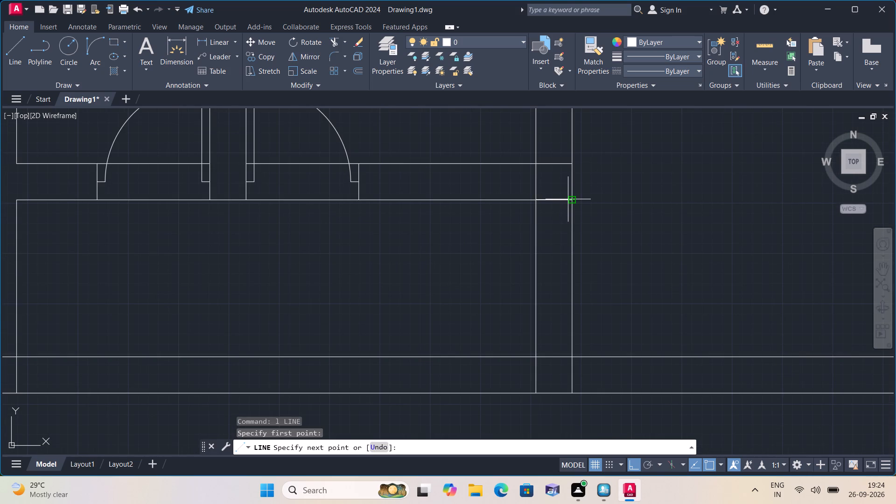
pyautogui.click(573, 199)
pyautogui.press('space')
# From this short line's midpoint, draw a 2" line downward and continue it straight to the bottom wall's upper face.
pyautogui.press('space')
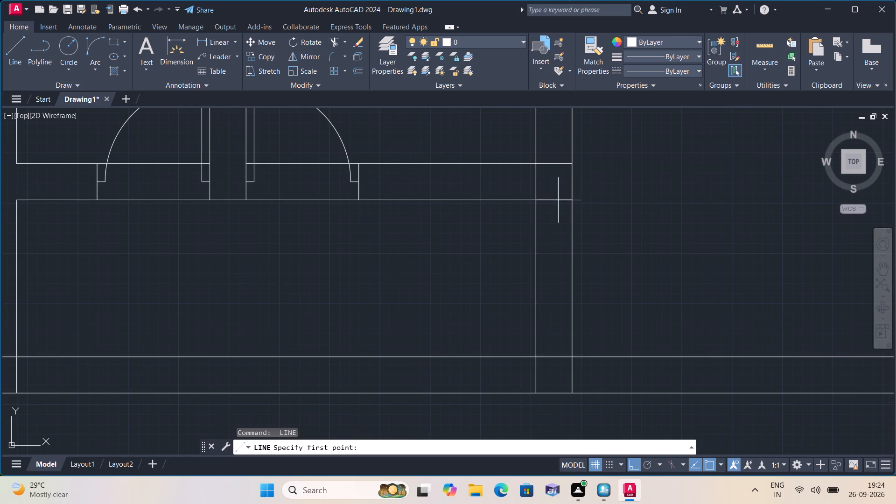
pyautogui.click(556, 199)
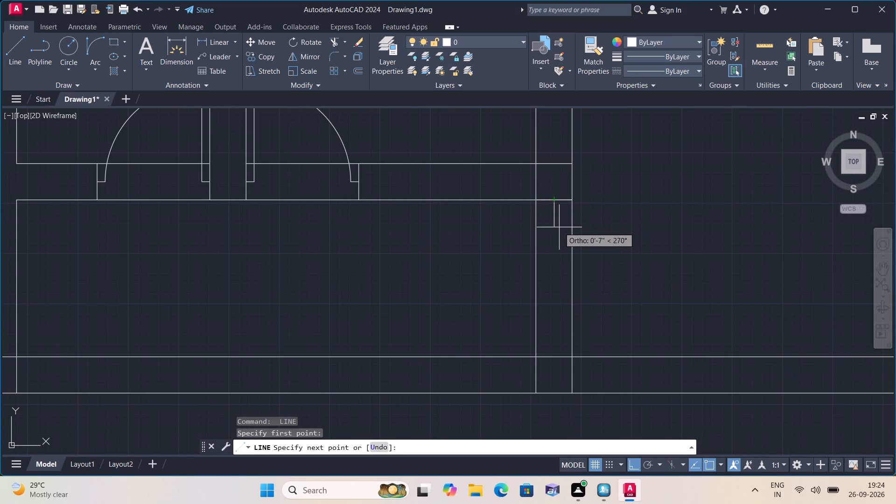
pyautogui.write('2"')
pyautogui.press('space')
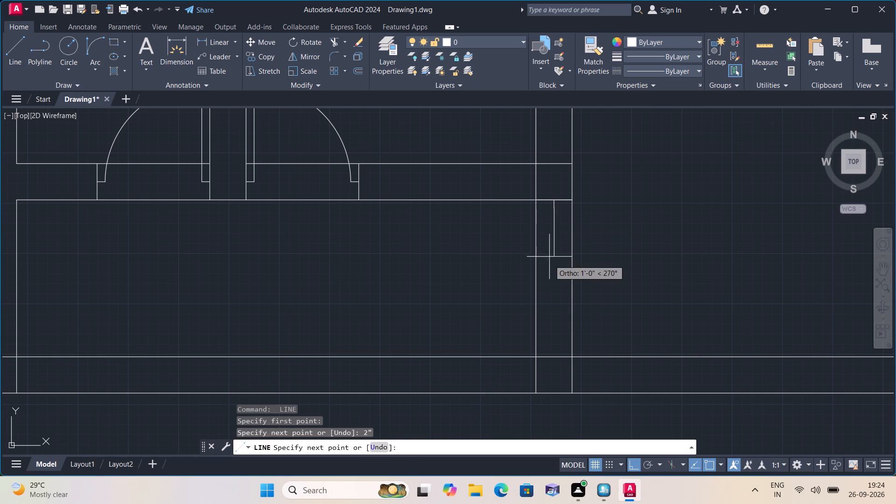
pyautogui.click(554, 358)
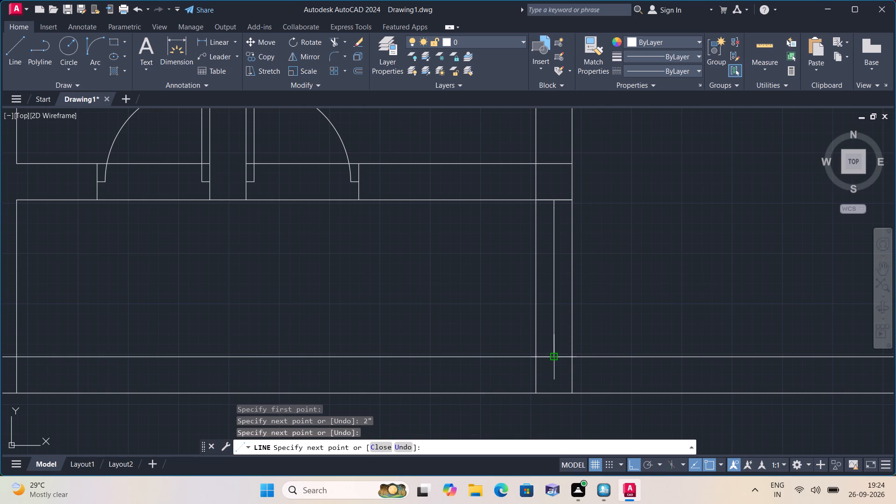
pyautogui.press('space')
# Draw a 2" line upward from the lower end of this vertical centre line, at the bottom wall's upper face.
pyautogui.press('space')
pyautogui.click(554, 357)
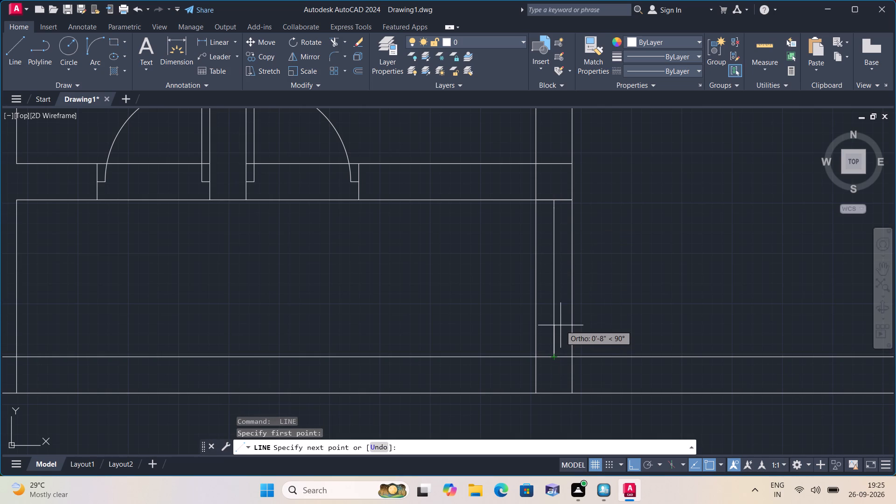
pyautogui.write('2"')
pyautogui.press('space')
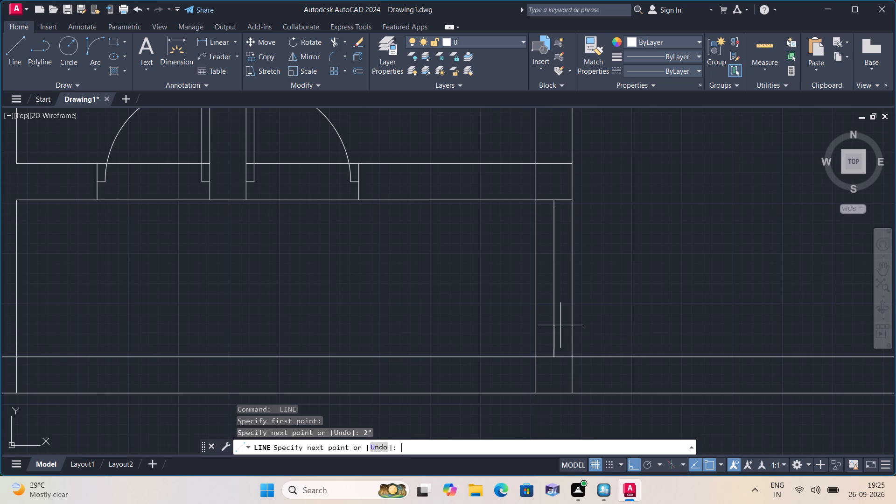
pyautogui.press('Escape')
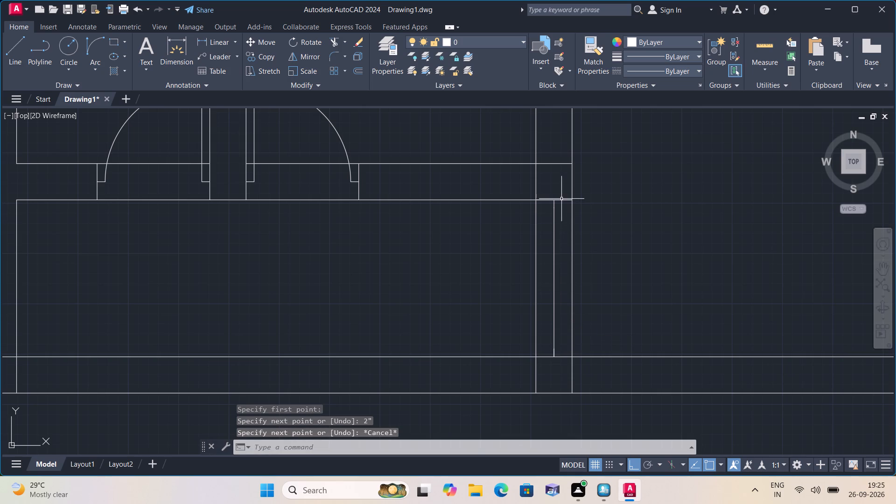
# Delete the short horizontal line across the right wall and the long centre segment, keeping the 2" stubs at both ends.
pyautogui.click(560, 199)
pyautogui.press('Delete')
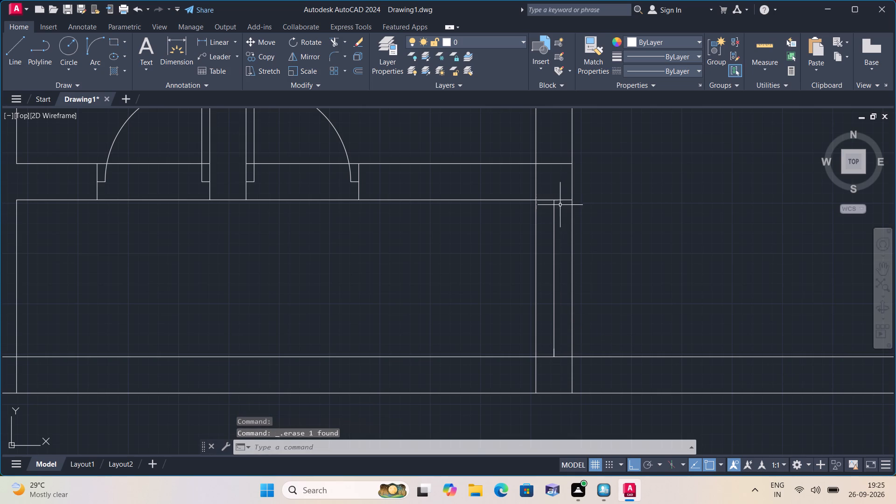
pyautogui.click(553, 235)
pyautogui.press('Delete')
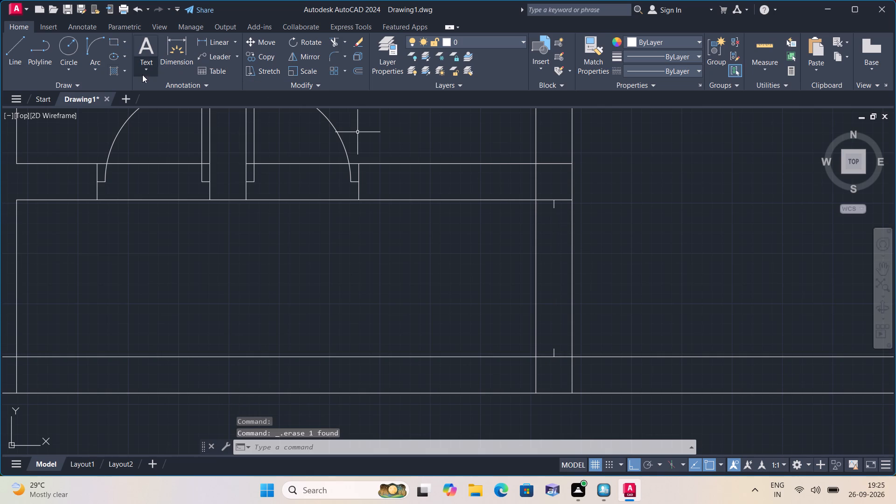
# Measure the distance between the facing ends of the two 2" stubs in the right wall using a linear dimension.
pyautogui.click(237, 43)
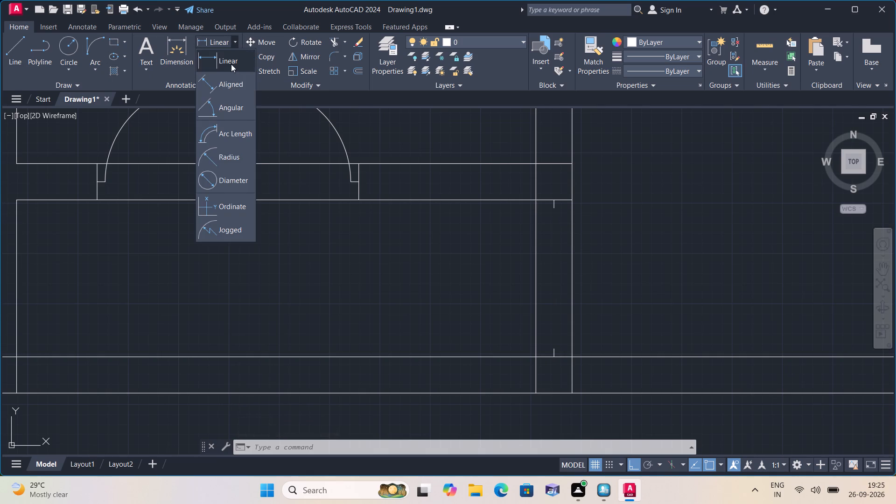
pyautogui.click(229, 58)
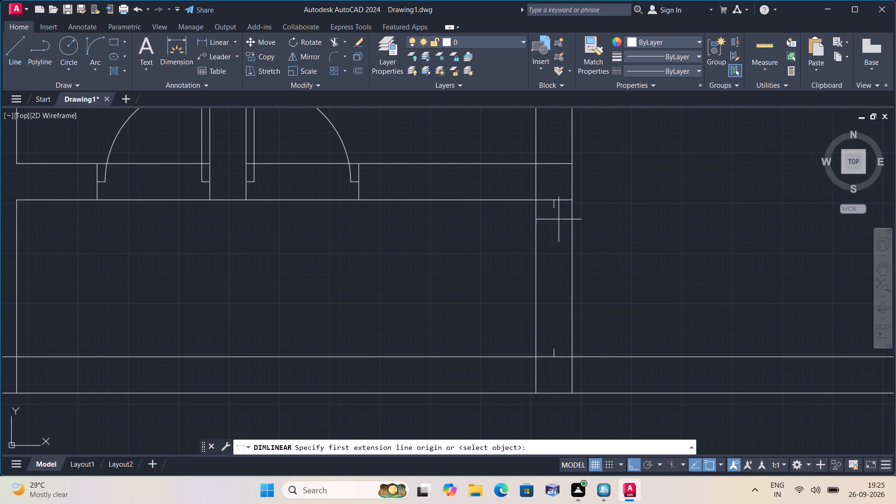
pyautogui.click(553, 209)
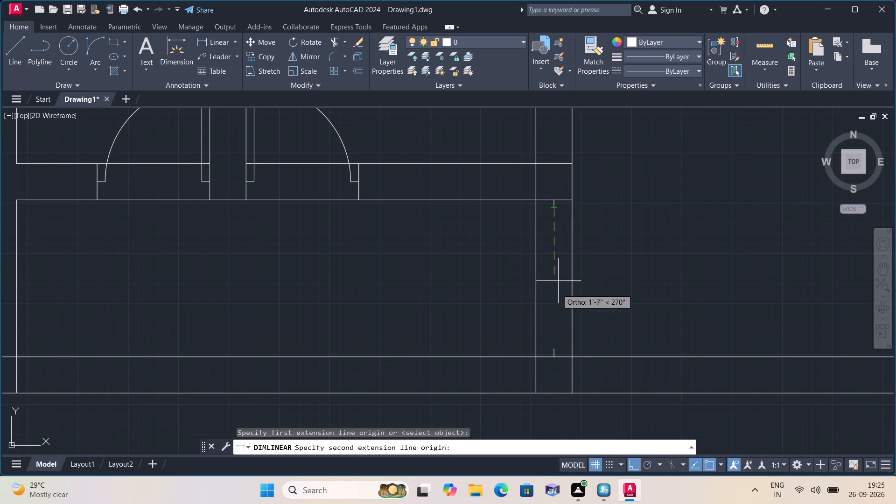
pyautogui.click(554, 345)
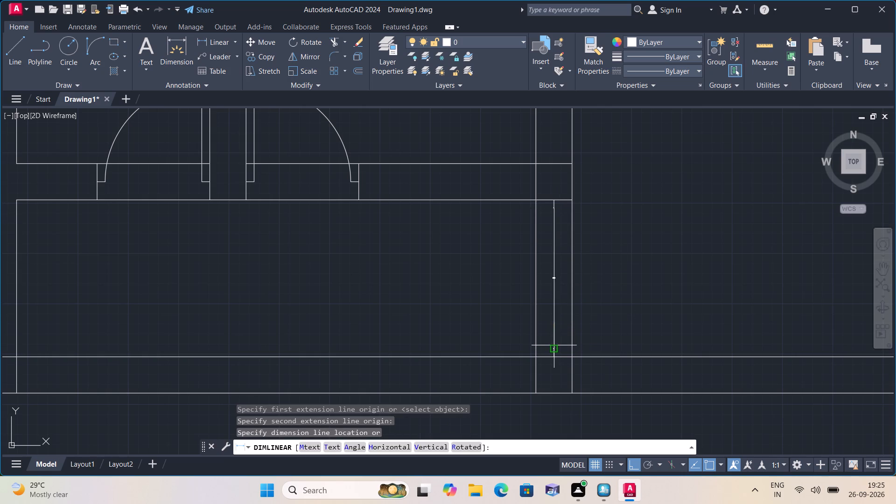
pyautogui.scroll(4, 565, 276)
pyautogui.scroll(-3, 565, 276)
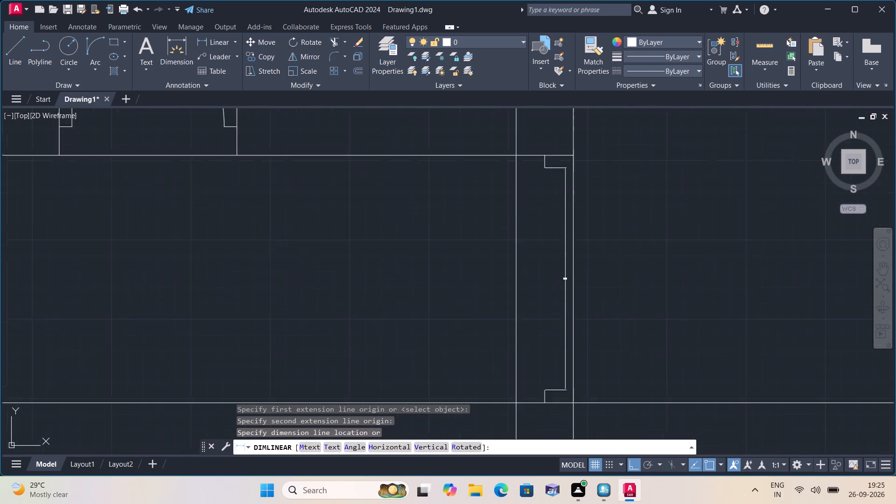
pyautogui.scroll(-3, 565, 276)
pyautogui.press('Escape')
# Draw a 2'11" horizontal door leaf line rightward from the upper end of the lower stub in the right wall.
pyautogui.press('l')
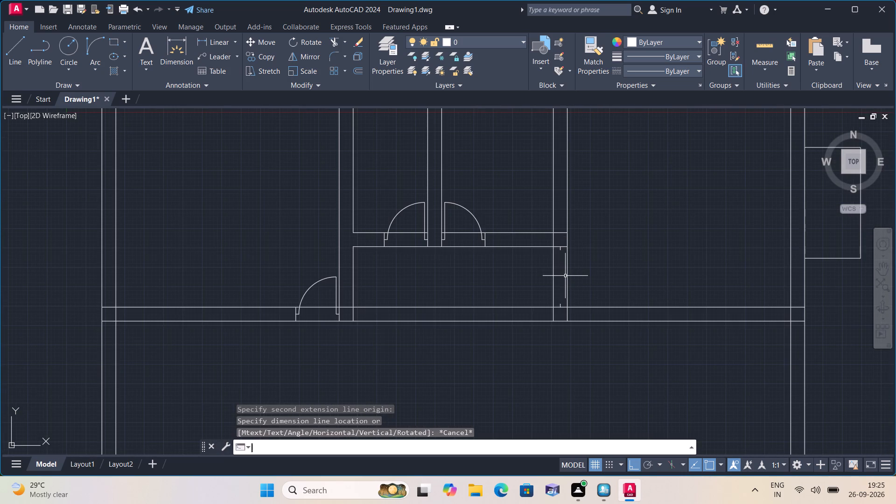
pyautogui.press('space')
pyautogui.click(560, 301)
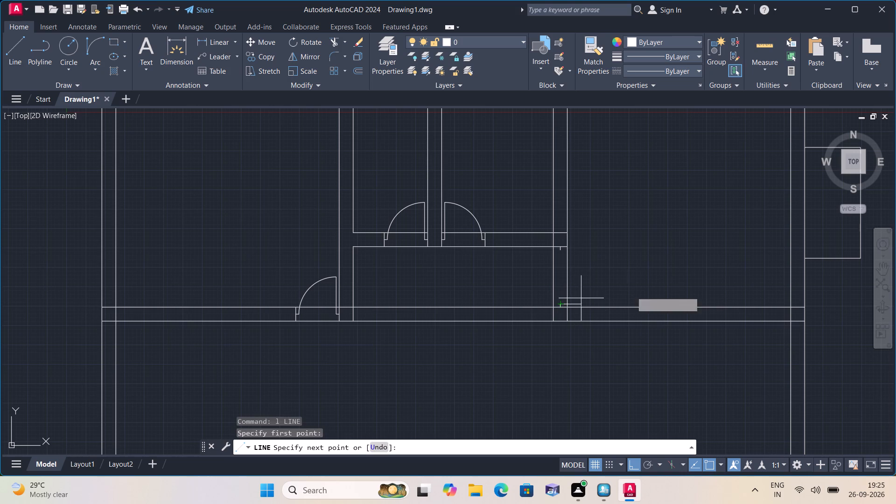
pyautogui.write("2'4")
pyautogui.press('BackSpace')
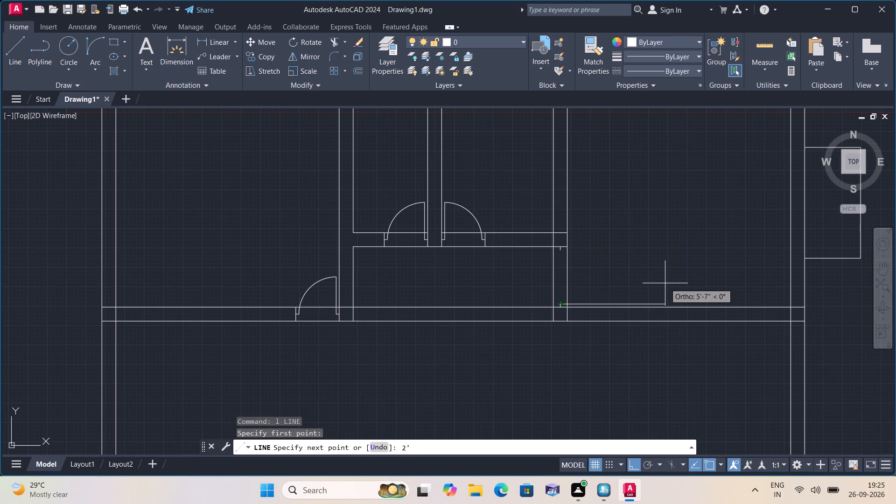
pyautogui.write('11"')
pyautogui.press('space')
pyautogui.press('Escape')
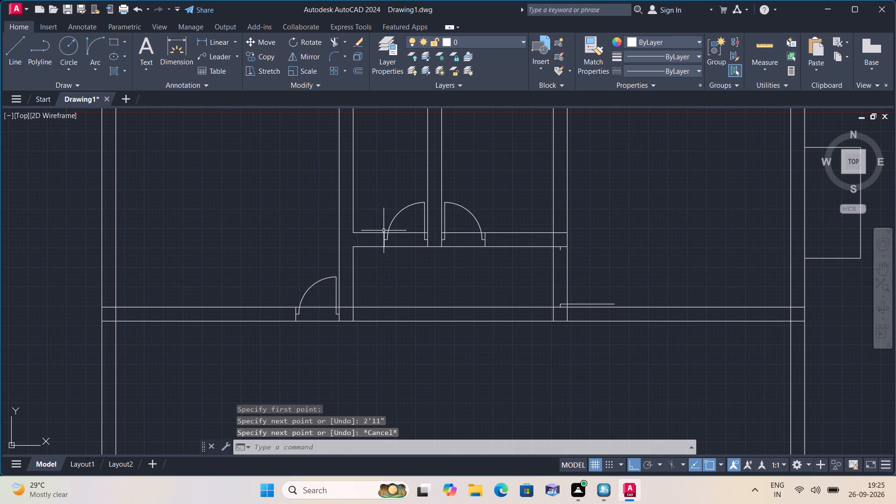
# Draw the door swing arc from the leaf's outer end to the lower end of the upper stub, using Start, End, Direction.
pyautogui.click(97, 70)
pyautogui.click(152, 211)
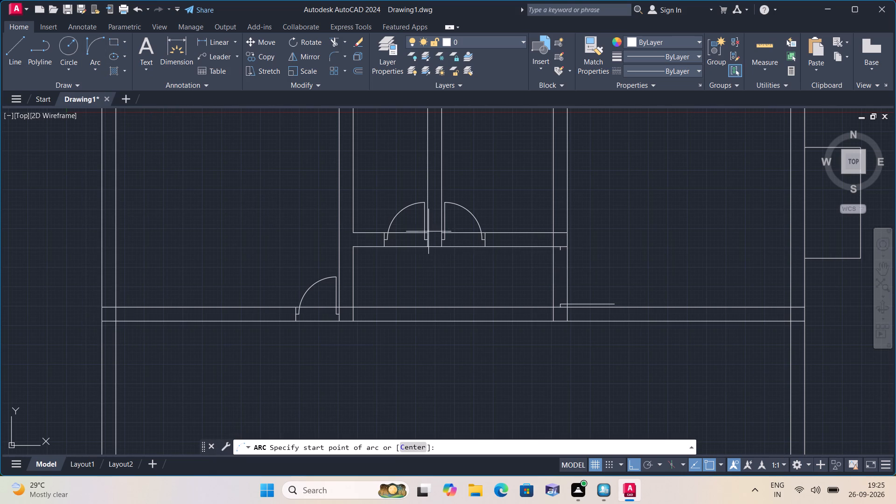
pyautogui.click(616, 303)
pyautogui.scroll(2, 558, 250)
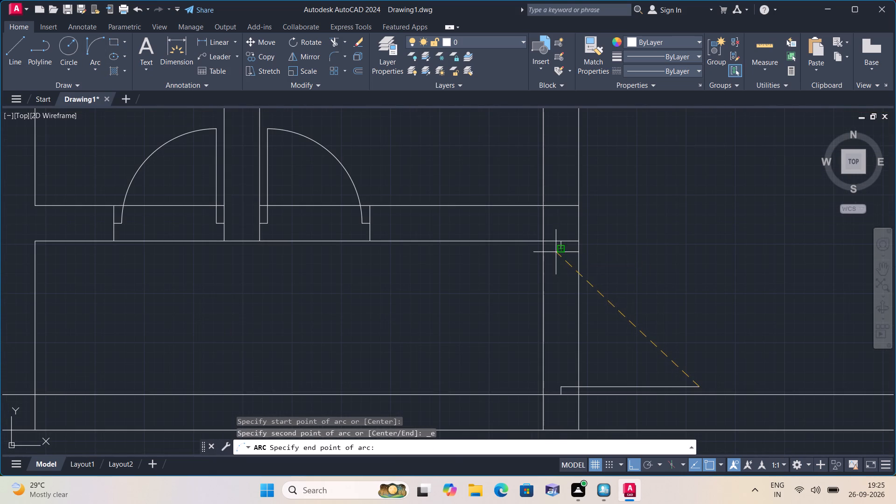
pyautogui.scroll(3, 557, 252)
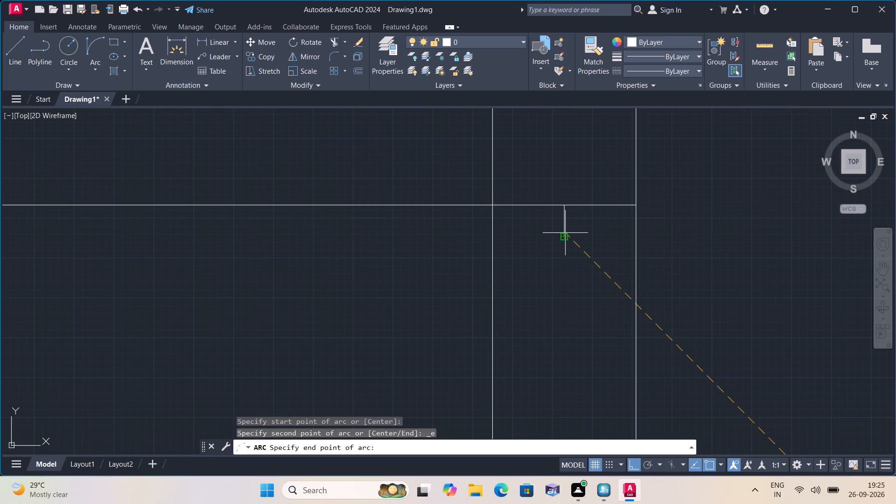
pyautogui.click(565, 238)
pyautogui.click(684, 224)
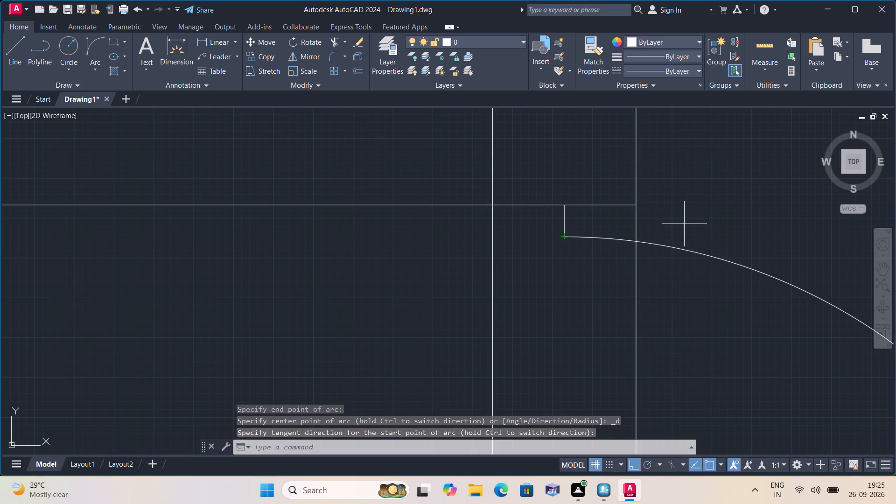
# Trim the bottom wall's lines across the leftmost door opening, including the bits beside leaf and jamb and the segment crossing the adjoining vertical wall.
pyautogui.scroll(-4, 685, 224)
pyautogui.moveTo(651, 230); pyautogui.dragTo(633, 169, button='middle')
pyautogui.scroll(-1, 635, 174)
pyautogui.press('t')
pyautogui.scroll(-1, 632, 167)
pyautogui.press('r')
pyautogui.scroll(-3, 632, 167)
pyautogui.write('im')
pyautogui.press('space')
pyautogui.scroll(1, 632, 166)
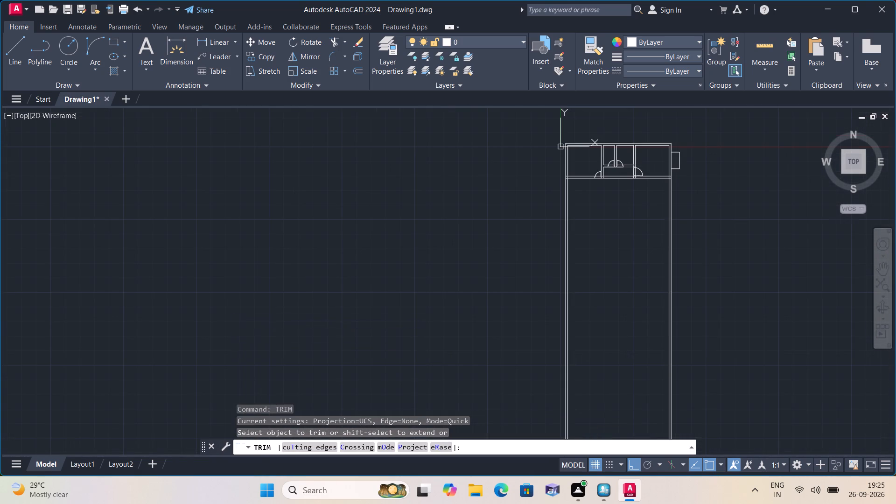
pyautogui.scroll(5, 632, 166)
pyautogui.moveTo(416, 213); pyautogui.dragTo(474, 180, button='middle')
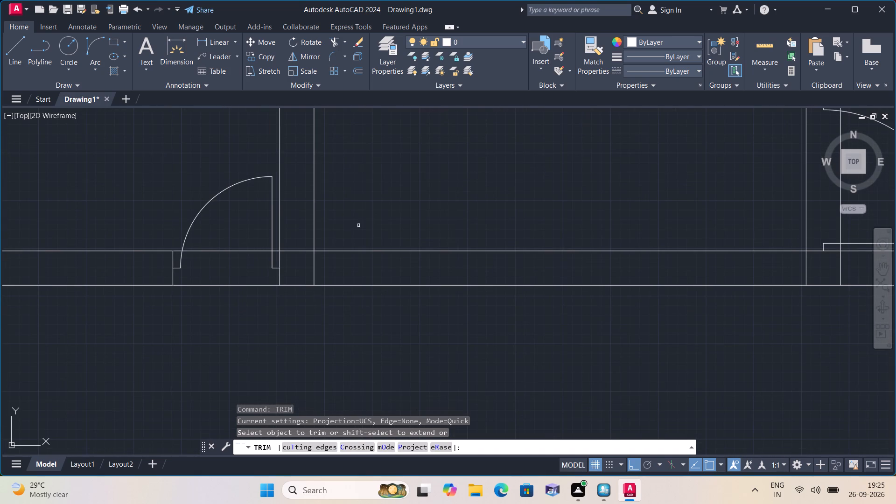
pyautogui.click(216, 246)
pyautogui.click(216, 292)
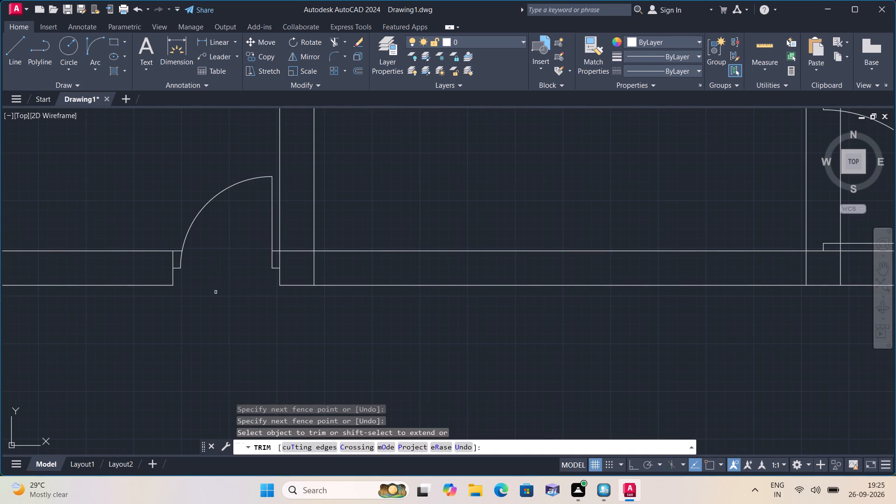
pyautogui.click(178, 249)
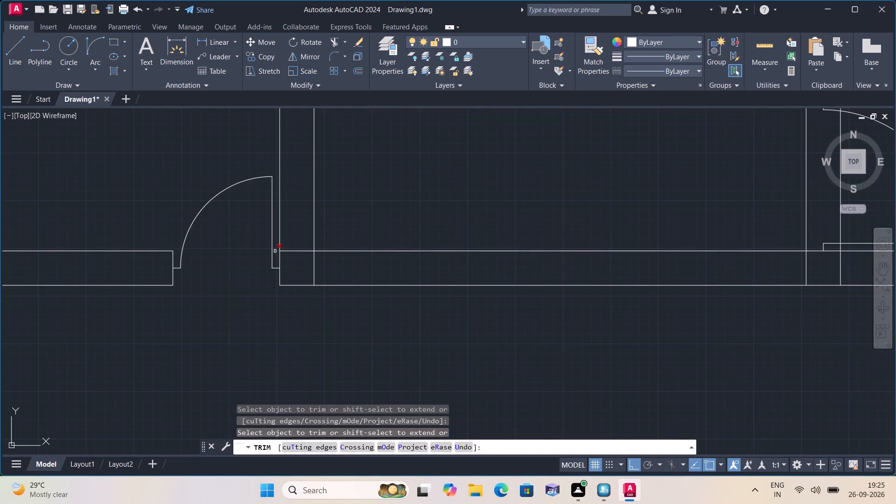
pyautogui.click(275, 251)
pyautogui.click(287, 251)
# Trim the horizontal wall's lines across the left door of the central pair, including the small pieces beside its jamb and leaf.
pyautogui.scroll(-2, 288, 251)
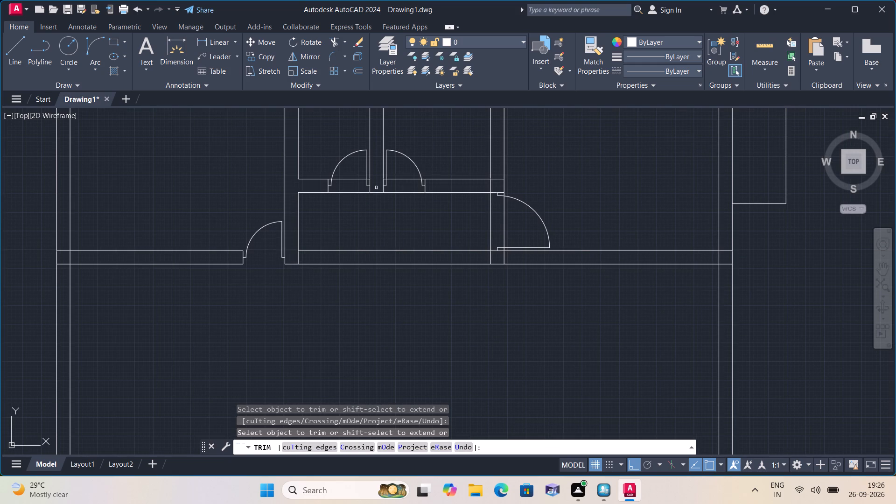
pyautogui.click(351, 176)
pyautogui.click(344, 201)
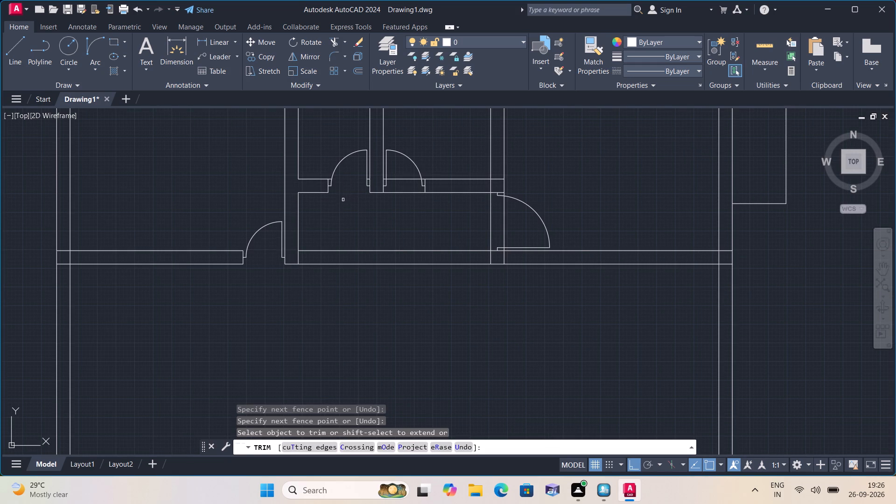
pyautogui.scroll(3, 329, 176)
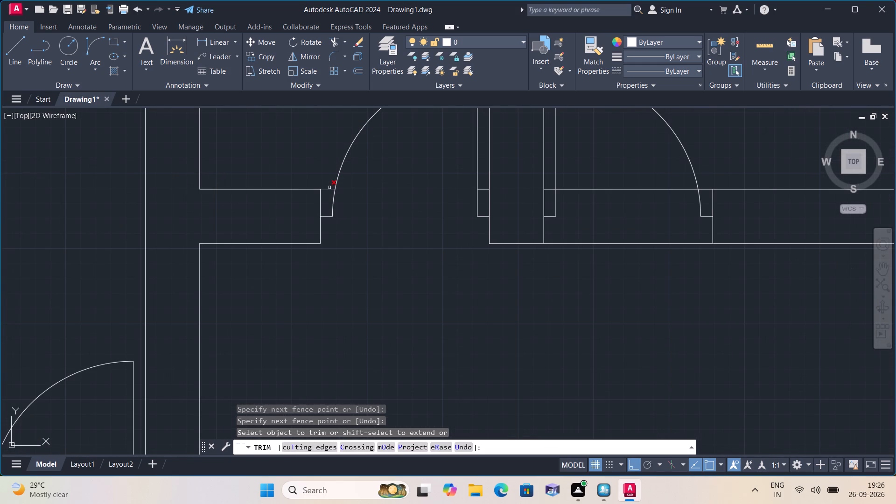
pyautogui.click(329, 189)
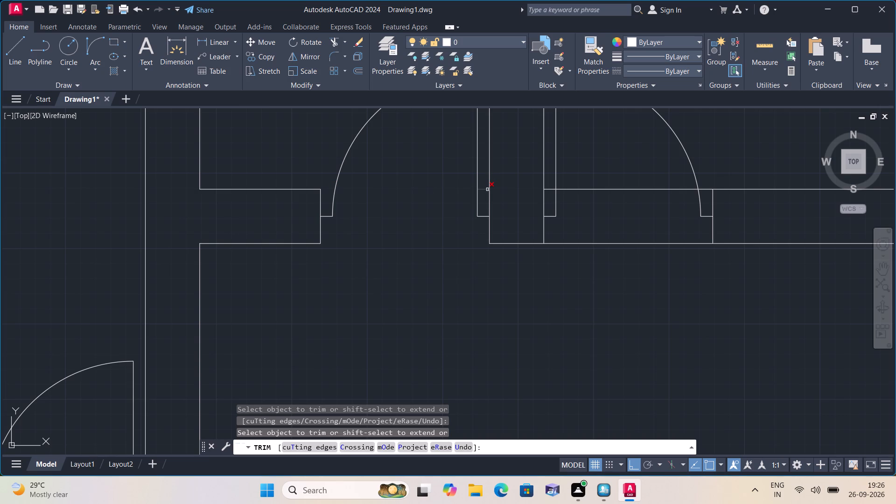
pyautogui.click(487, 189)
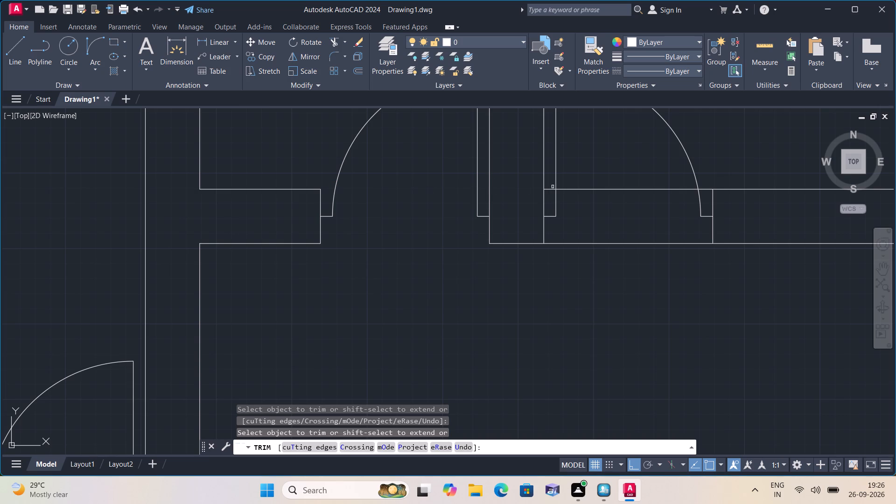
# Trim the horizontal wall's lines across the right door of the central pair, including the small pieces beside its leaf and jamb.
pyautogui.click(550, 191)
pyautogui.click(550, 187)
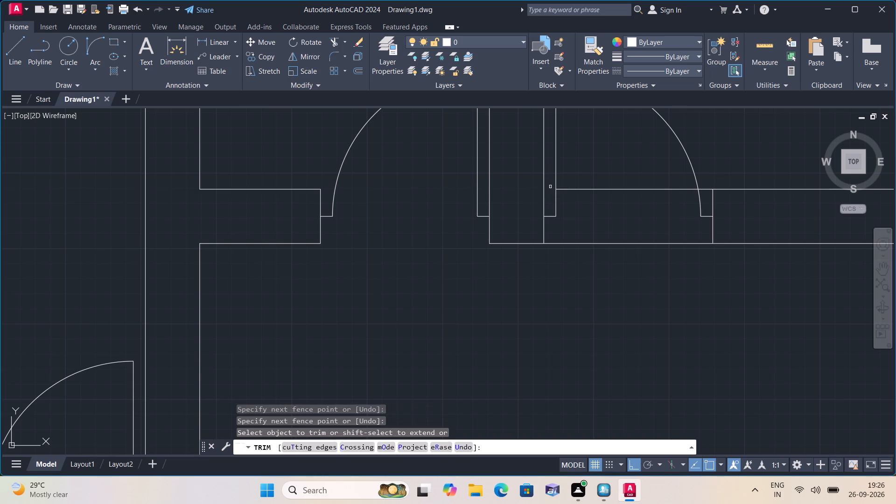
pyautogui.scroll(-1, 550, 187)
pyautogui.click(577, 180)
pyautogui.click(579, 235)
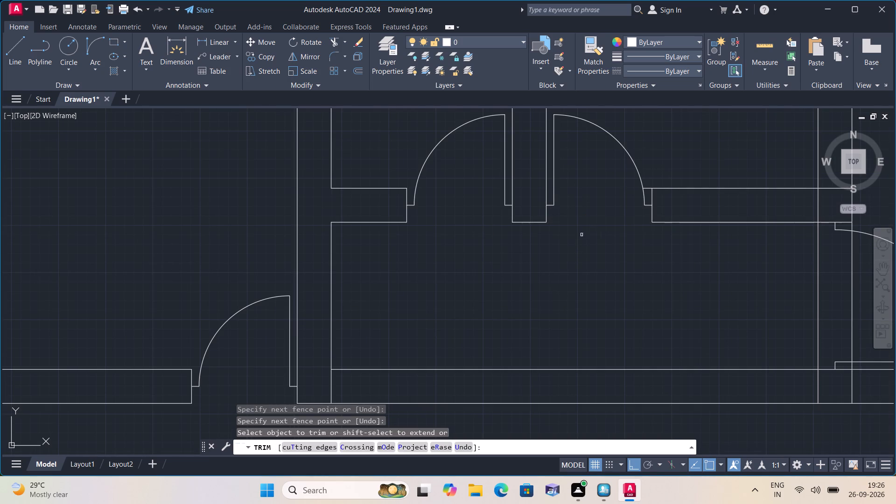
pyautogui.click(647, 189)
# Trim both faces of the right vertical wall across its new door opening and clear the lines crossing its junction with the horizontal wall.
pyautogui.scroll(-2, 646, 188)
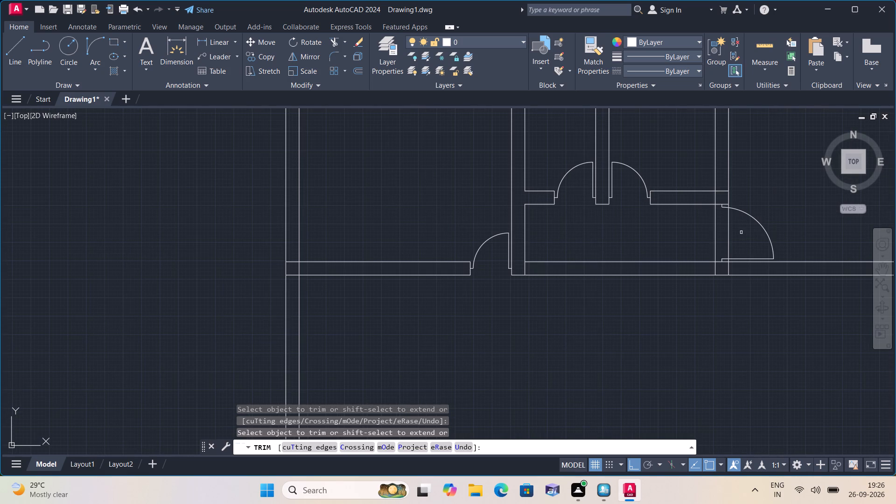
pyautogui.click(743, 234)
pyautogui.click(689, 238)
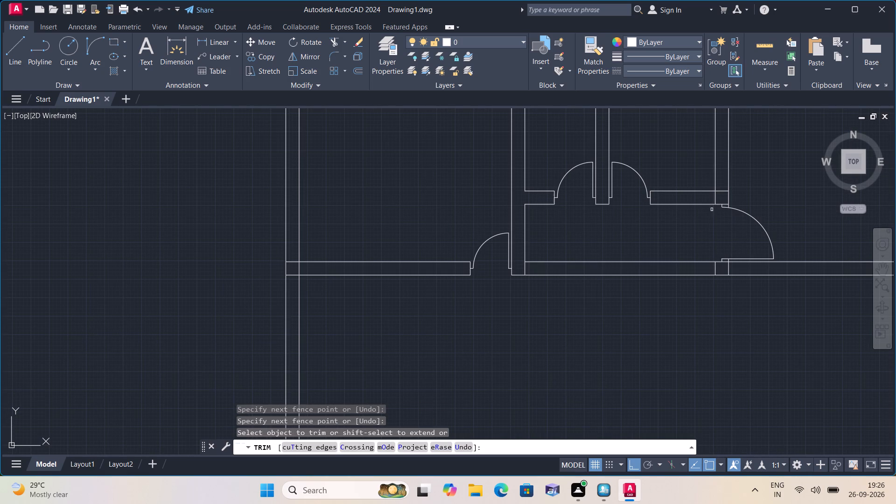
pyautogui.click(714, 196)
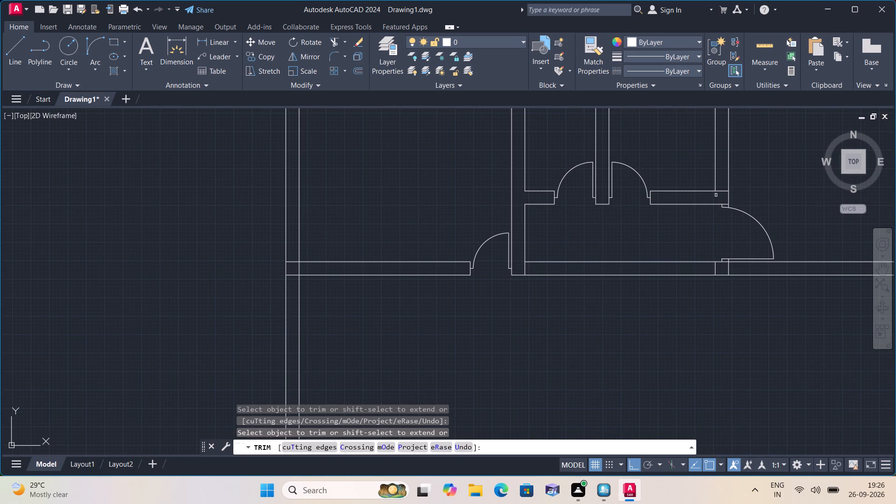
pyautogui.click(721, 189)
pyautogui.scroll(2, 725, 200)
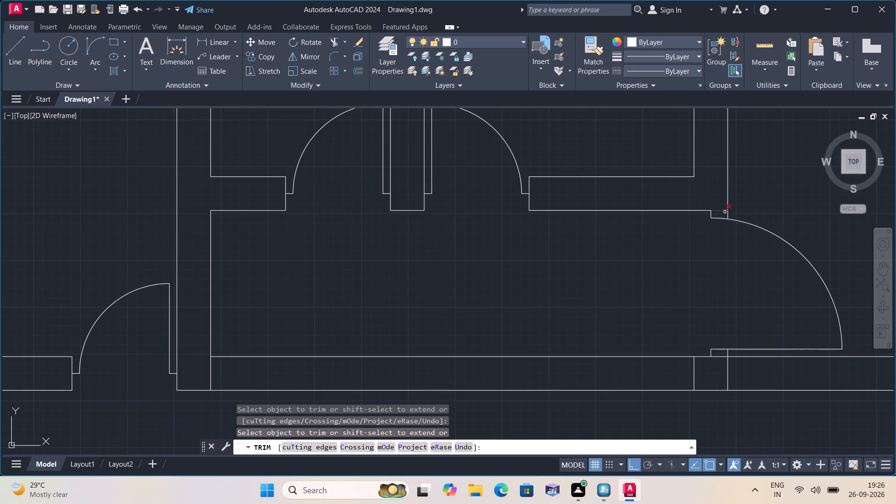
pyautogui.click(727, 215)
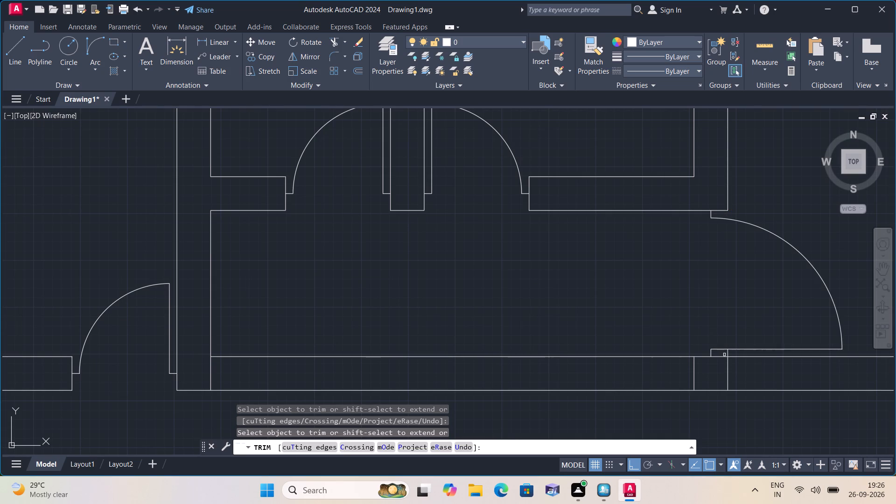
pyautogui.click(729, 352)
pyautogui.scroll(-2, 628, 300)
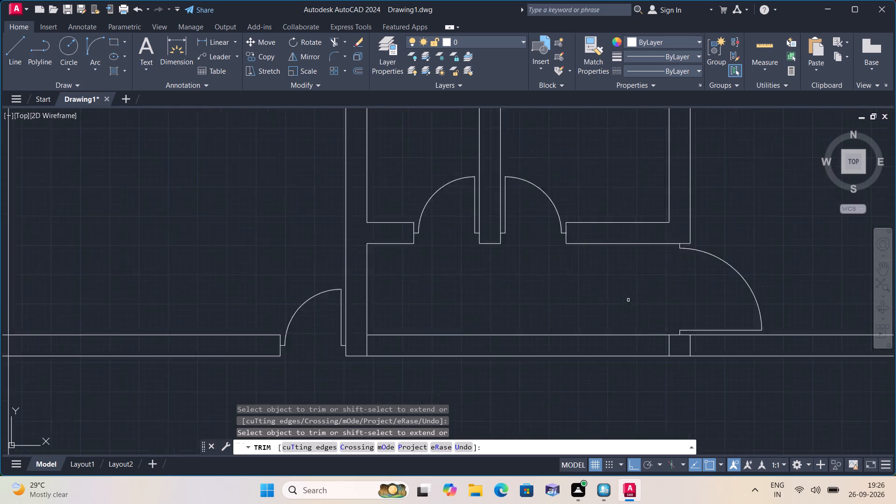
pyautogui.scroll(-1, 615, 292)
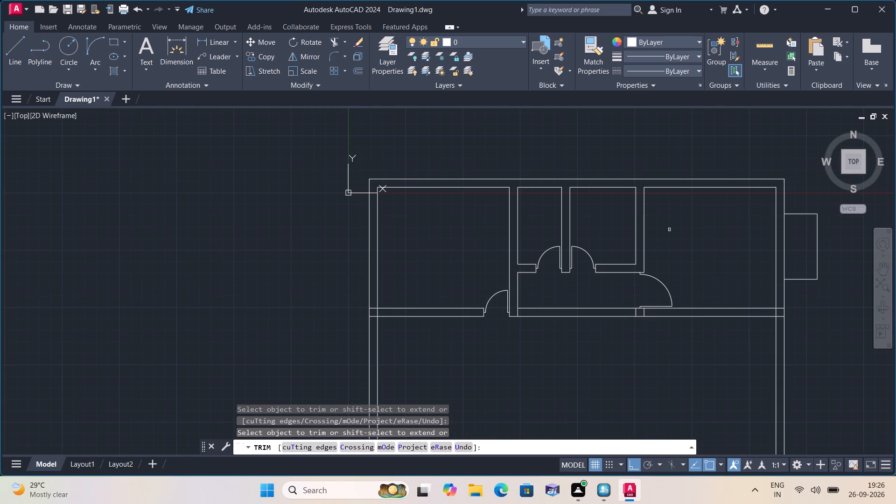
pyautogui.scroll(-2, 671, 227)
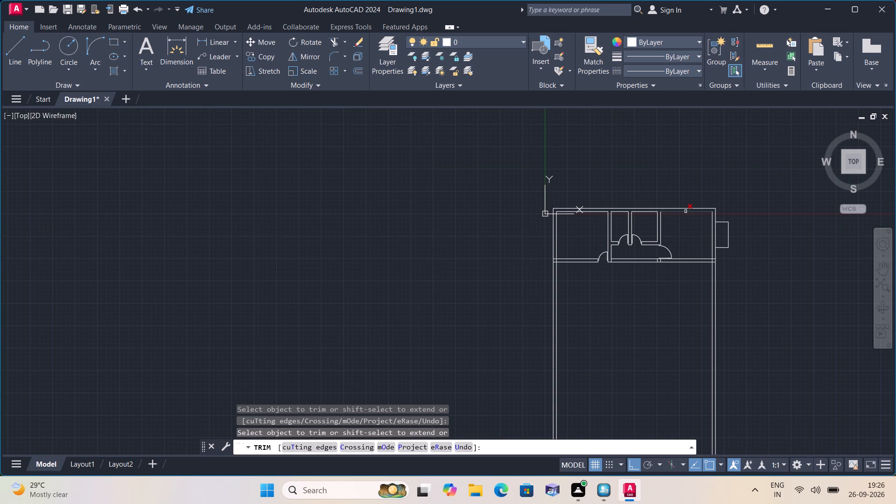
# Trim away the horizontal wall's two lines between the central vertical walls and the vertical segment crossing the wall below the right door.
pyautogui.scroll(-1, 692, 208)
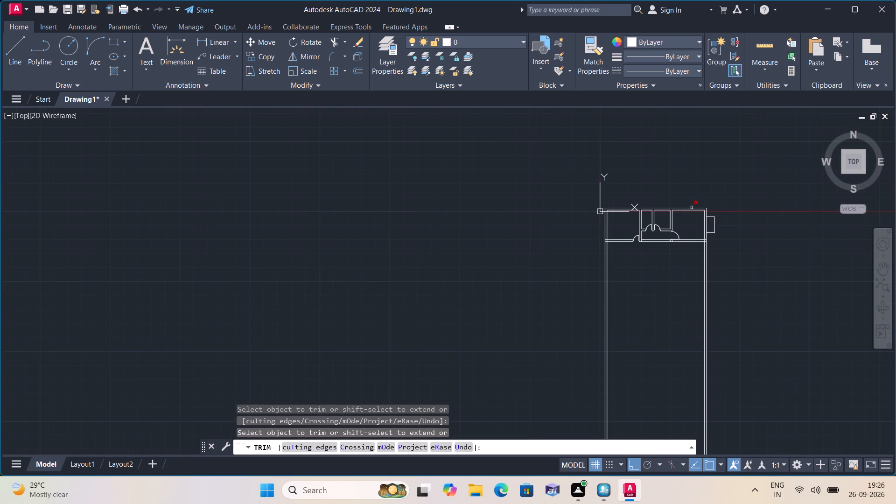
pyautogui.scroll(-1, 692, 208)
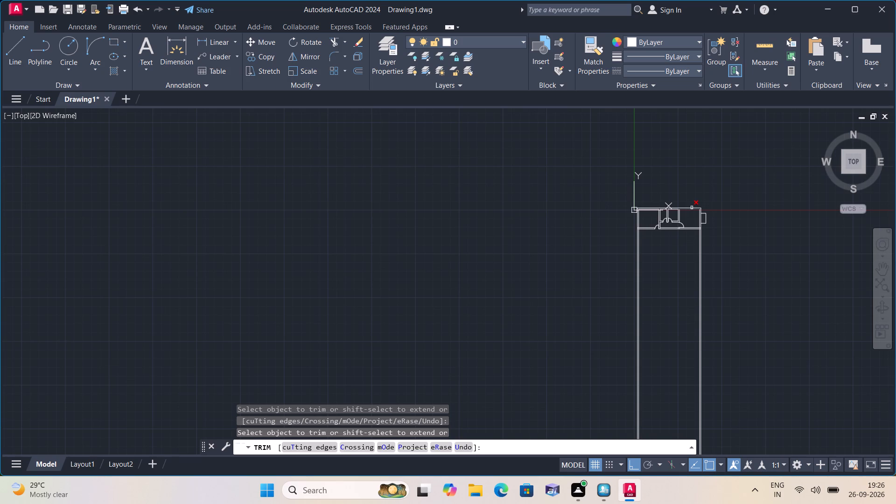
pyautogui.scroll(5, 716, 233)
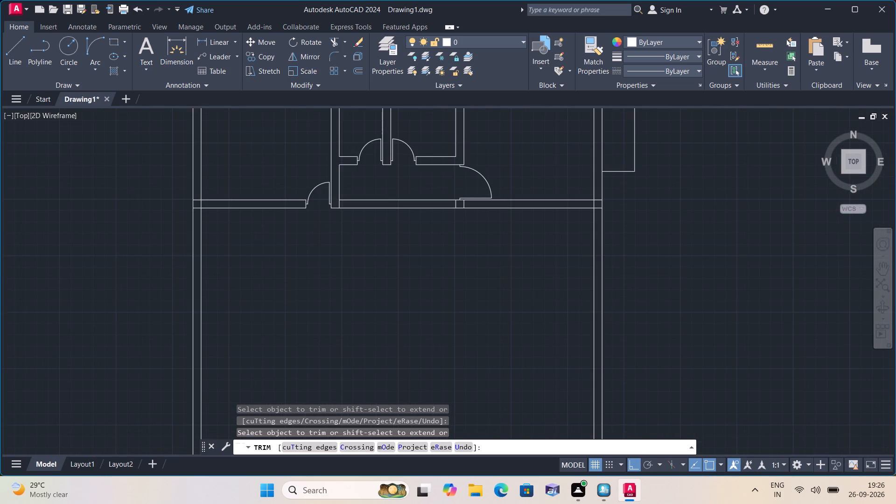
pyautogui.moveTo(316, 311); pyautogui.dragTo(474, 351, button='middle')
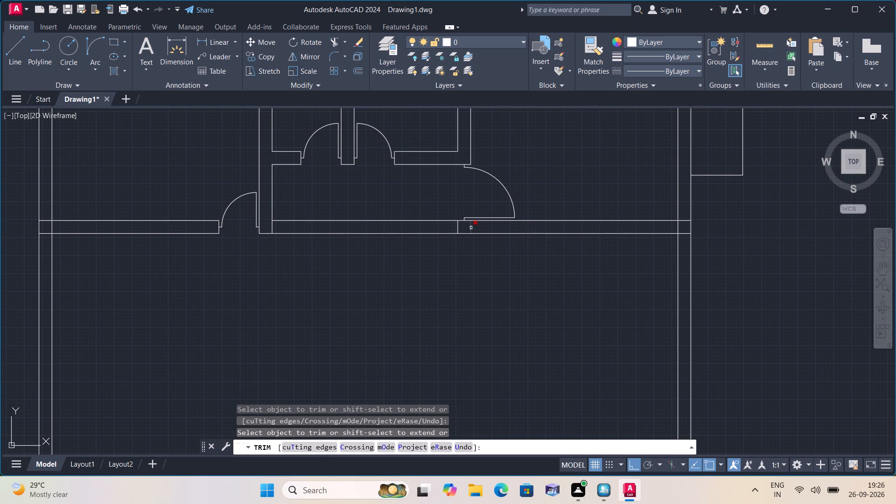
pyautogui.click(471, 228)
pyautogui.click(347, 205)
pyautogui.click(352, 282)
# Trim the crossing lines where the horizontal wall meets the left outer wall, opening the inner face at the junction.
pyautogui.scroll(-1, 352, 282)
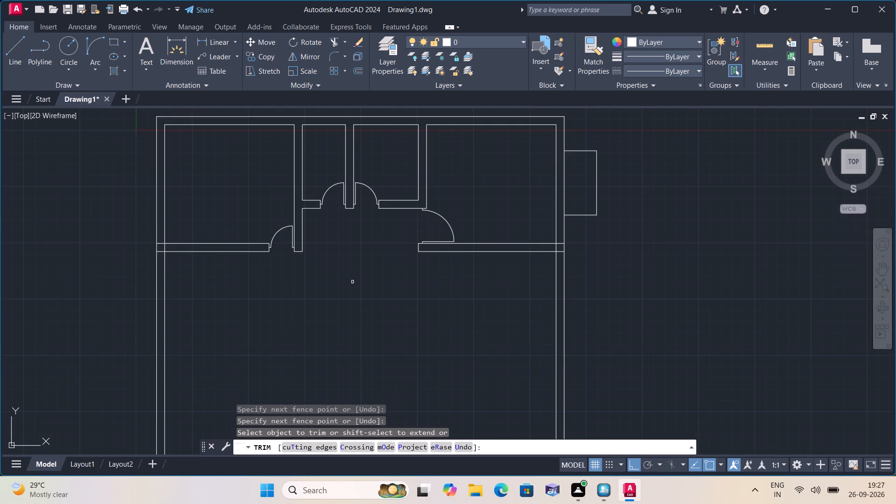
pyautogui.scroll(-1, 352, 282)
pyautogui.scroll(1, 352, 282)
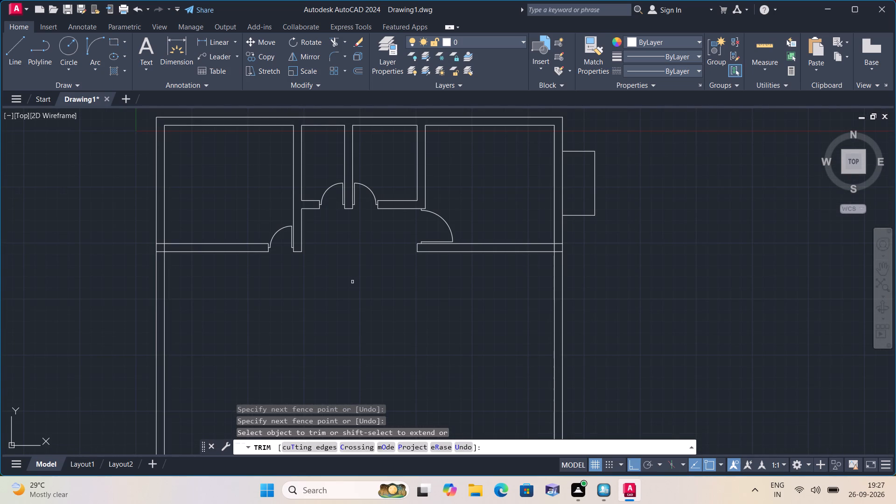
pyautogui.scroll(-1, 352, 282)
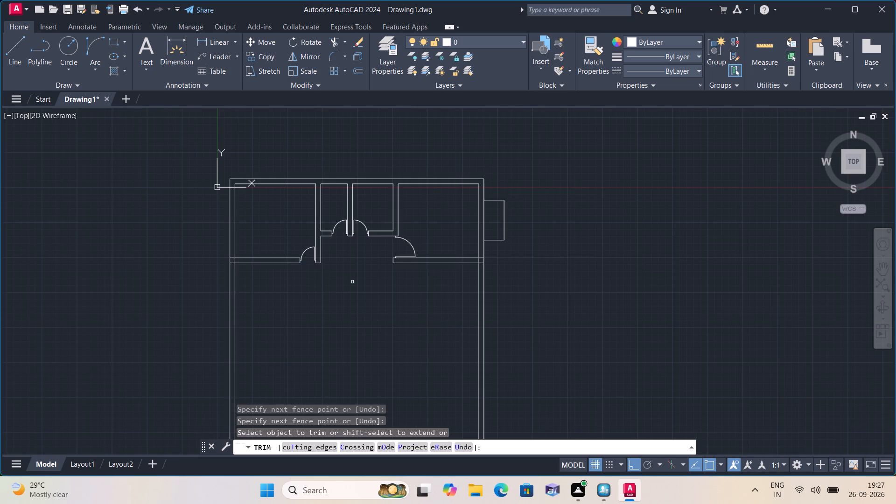
pyautogui.scroll(2, 242, 273)
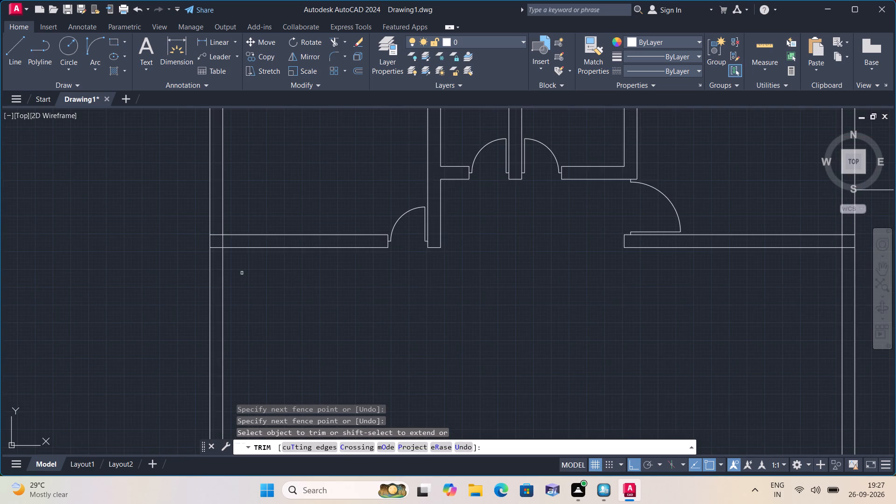
pyautogui.scroll(1, 235, 265)
pyautogui.click(201, 210)
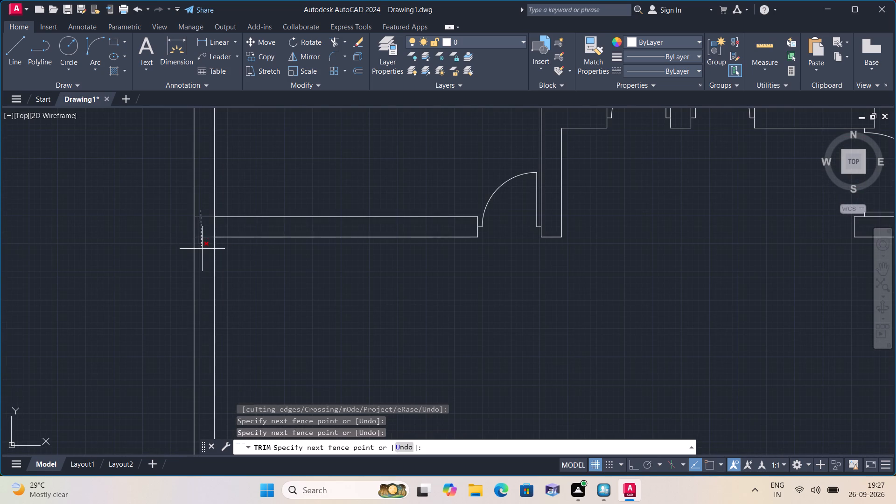
pyautogui.click(202, 249)
pyautogui.scroll(-2, 202, 249)
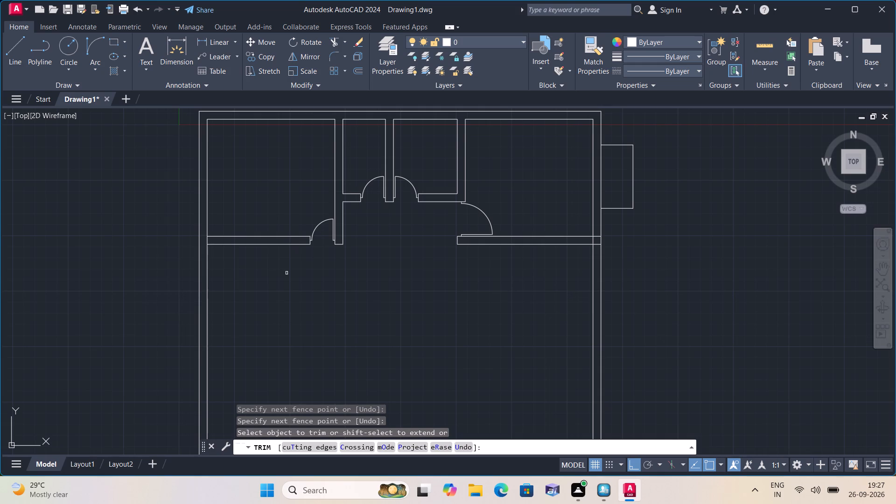
pyautogui.scroll(2, 217, 241)
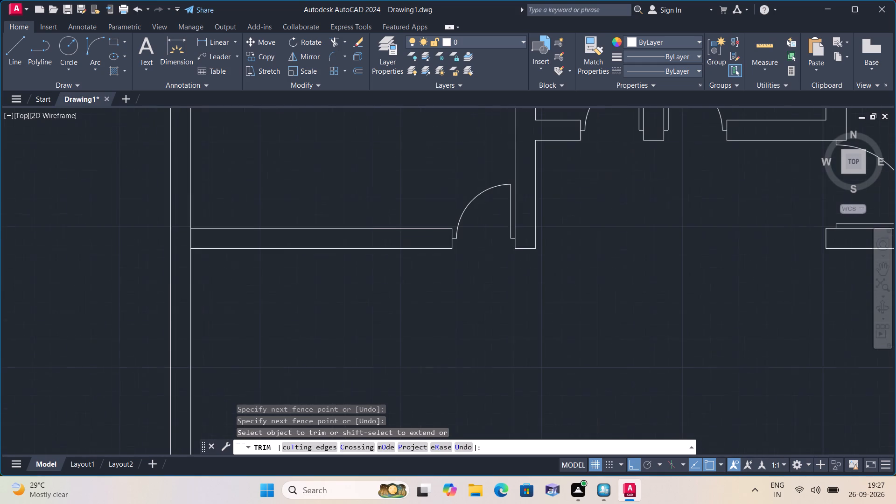
pyautogui.click(190, 238)
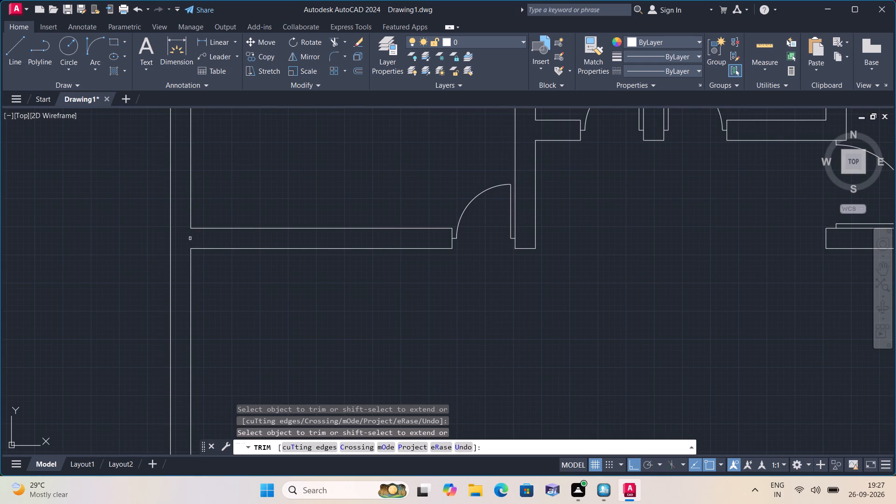
# Trim the crossing lines where the horizontal wall meets the right outer wall, opening the inner face at the junction.
pyautogui.scroll(-2, 190, 238)
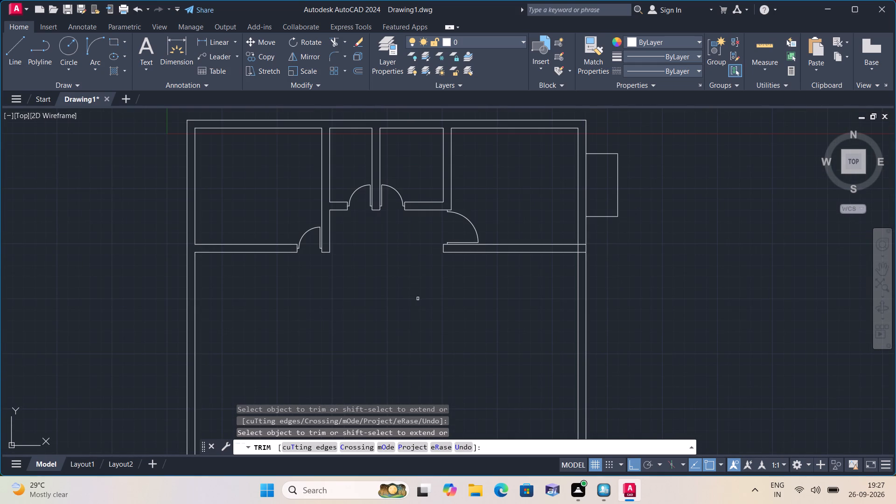
pyautogui.scroll(2, 554, 208)
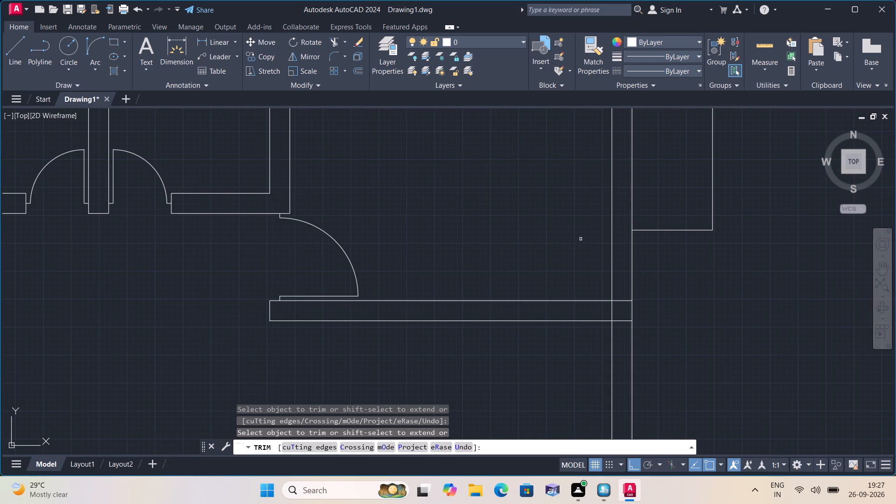
pyautogui.click(613, 308)
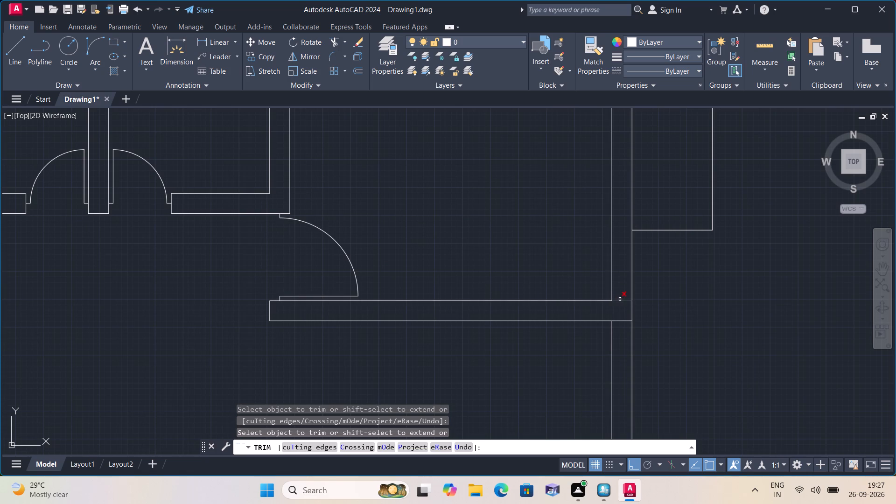
pyautogui.click(620, 298)
pyautogui.click(623, 329)
pyautogui.scroll(-2, 606, 308)
pyautogui.scroll(-1, 529, 264)
pyautogui.press('Escape')
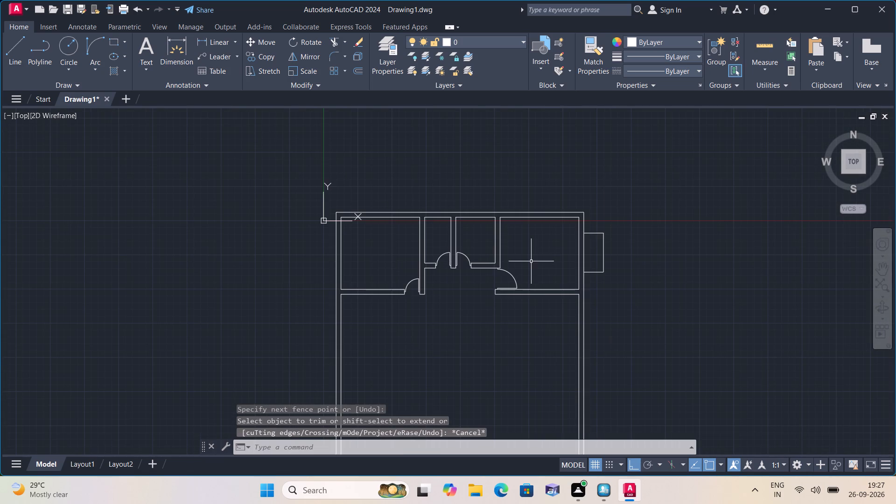
# Offset the lower line of the left horizontal wall 12'6" downward into the open area.
pyautogui.scroll(-2, 507, 264)
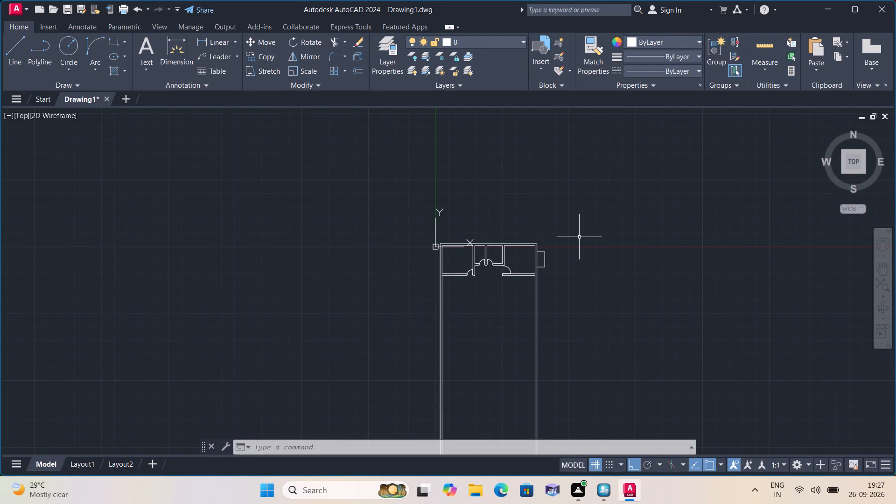
pyautogui.scroll(2, 565, 257)
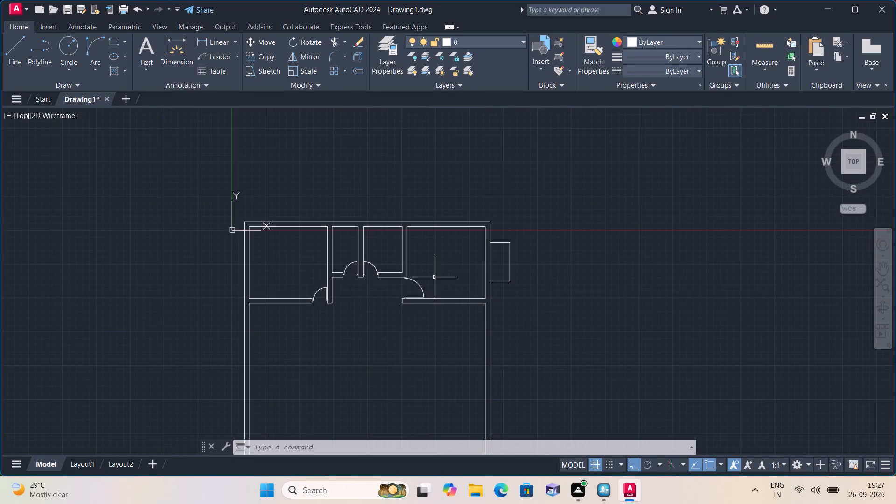
pyautogui.scroll(2, 308, 312)
pyautogui.moveTo(311, 315); pyautogui.dragTo(385, 257, button='middle')
pyautogui.scroll(-1, 380, 262)
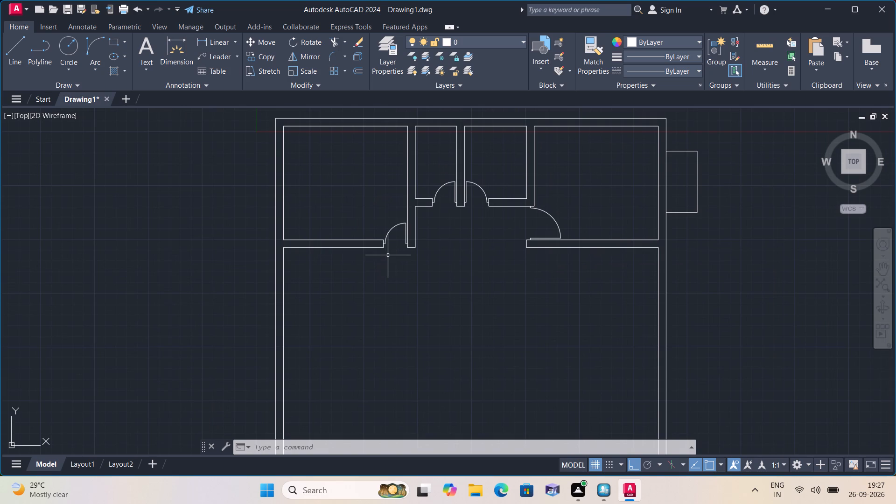
pyautogui.write('off')
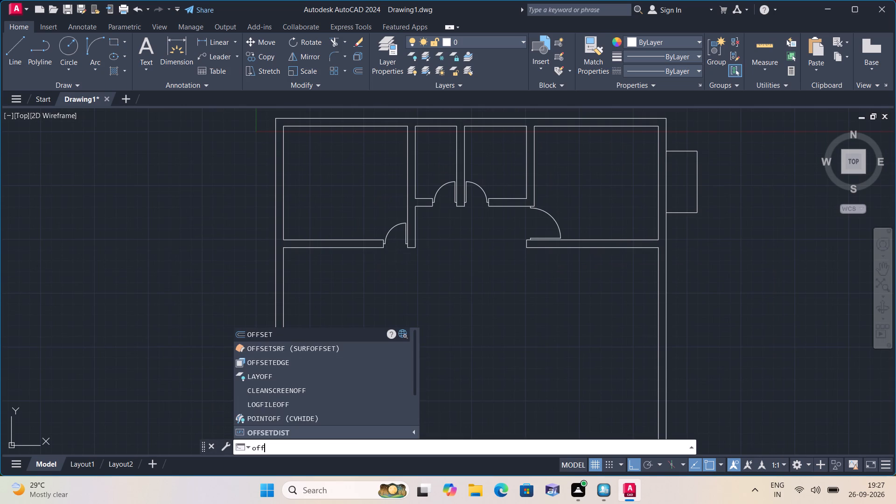
pyautogui.press('space')
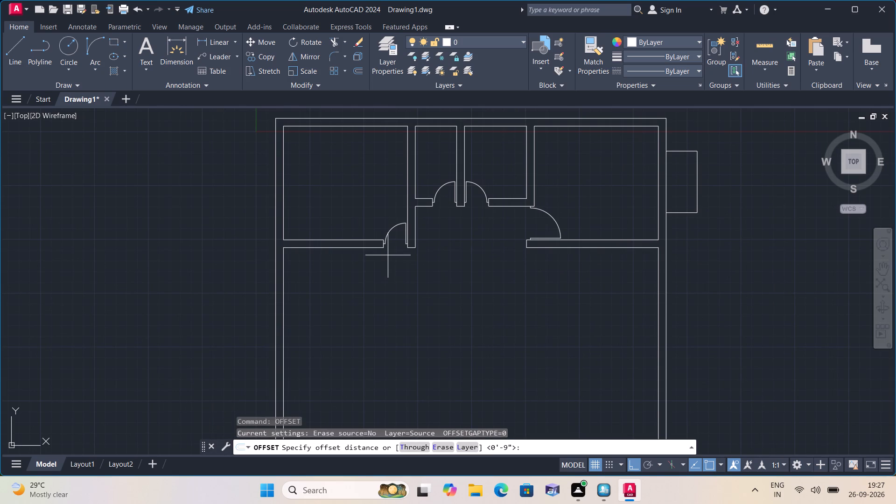
pyautogui.write('12\'6"')
pyautogui.press('space')
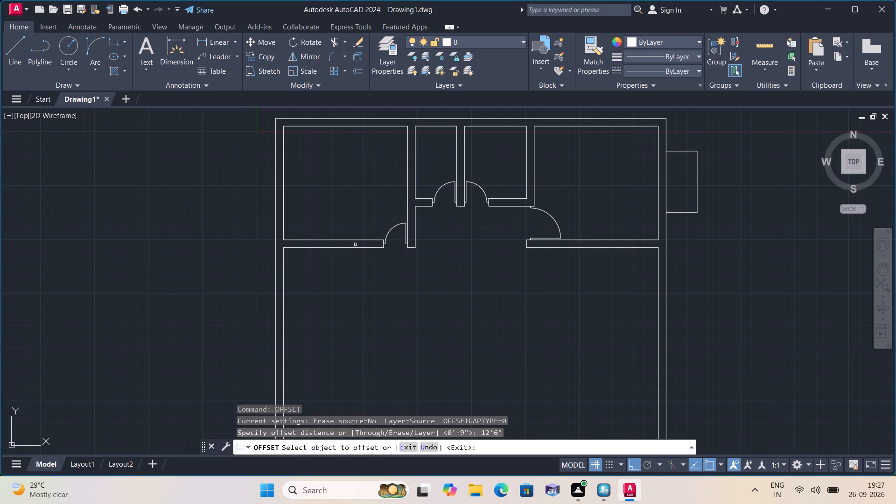
pyautogui.click(356, 247)
pyautogui.click(346, 320)
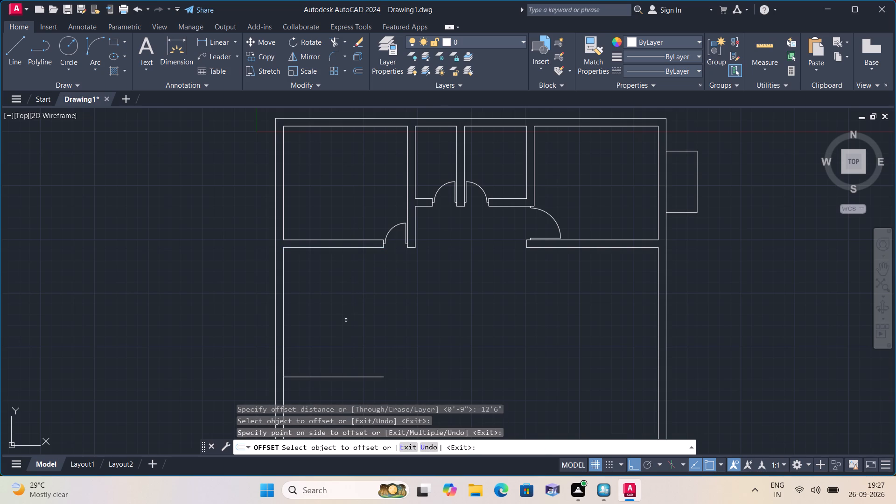
# Offset the new horizontal line 9" downward to form the second face of the wall.
pyautogui.press('space')
pyautogui.press('space')
pyautogui.write('9"')
pyautogui.press('space')
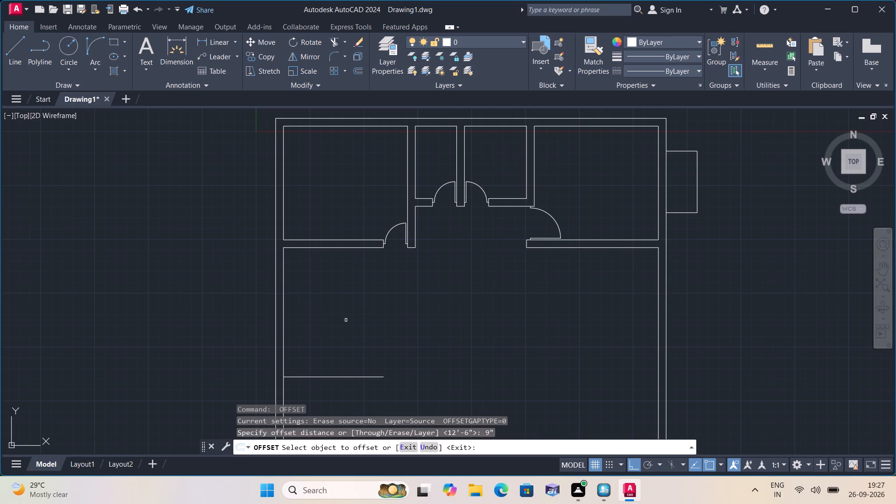
pyautogui.scroll(-1, 346, 320)
pyautogui.moveTo(346, 322); pyautogui.dragTo(343, 286, button='middle')
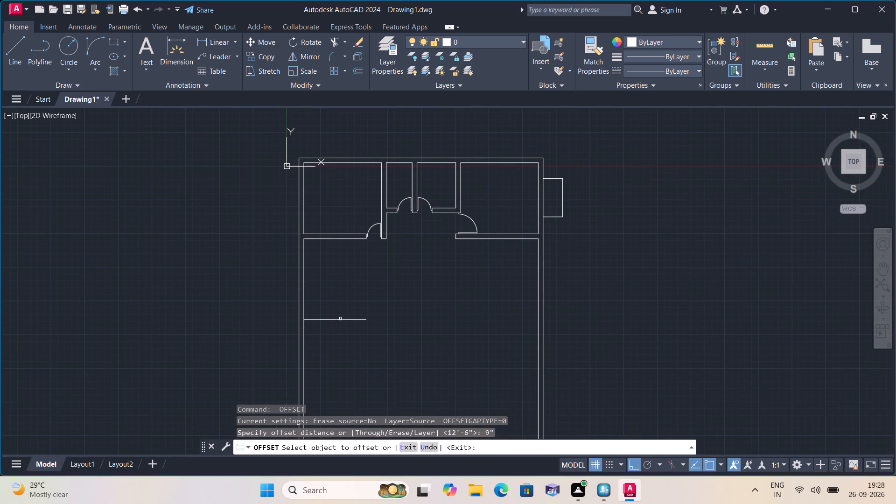
pyautogui.click(340, 319)
pyautogui.click(331, 354)
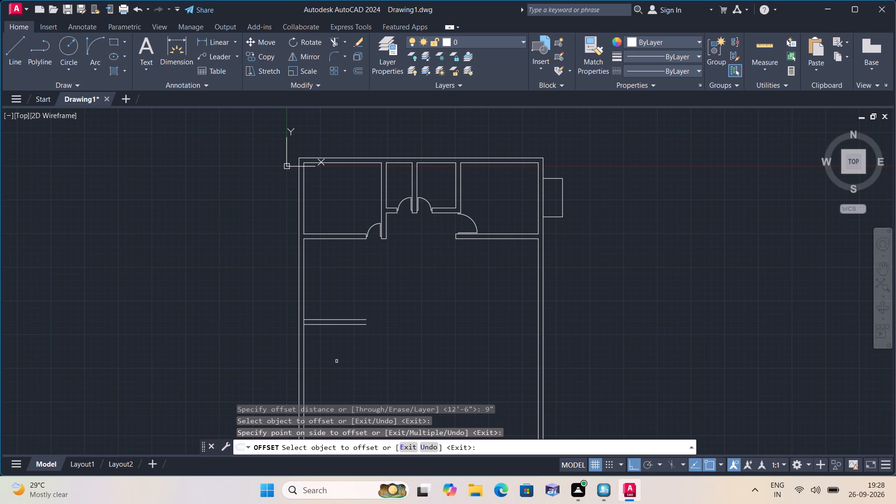
# Offset the lower line of the right horizontal wall 4' downward into the open area.
pyautogui.scroll(-2, 339, 361)
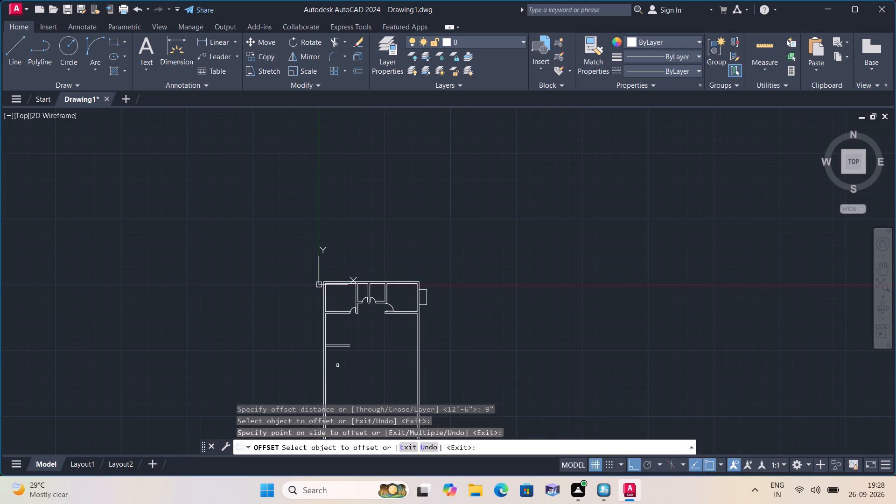
pyautogui.scroll(1, 315, 389)
pyautogui.scroll(2, 368, 361)
pyautogui.moveTo(370, 357); pyautogui.dragTo(387, 329, button='middle')
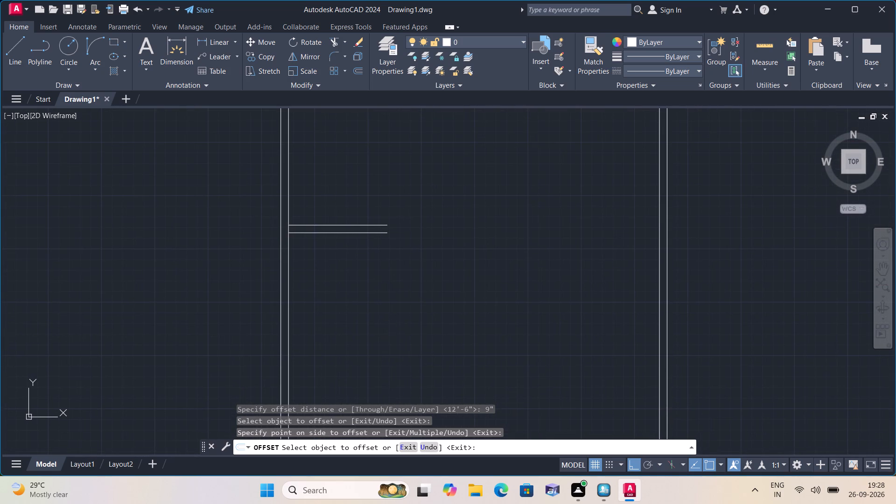
pyautogui.scroll(-1, 387, 328)
pyautogui.scroll(1, 387, 328)
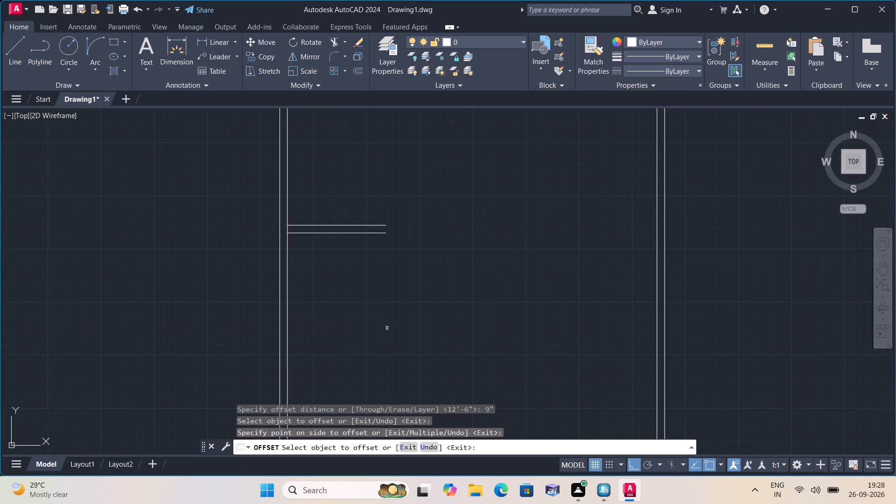
pyautogui.moveTo(387, 328); pyautogui.dragTo(400, 380, button='middle')
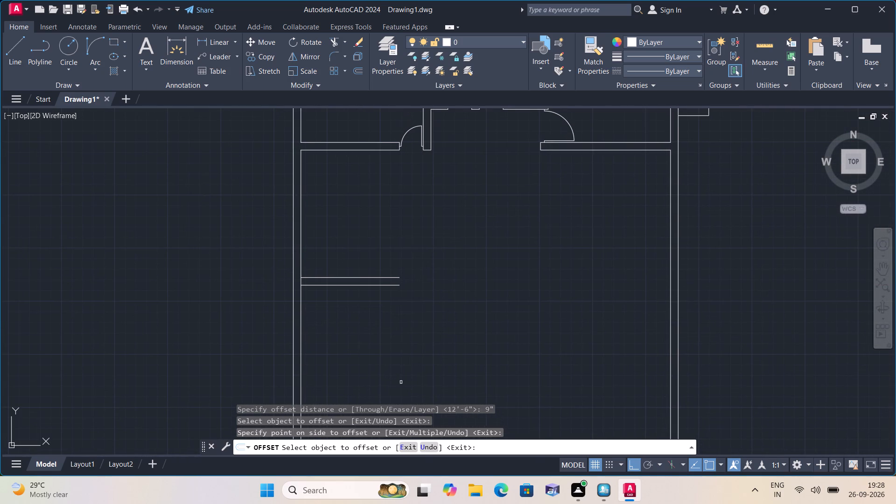
pyautogui.press('space')
pyautogui.press('space')
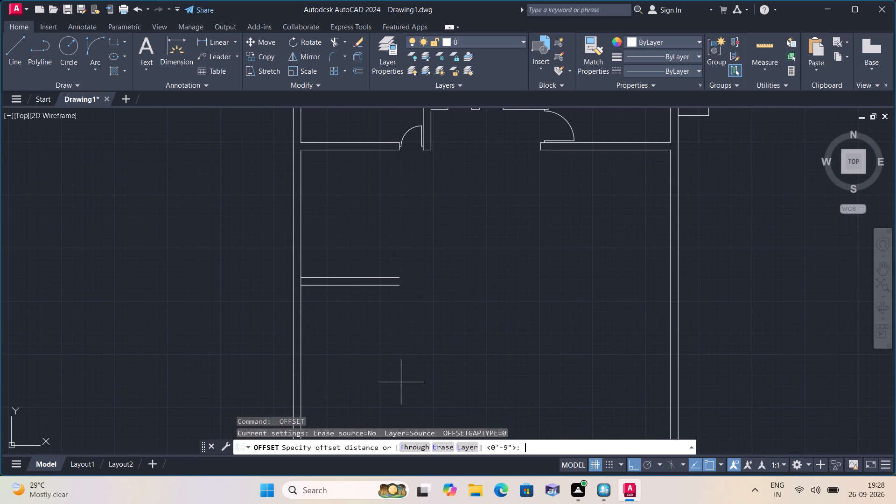
pyautogui.write("4'")
pyautogui.press('space')
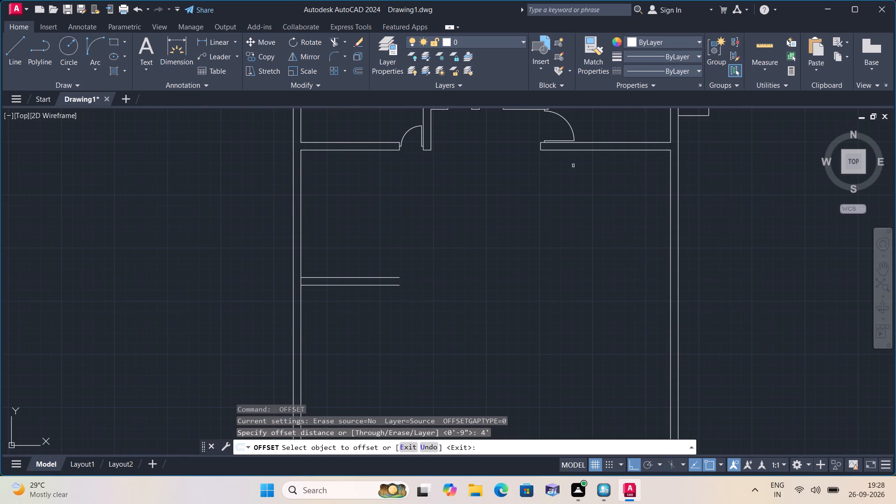
pyautogui.click(583, 151)
pyautogui.click(592, 243)
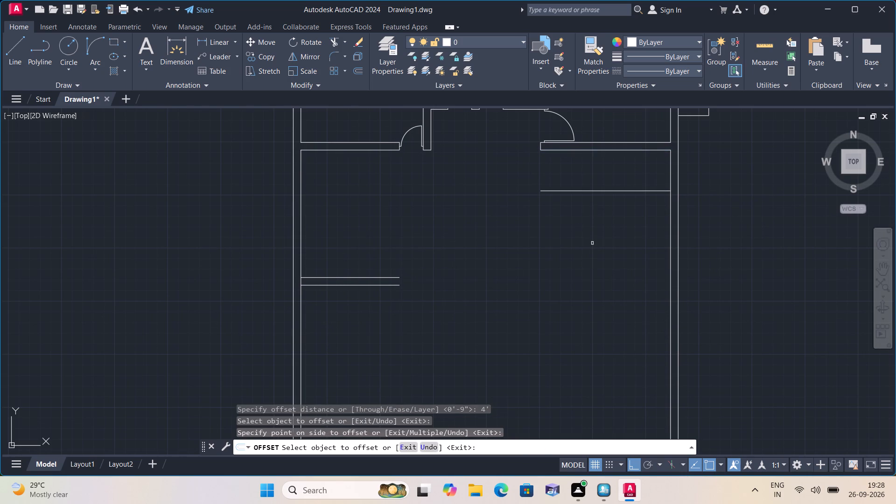
pyautogui.press('space')
# Offset the new right-side horizontal line 9" downward to form the second face of the wall.
pyautogui.press('space')
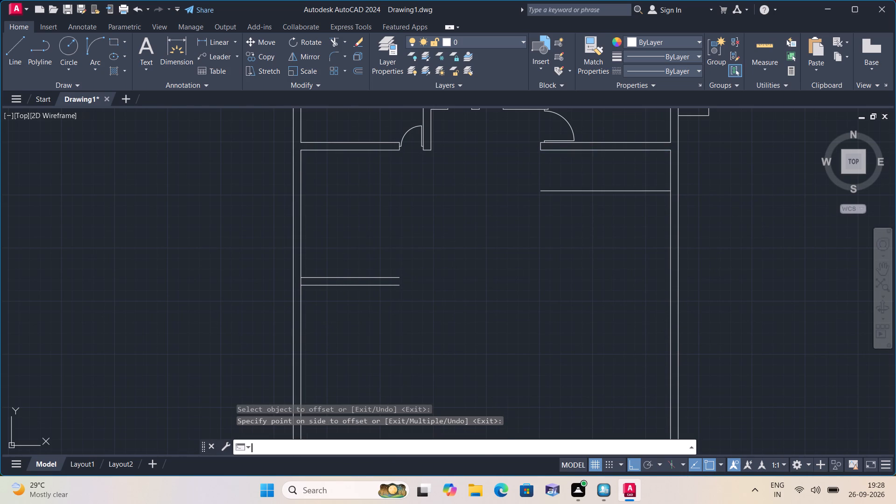
pyautogui.write('9"')
pyautogui.press('space')
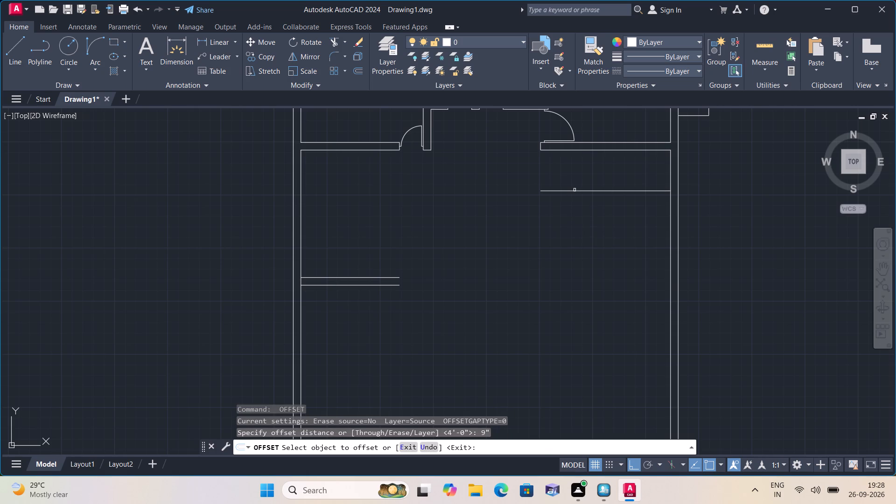
pyautogui.click(574, 190)
pyautogui.click(569, 243)
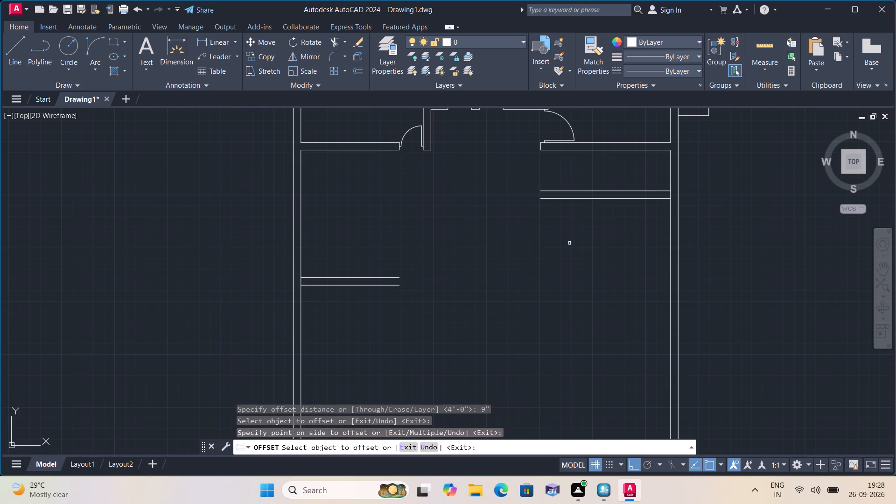
pyautogui.press('space')
# Offset the inner line of the right outer wall 8' to the left, into the lower area.
pyautogui.press('space')
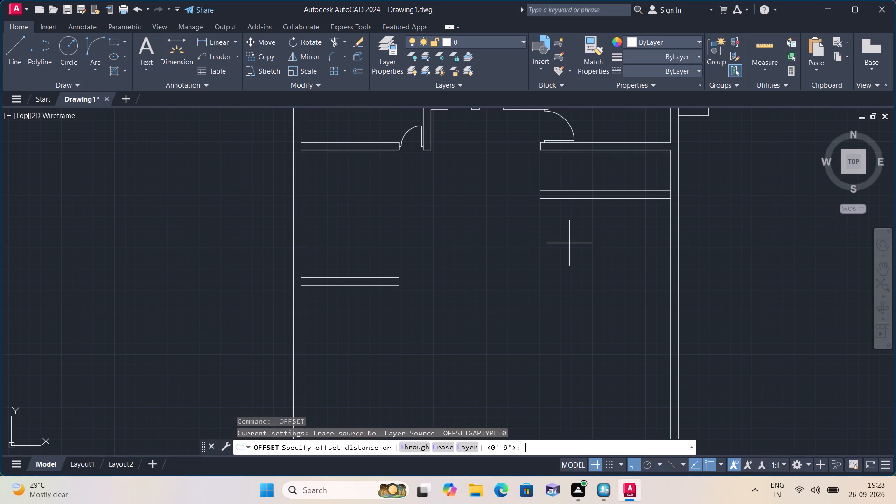
pyautogui.write("8'")
pyautogui.press('space')
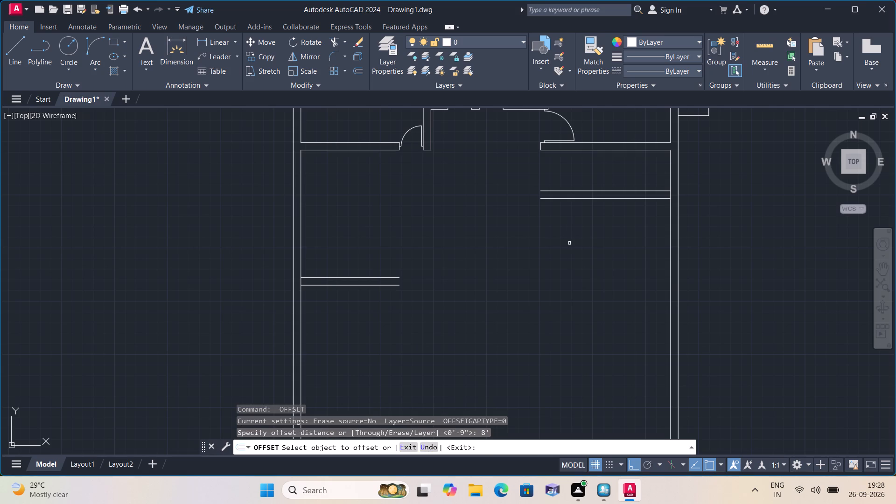
pyautogui.click(669, 181)
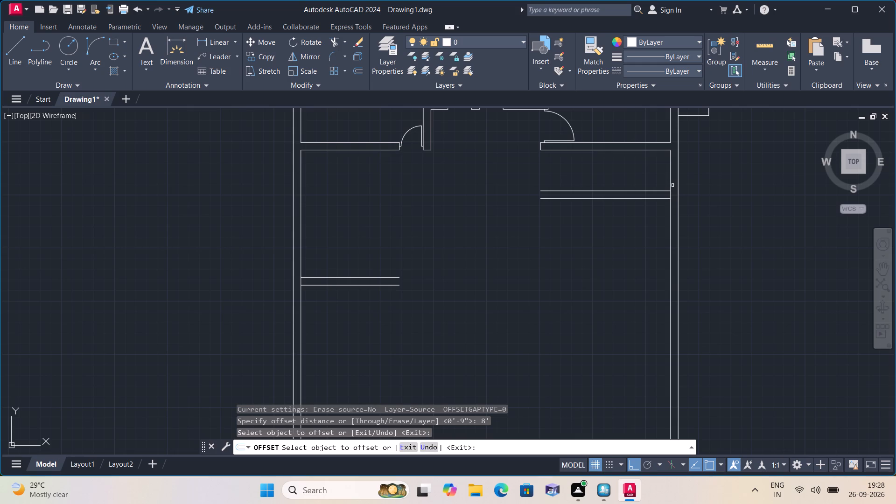
pyautogui.click(671, 182)
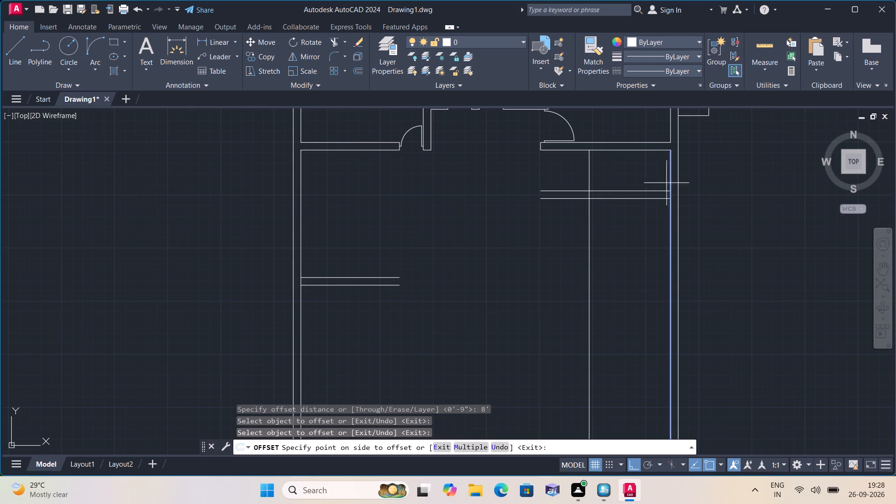
pyautogui.click(616, 229)
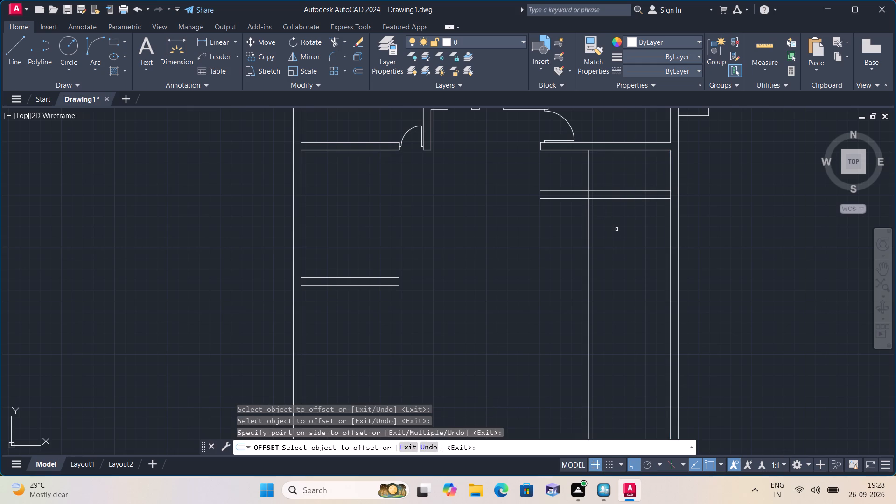
pyautogui.press('space')
# Offset the new vertical line 9" to the left to form the second face of the wall.
pyautogui.press('space')
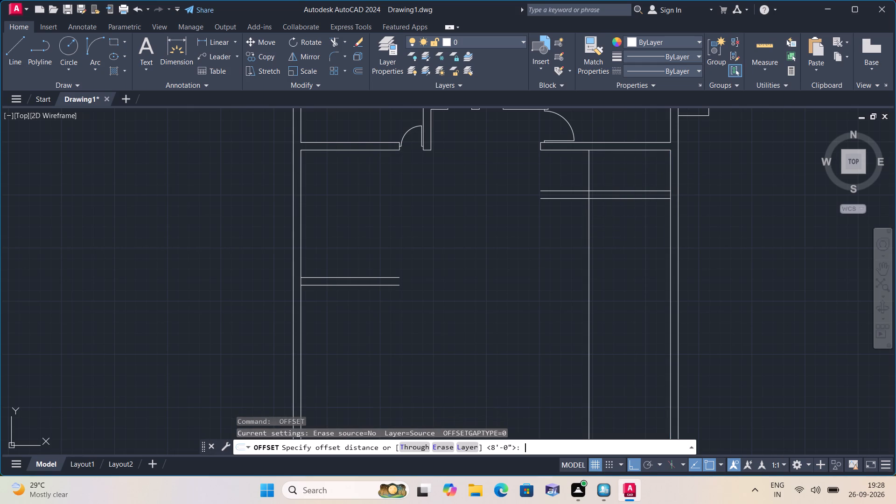
pyautogui.write('9"')
pyautogui.press('space')
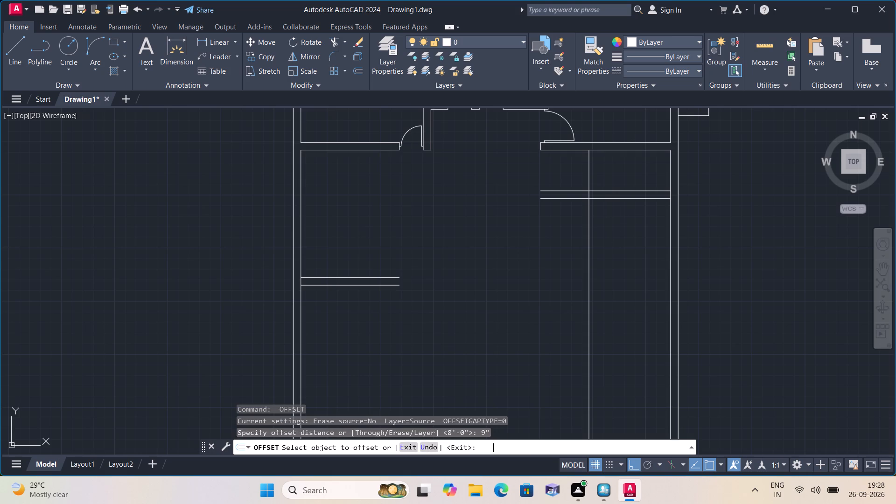
pyautogui.click(589, 237)
pyautogui.click(541, 238)
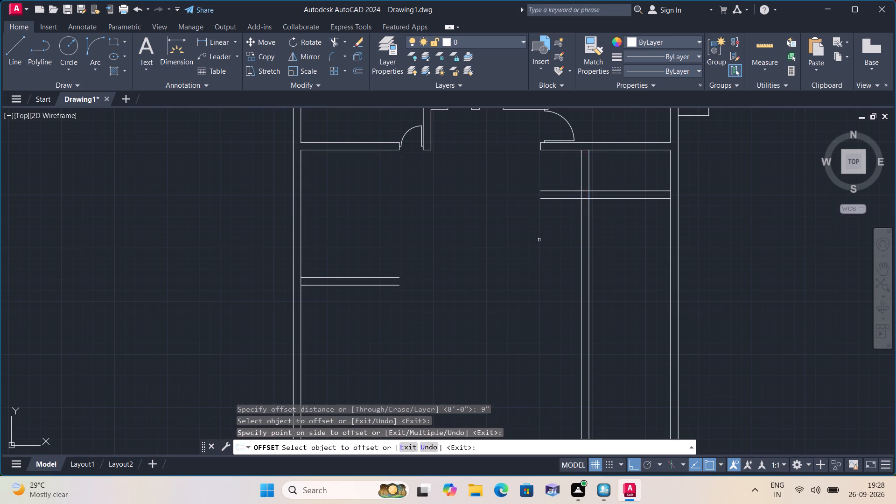
# Offset the inner line of the left outer wall 16'6" to the right, into the lower area.
pyautogui.scroll(-1, 458, 270)
pyautogui.moveTo(404, 300); pyautogui.dragTo(453, 294, button='middle')
pyautogui.scroll(1, 454, 293)
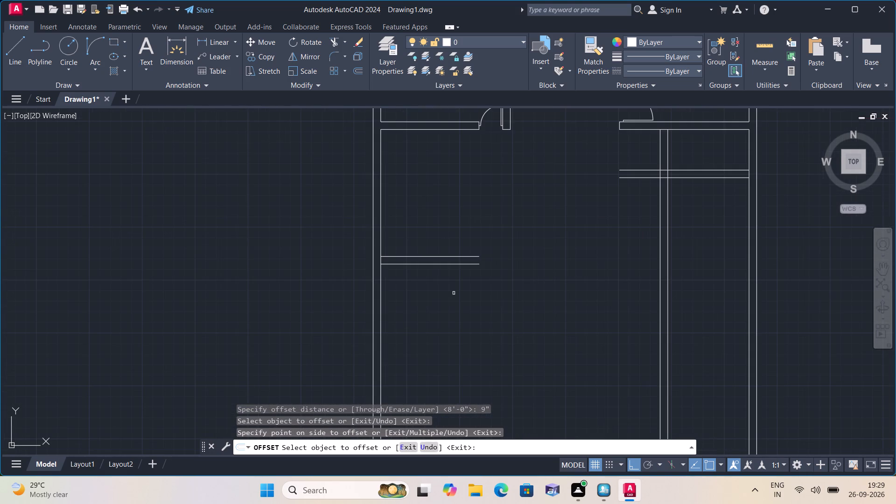
pyautogui.press('space')
pyautogui.press('space')
pyautogui.write("16'")
pyautogui.write('6"')
pyautogui.press('space')
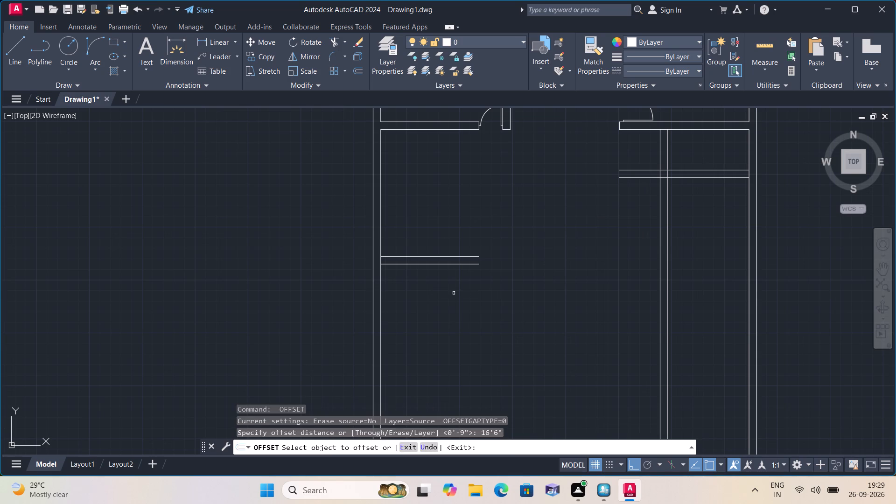
pyautogui.click(381, 242)
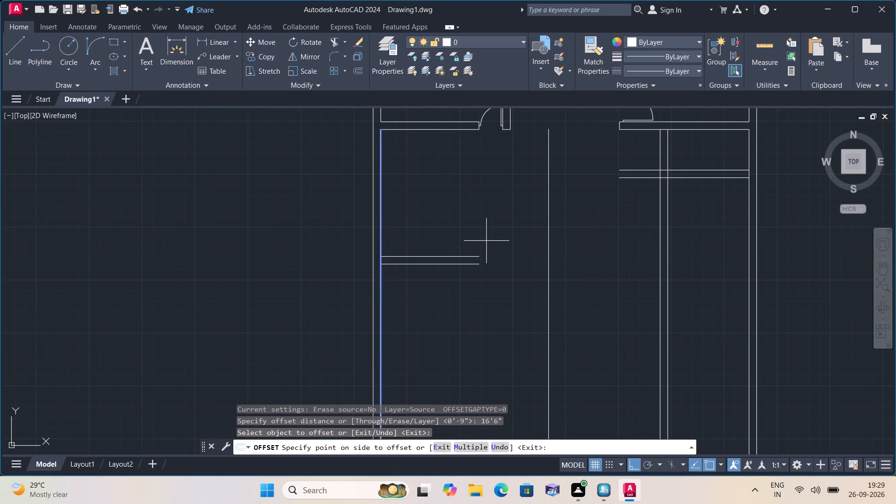
pyautogui.click(486, 241)
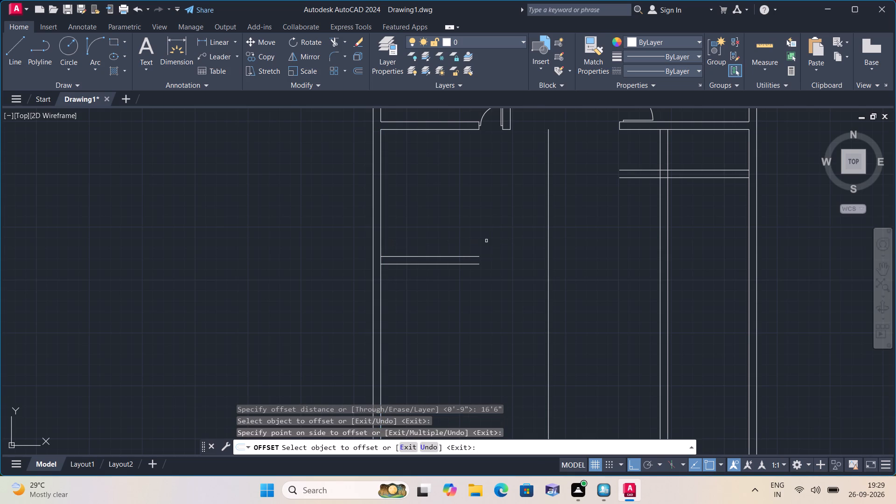
pyautogui.press('space')
# Offset the new middle vertical line 9" to the right to form the second face of the wall.
pyautogui.press('space')
pyautogui.write('9"')
pyautogui.press('space')
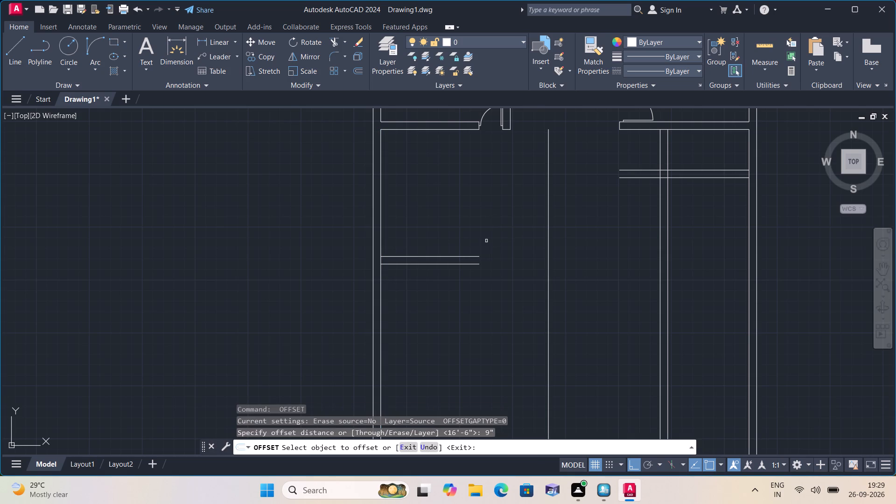
pyautogui.click(548, 255)
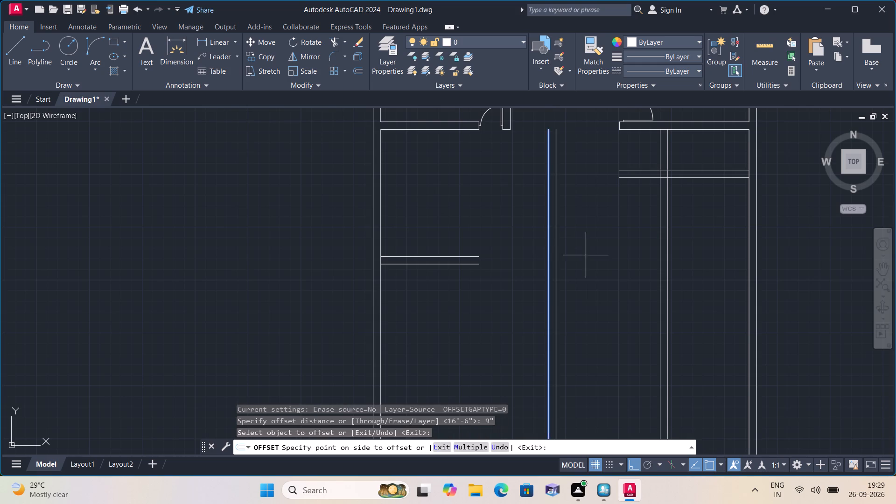
pyautogui.click(586, 255)
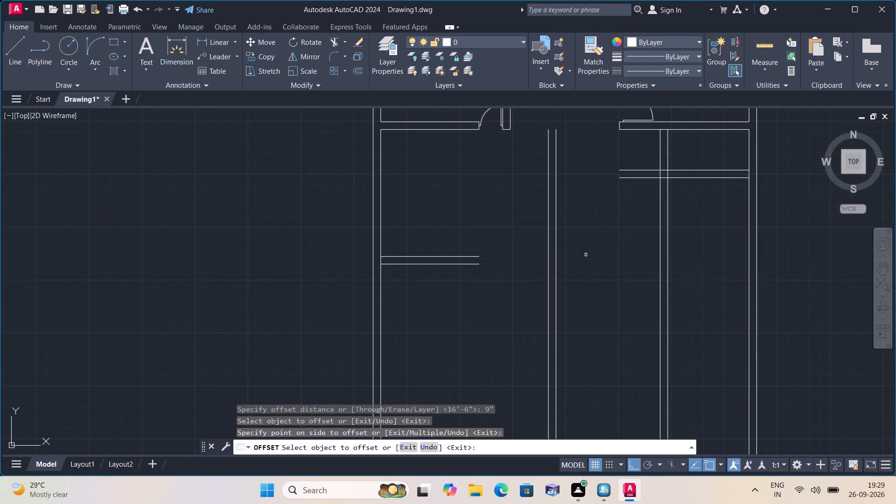
pyautogui.press('space')
# Extend both lines of the lower left horizontal wall across the vertical walls to the right outer wall's inner face.
pyautogui.write('ex')
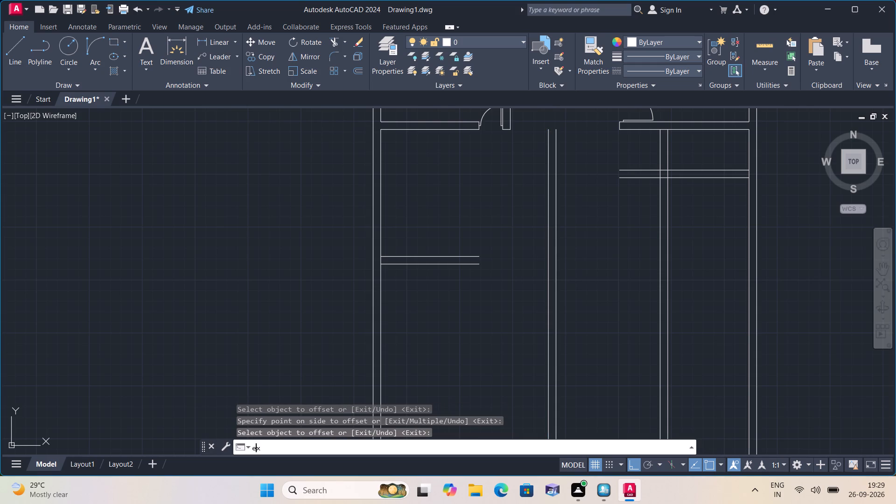
pyautogui.write('te')
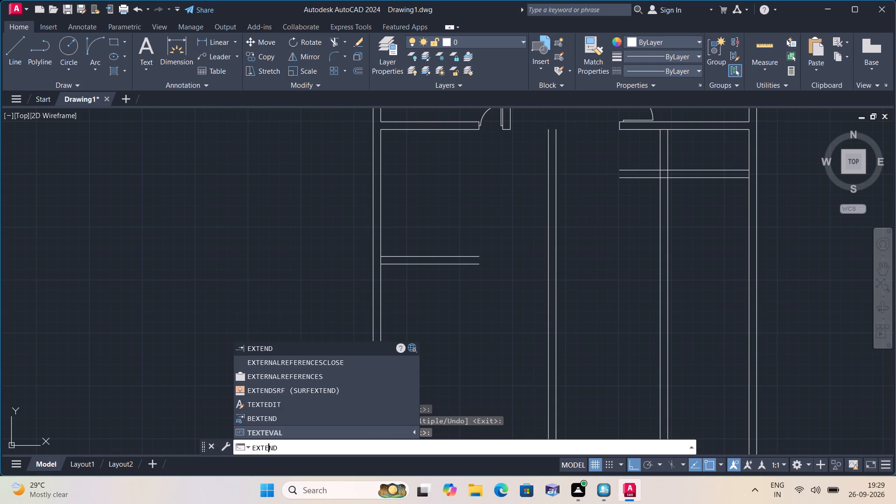
pyautogui.press('space')
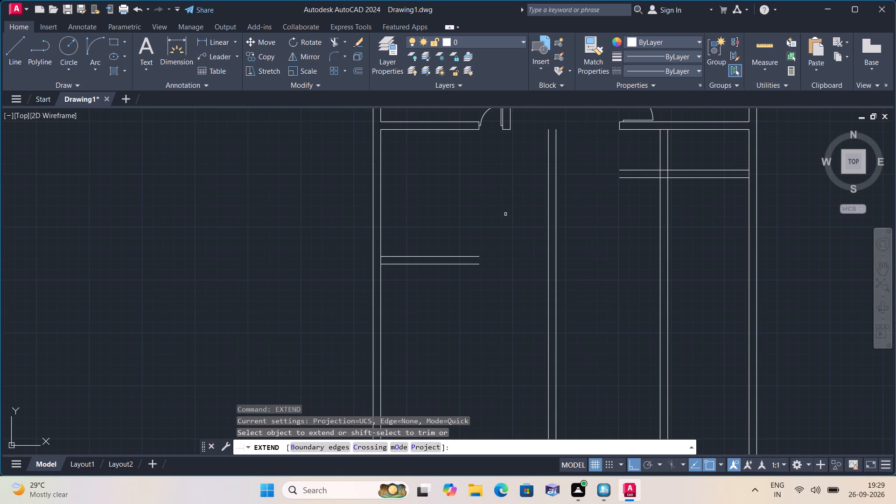
pyautogui.click(465, 217)
pyautogui.click(494, 329)
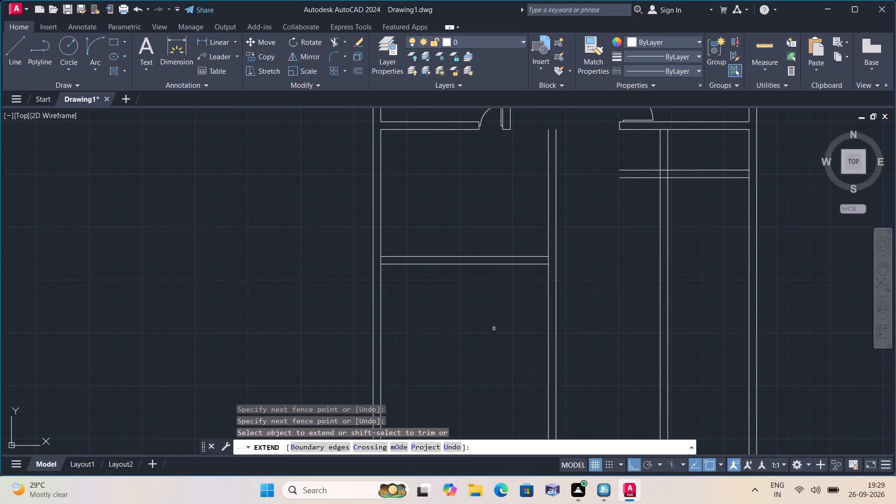
pyautogui.click(469, 215)
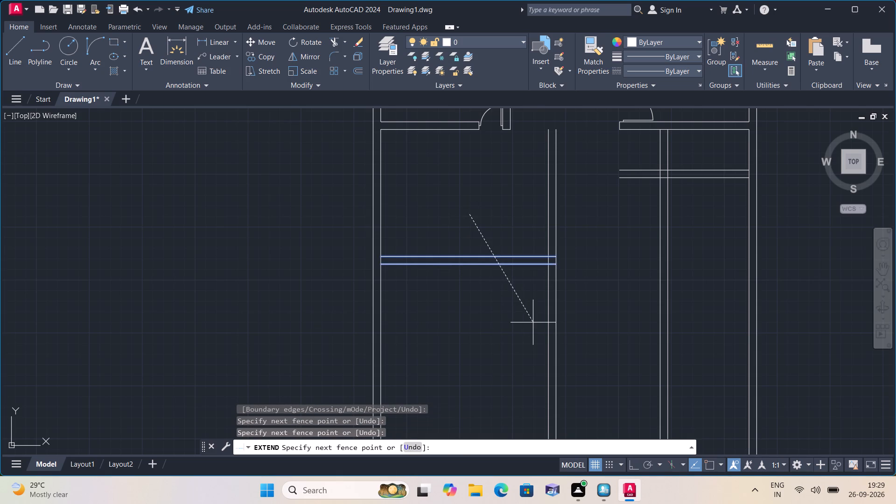
pyautogui.click(533, 322)
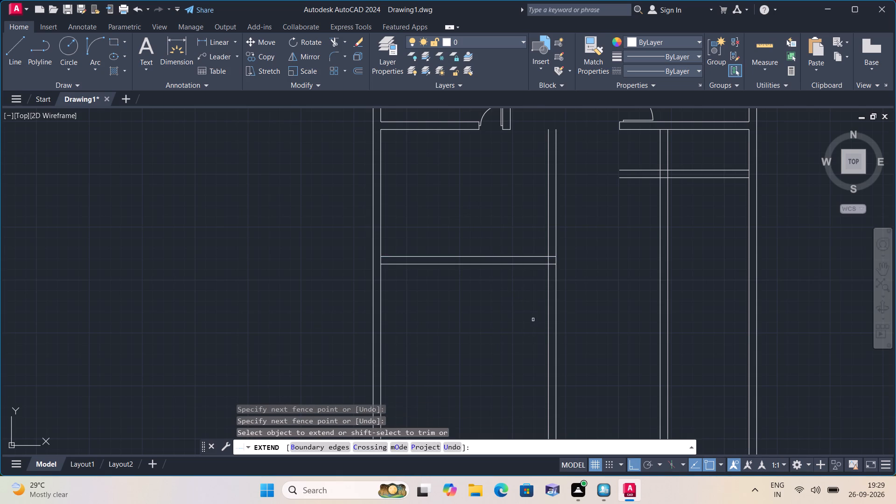
pyautogui.click(481, 226)
pyautogui.click(529, 308)
pyautogui.click(620, 234)
pyautogui.click(632, 316)
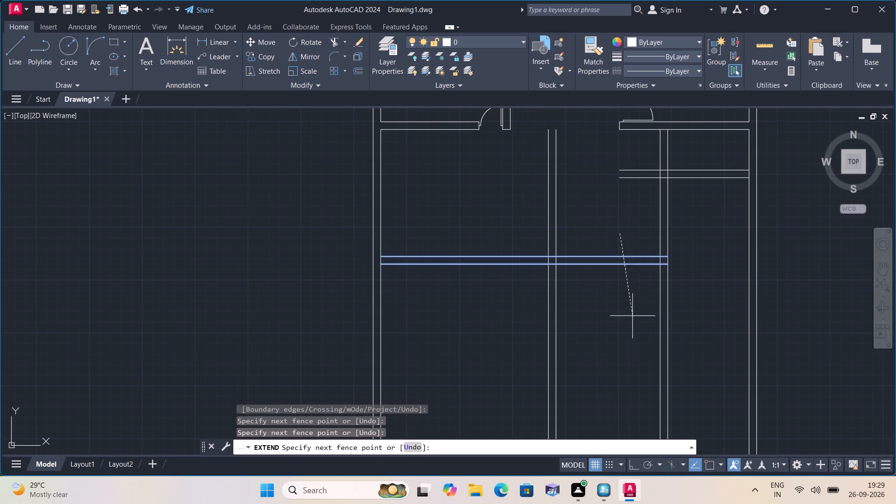
pyautogui.click(619, 247)
pyautogui.click(623, 312)
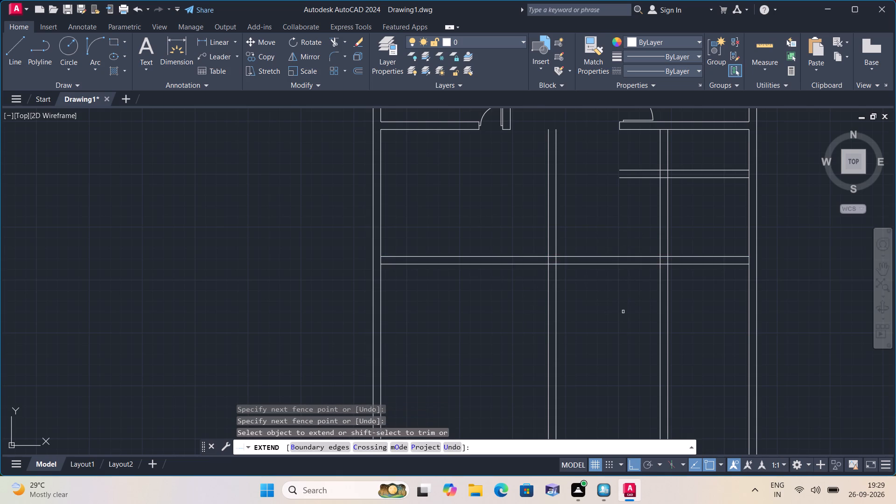
# Extend both lines of the short upper horizontal wall leftward to the far line of the middle vertical wall.
pyautogui.click(604, 154)
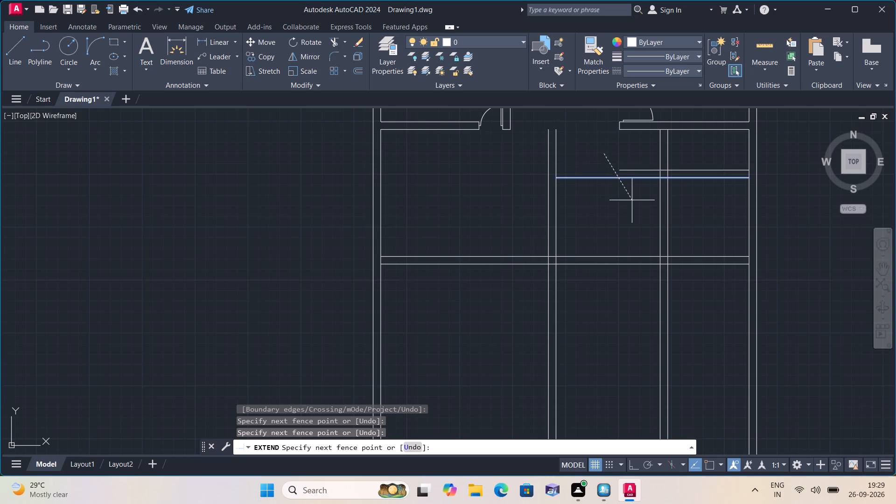
pyautogui.click(629, 208)
pyautogui.click(631, 204)
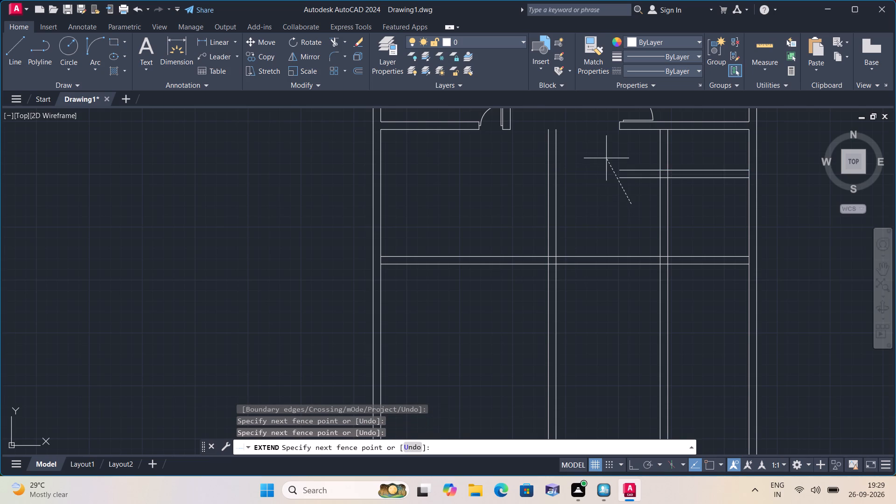
pyautogui.click(633, 163)
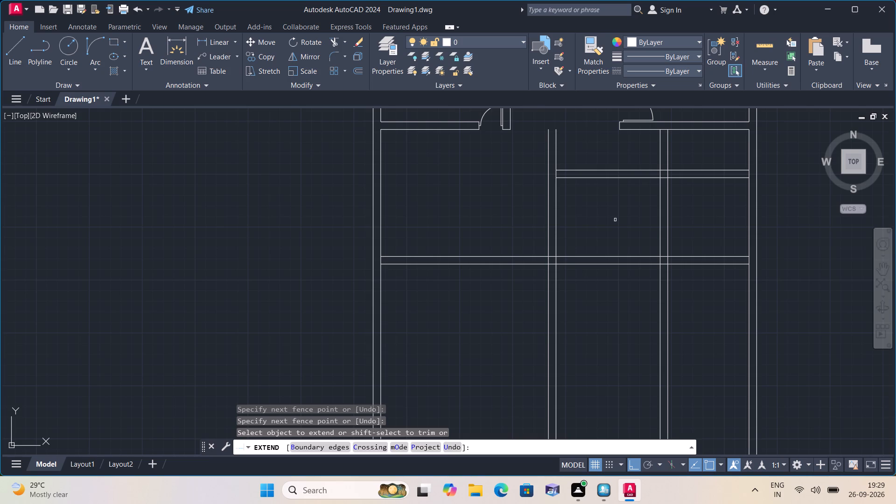
pyautogui.click(574, 158)
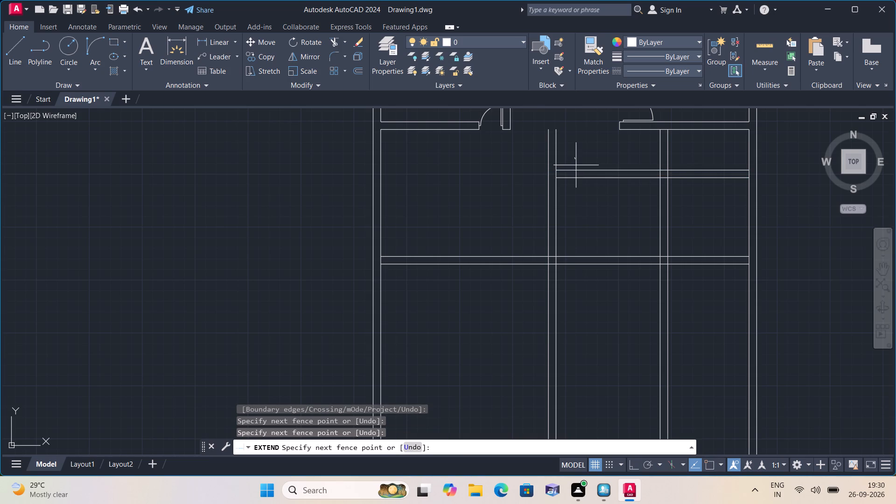
pyautogui.click(581, 215)
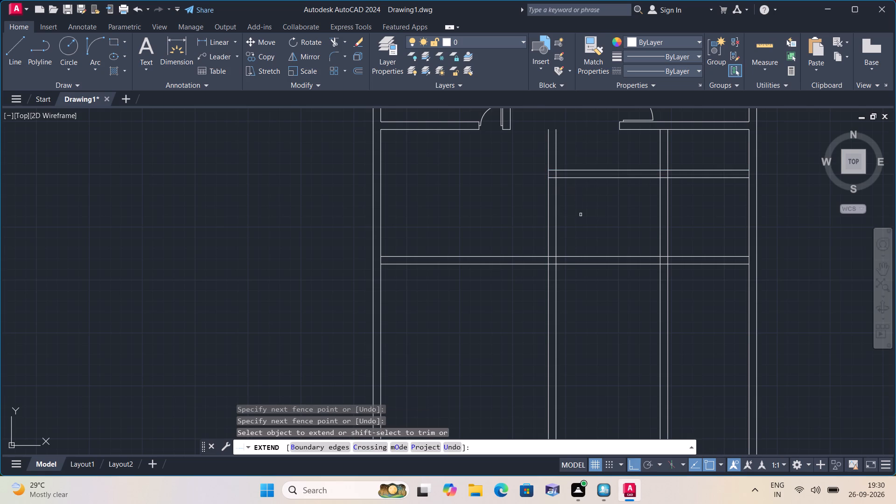
pyautogui.press('space')
# Trim off the middle vertical wall's two lines where they project above the short horizontal wall.
pyautogui.write('trim')
pyautogui.press('space')
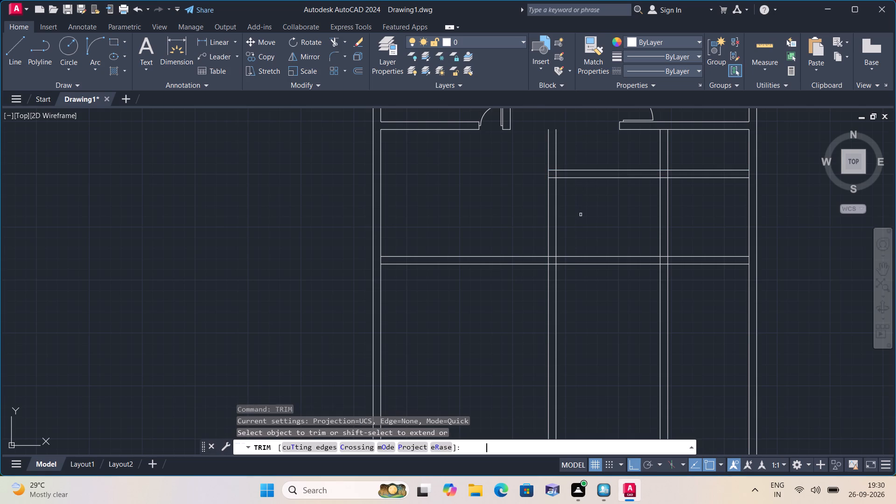
pyautogui.click(580, 151)
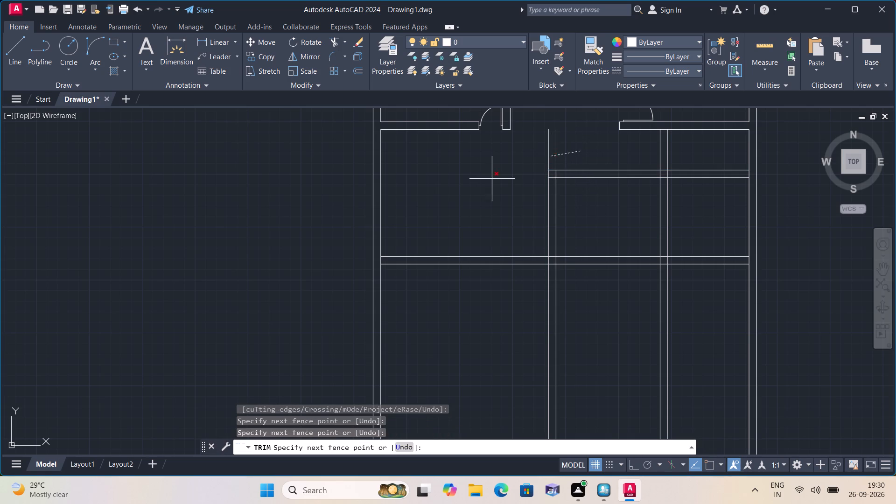
pyautogui.click(492, 175)
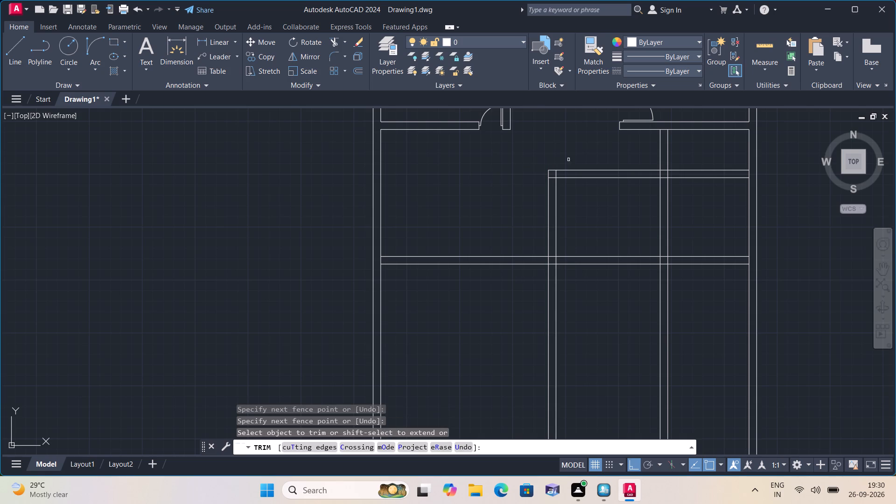
# Trim the short horizontal wall's junctions with the right outer wall and crossing vertical wall, and open the vertical wall's top junction.
pyautogui.scroll(1, 624, 161)
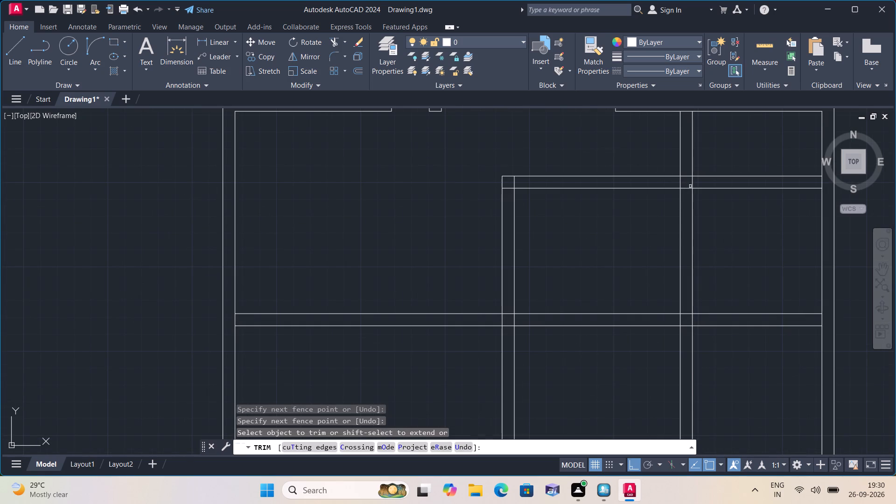
pyautogui.scroll(-1, 753, 193)
pyautogui.scroll(1, 791, 188)
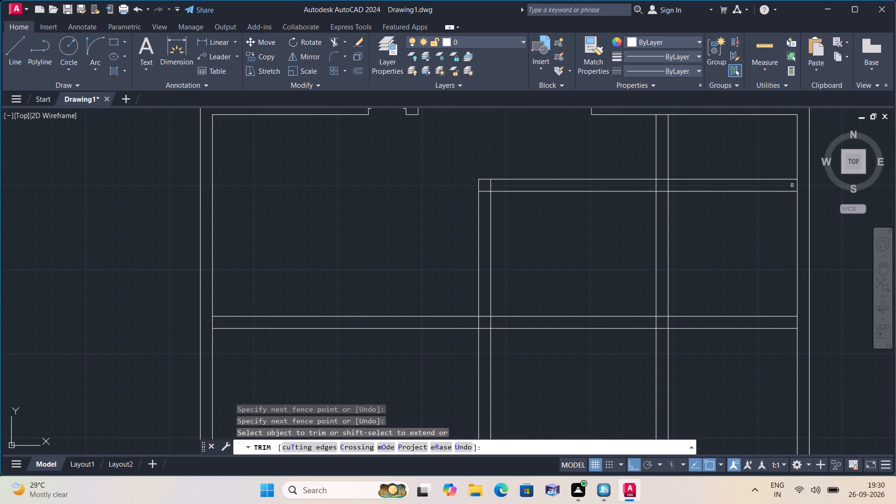
pyautogui.click(799, 185)
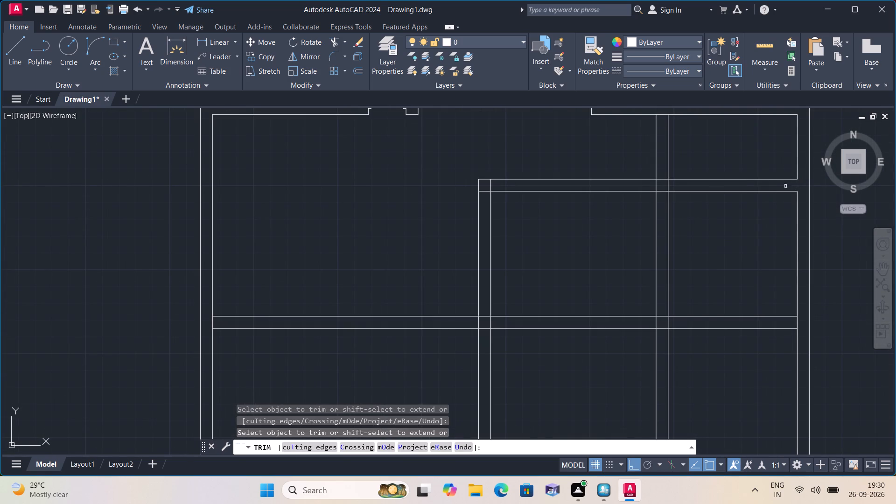
pyautogui.click(719, 184)
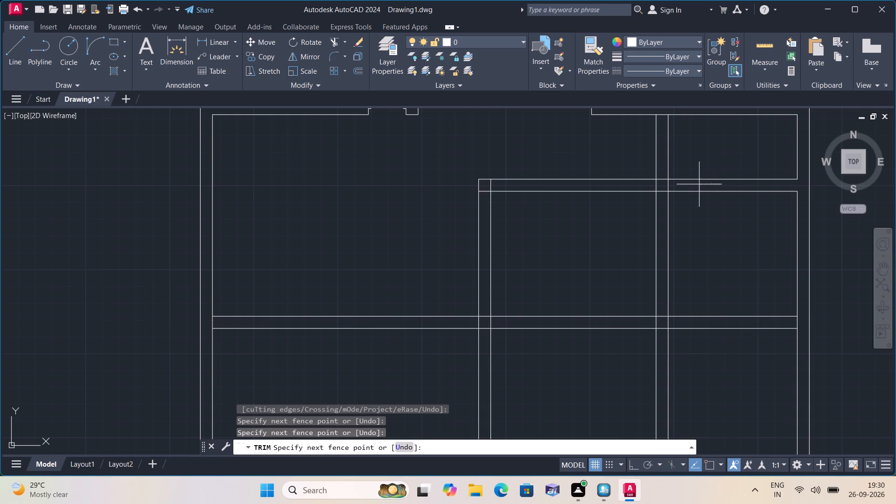
pyautogui.click(635, 184)
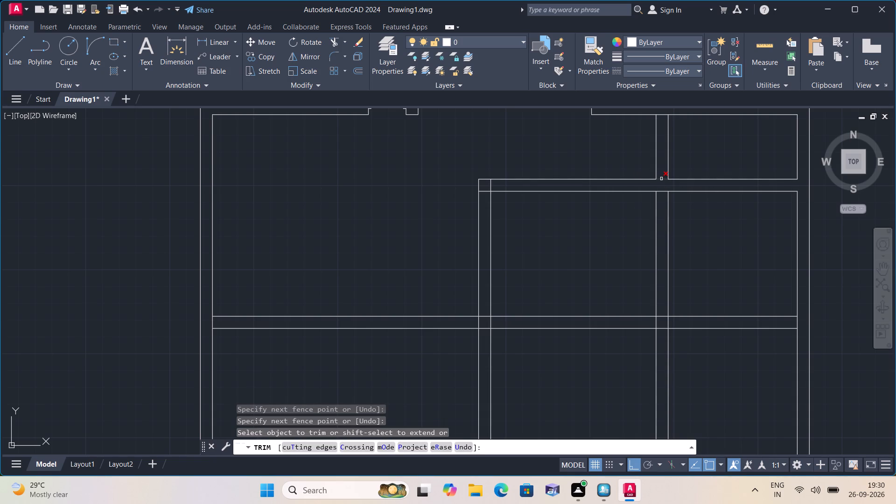
pyautogui.click(661, 179)
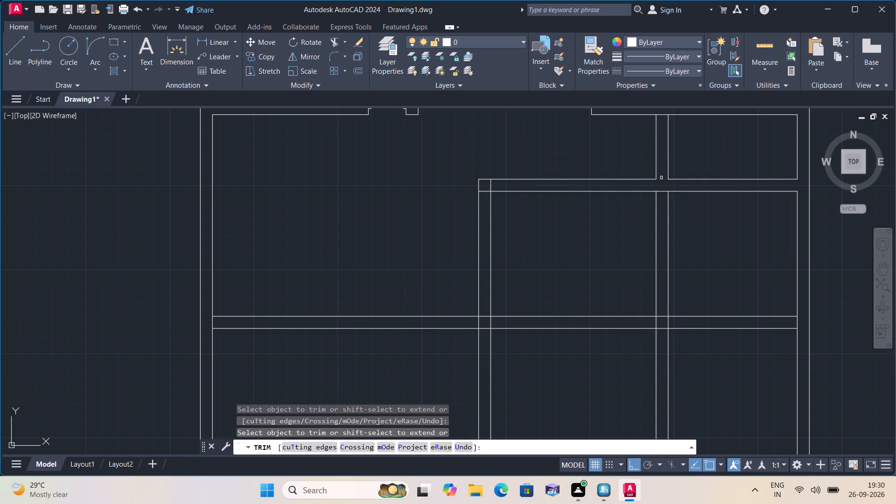
pyautogui.scroll(-1, 660, 156)
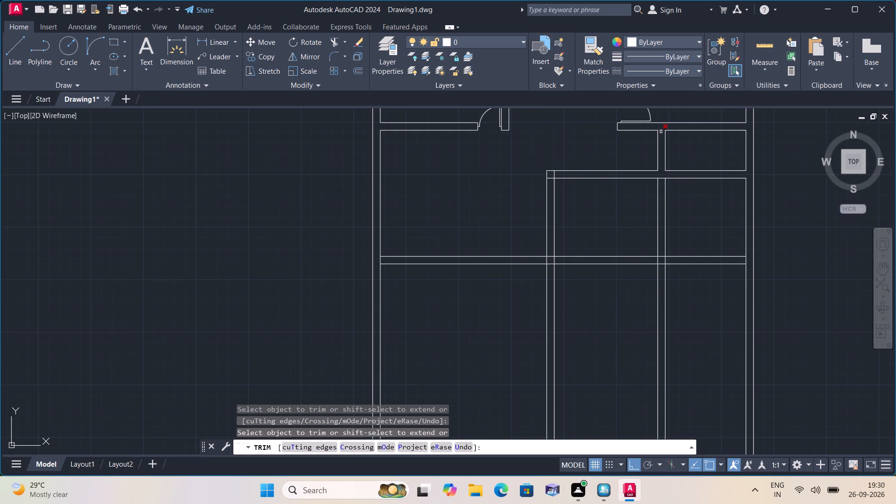
pyautogui.scroll(-1, 661, 132)
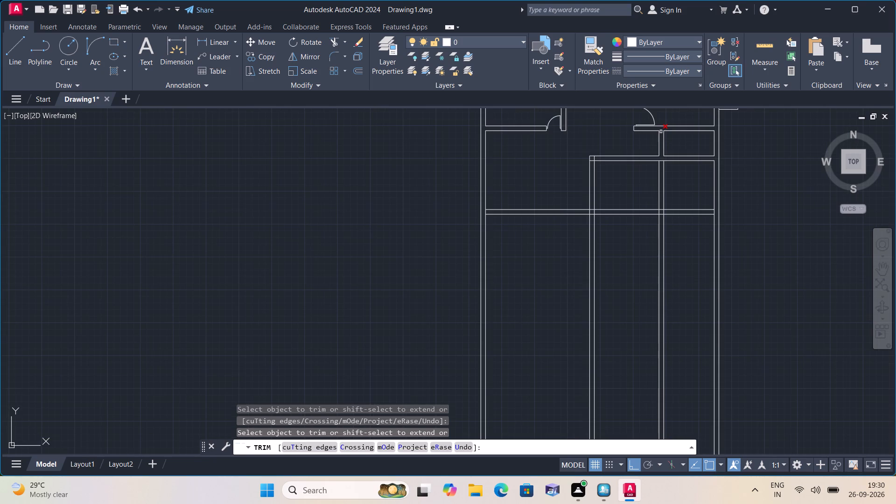
pyautogui.click(661, 132)
# Trim the overlapping line ends inside the corner where the short horizontal wall meets the middle vertical wall.
pyautogui.scroll(1, 589, 159)
pyautogui.click(593, 161)
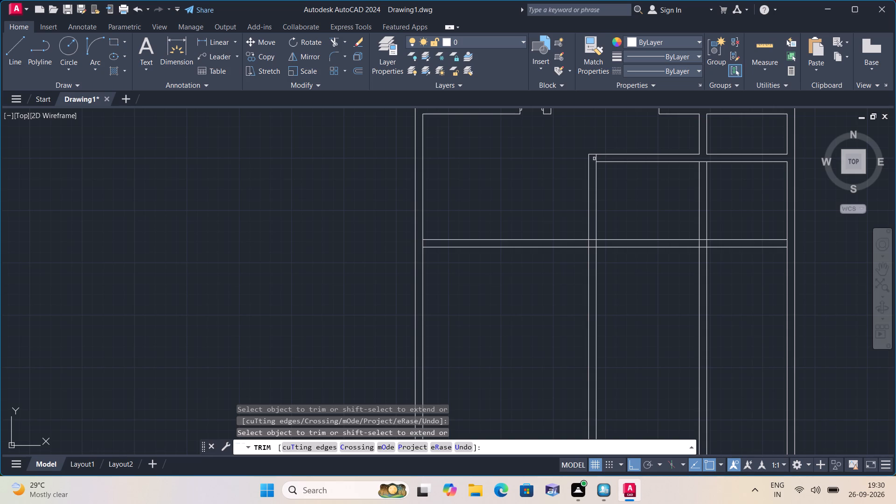
pyautogui.click(596, 159)
pyautogui.click(611, 204)
pyautogui.click(645, 202)
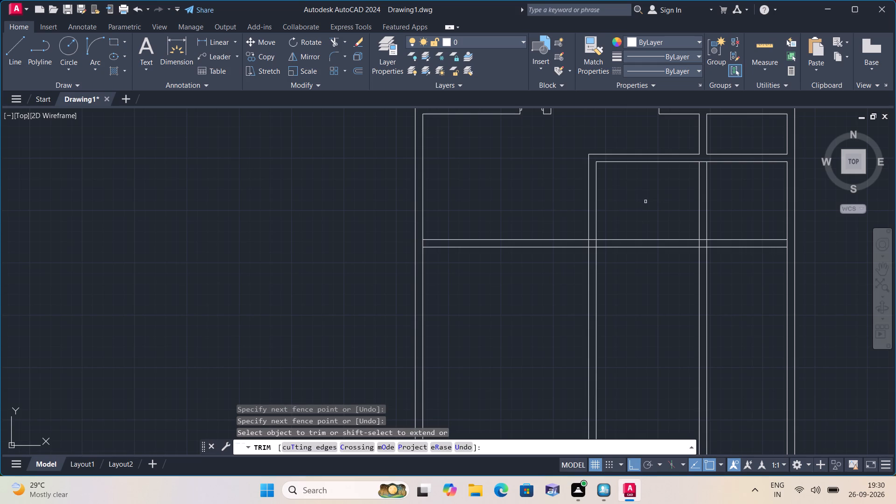
# Trim away both inner vertical walls' lines below the lower horizontal wall.
pyautogui.scroll(-1, 645, 202)
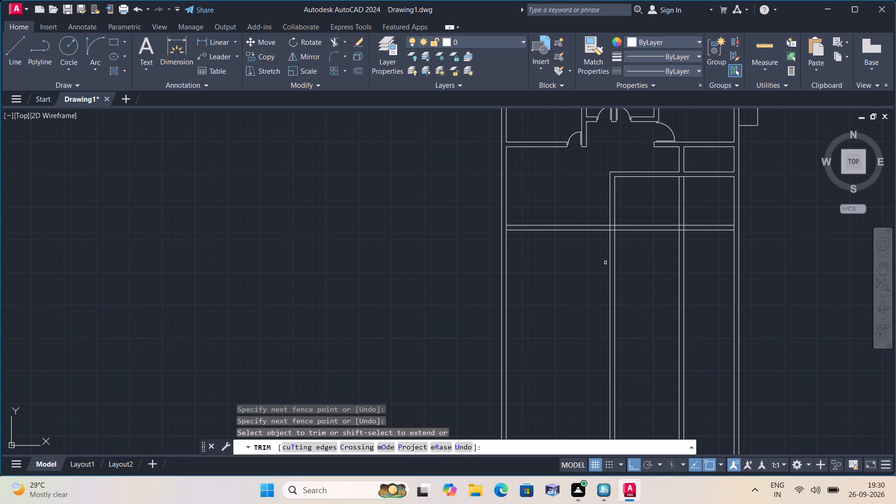
pyautogui.click(582, 267)
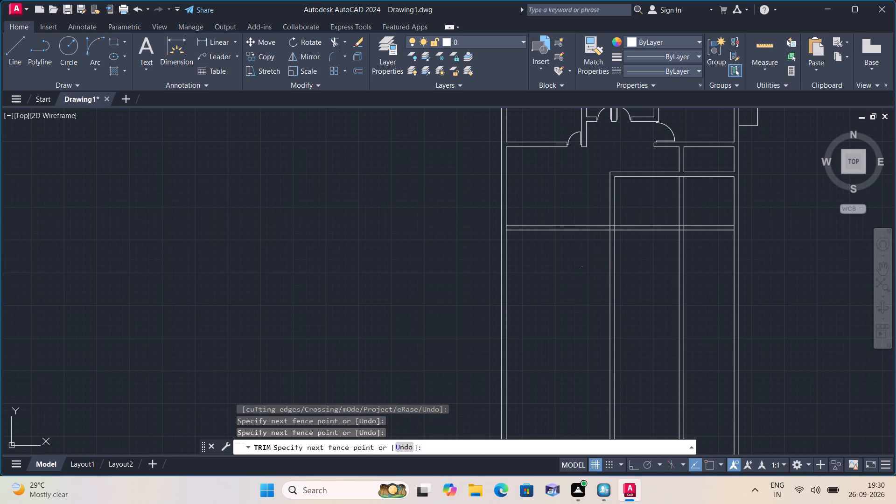
pyautogui.click(700, 259)
pyautogui.scroll(-1, 618, 266)
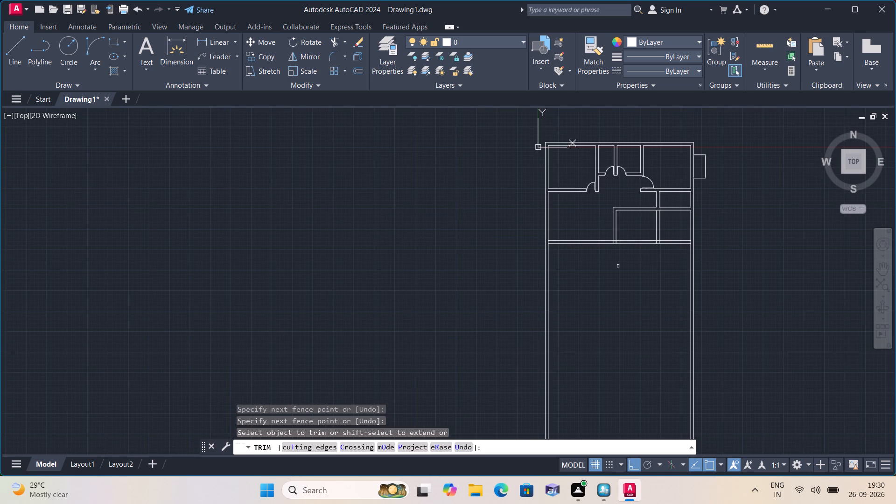
pyautogui.press('space')
# Draw a line across the thickness of the upper horizontal wall, in line with the short vertical wall's right face.
pyautogui.write('l')
pyautogui.press('space')
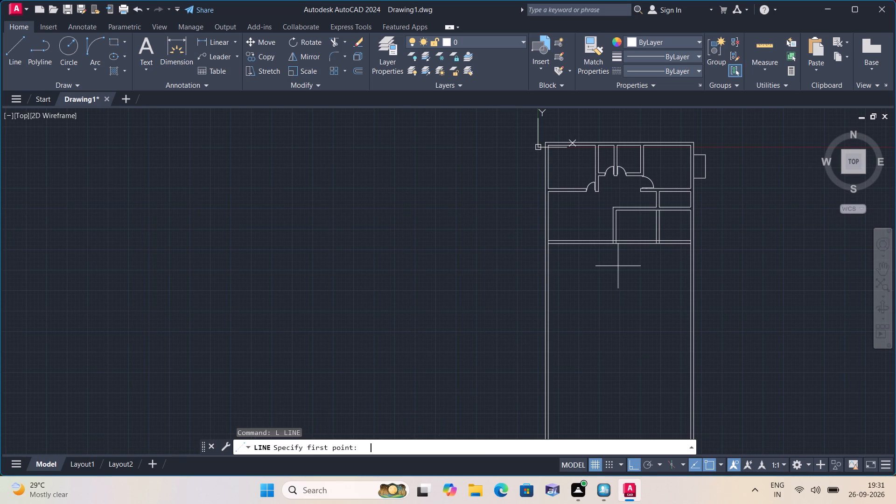
pyautogui.scroll(3, 640, 209)
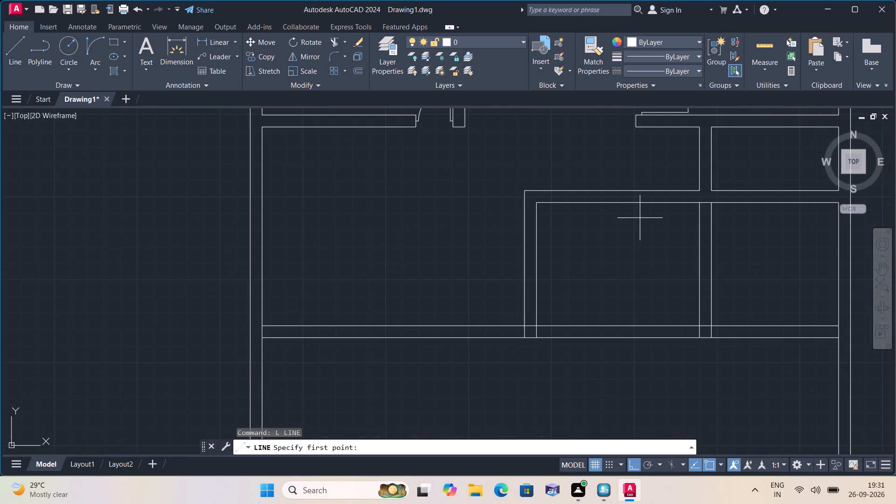
pyautogui.scroll(-1, 638, 221)
pyautogui.moveTo(637, 225); pyautogui.dragTo(574, 315, button='middle')
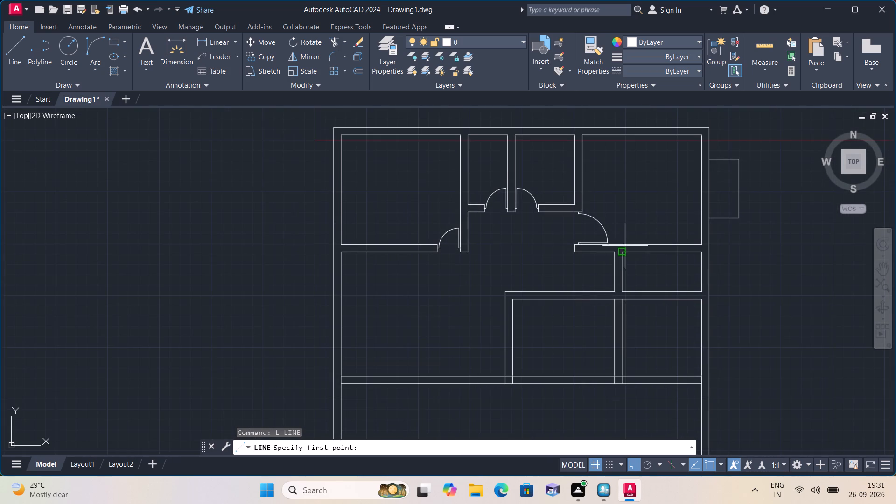
pyautogui.scroll(2, 625, 246)
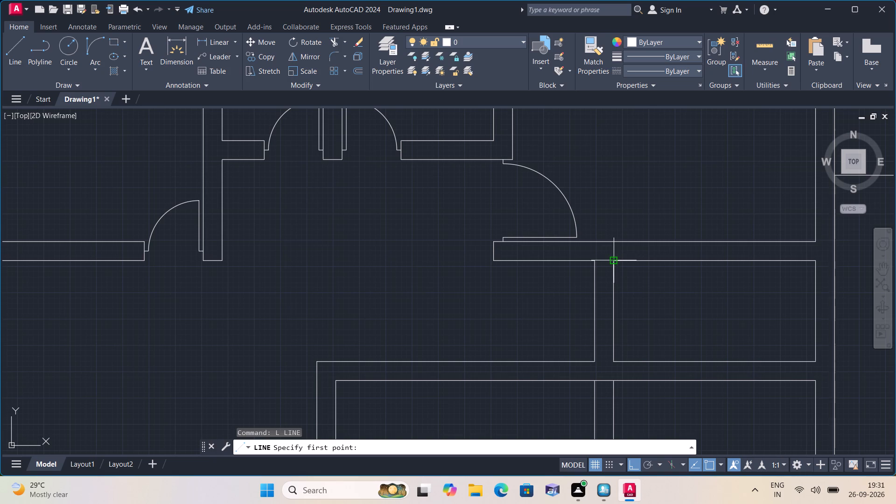
pyautogui.click(617, 261)
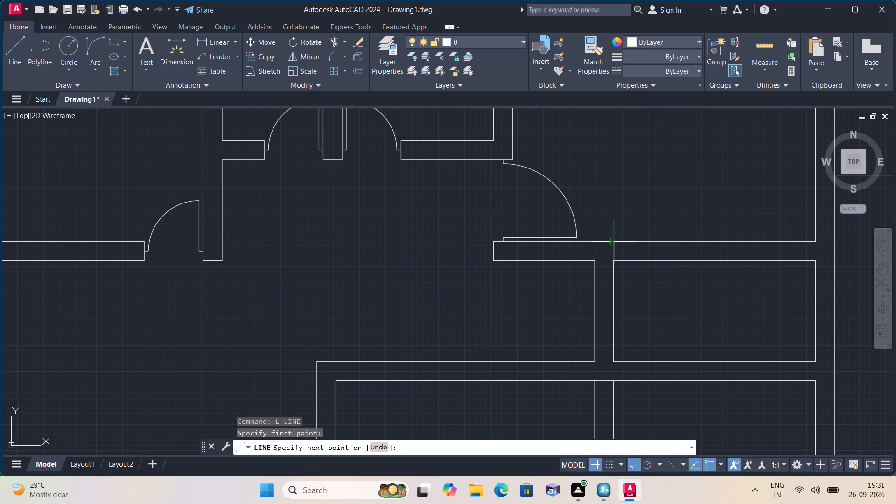
pyautogui.click(611, 240)
pyautogui.press('space')
# Draw consecutive 2", 2' and 2" line segments rightward along the upper horizontal wall's centreline, starting at the cross line's midpoint.
pyautogui.press('space')
pyautogui.click(615, 252)
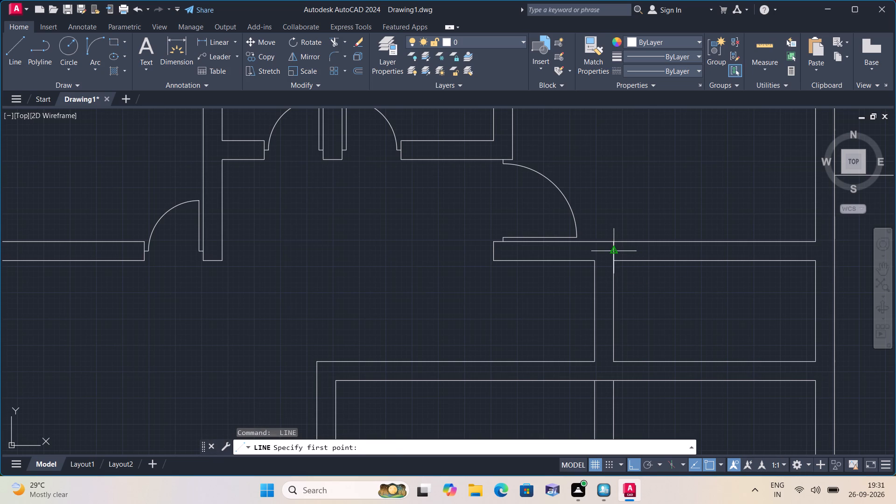
pyautogui.press('2')
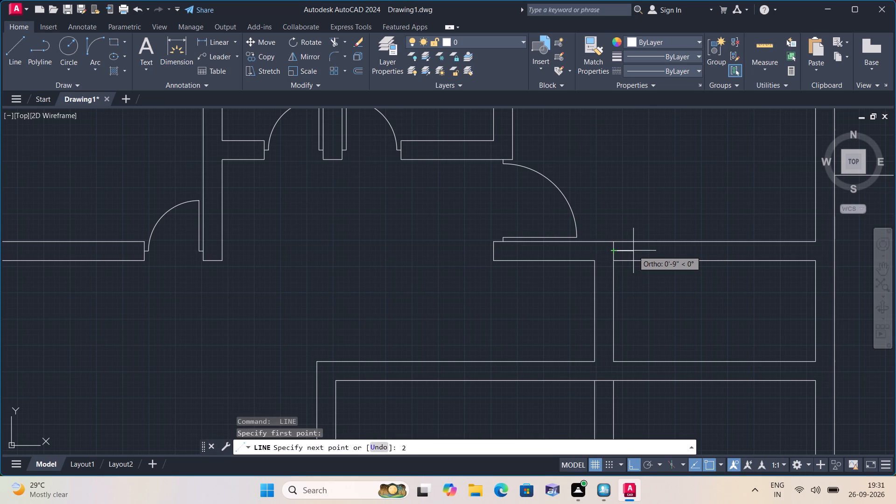
pyautogui.hotkey('shift', '"')
pyautogui.press('space')
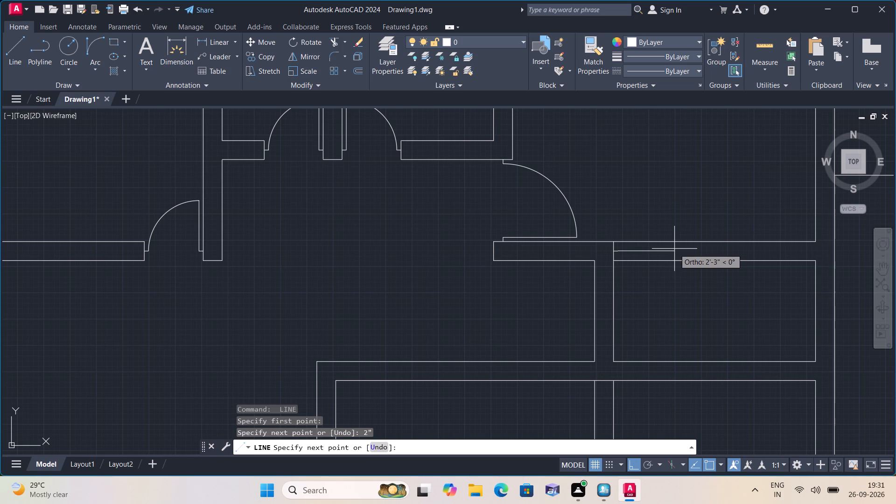
pyautogui.write("2'")
pyautogui.press('space')
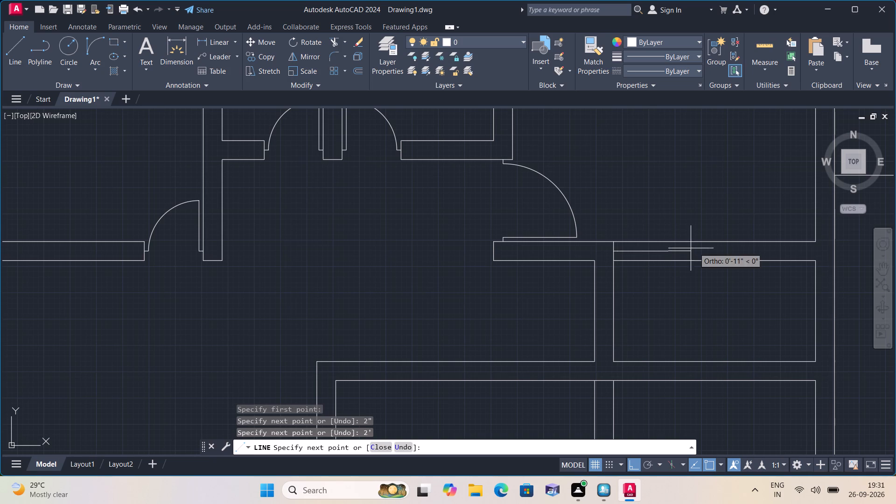
pyautogui.press('2')
pyautogui.press("'")
pyautogui.press('BackSpace')
pyautogui.hotkey('shift', '"')
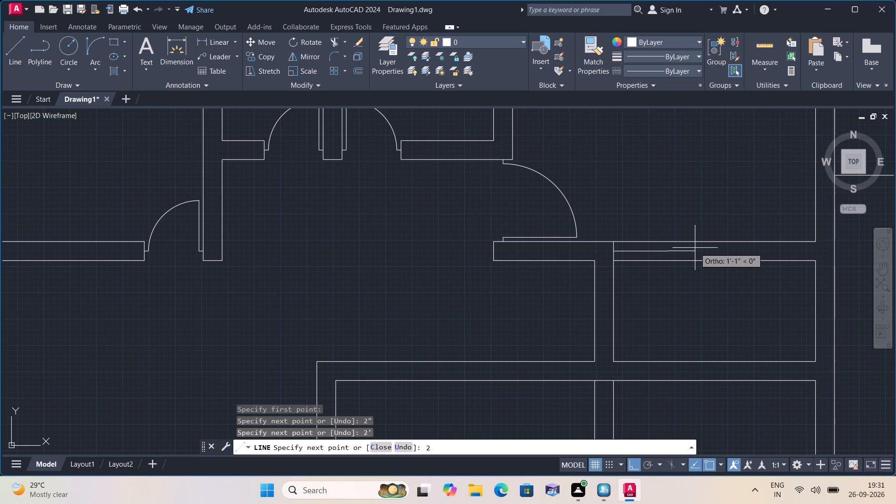
pyautogui.press('space')
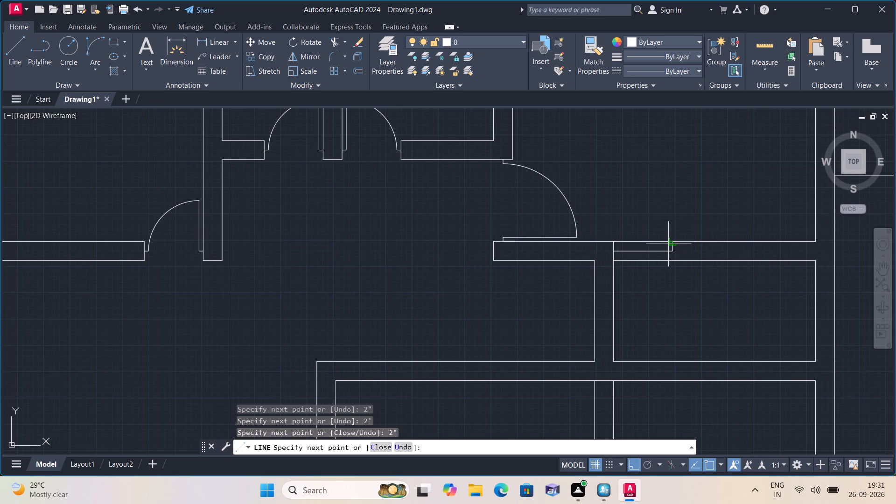
# Draw the door opening's right jamb across the wall thickness, from the last segment's end to the upper and lower wall faces.
pyautogui.click(670, 244)
pyautogui.press('space')
pyautogui.press('space')
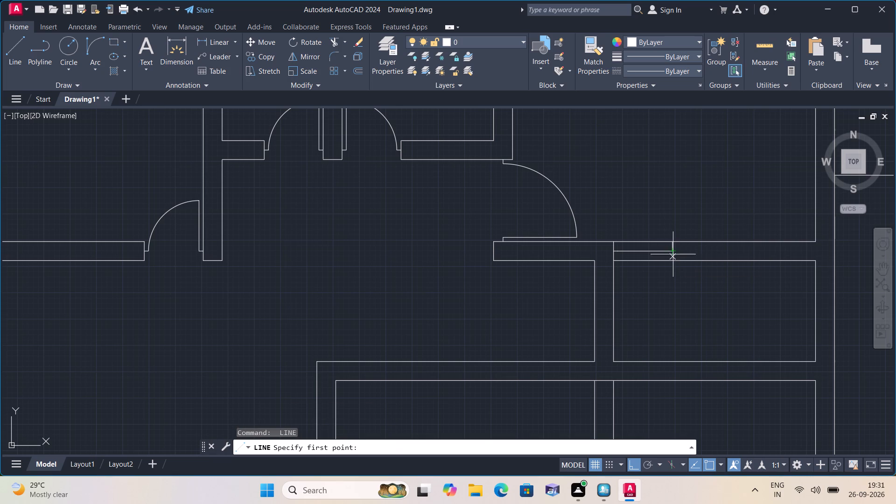
pyautogui.click(673, 250)
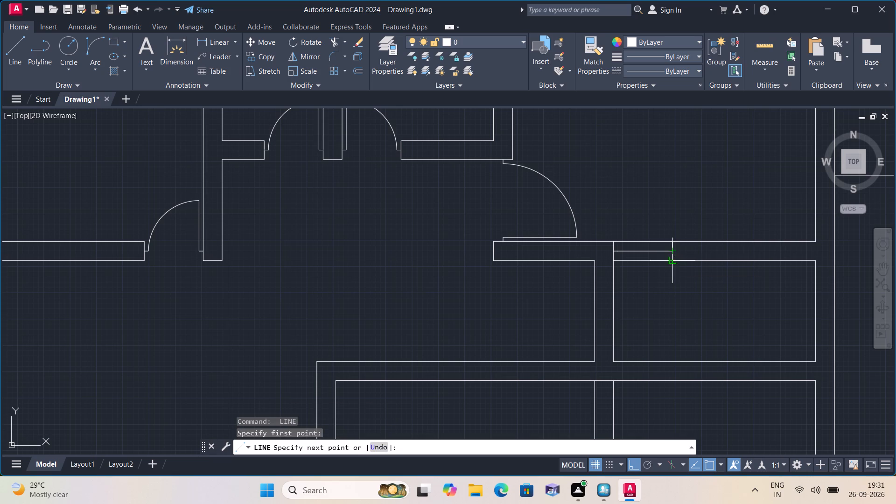
pyautogui.click(673, 258)
pyautogui.press('space')
# Delete the 2' middle segment of the centreline and the cross line at the opening's left end.
pyautogui.click(661, 252)
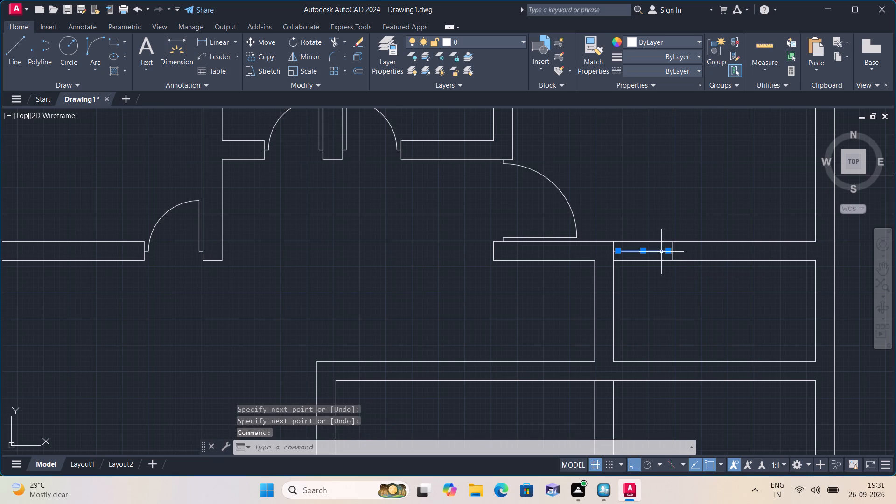
pyautogui.scroll(2, 623, 253)
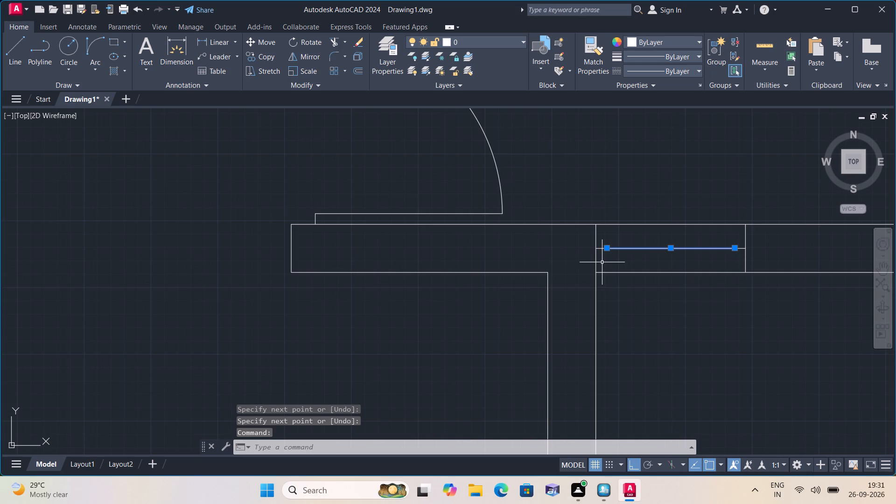
pyautogui.click(596, 256)
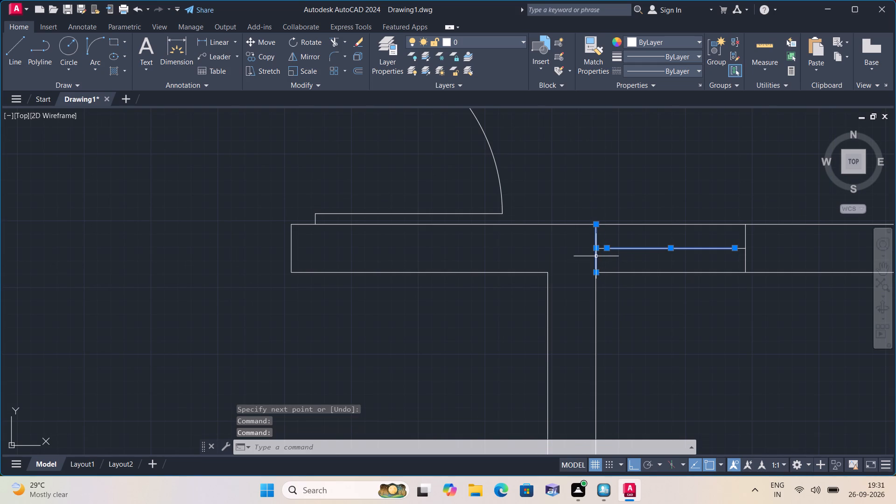
pyautogui.press('Delete')
# Draw the left jamb across the wall thickness, from the short vertical wall's right-face corner up to the upper wall face.
pyautogui.write('l')
pyautogui.press('space')
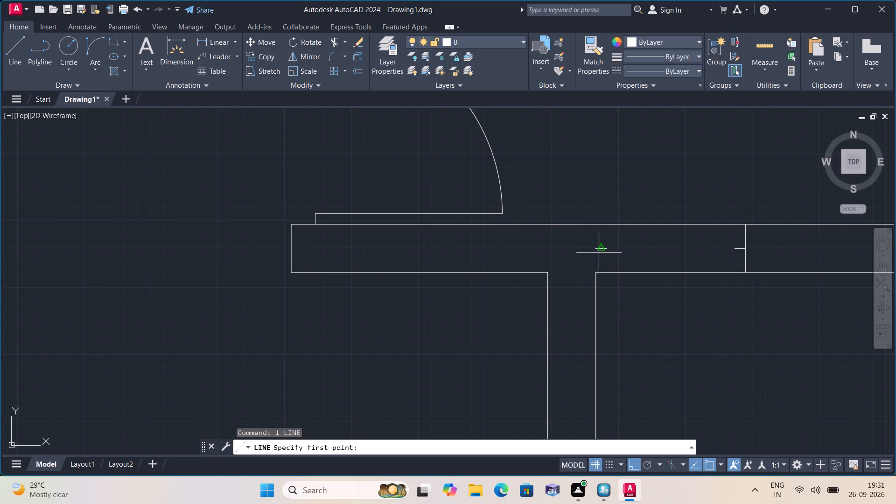
pyautogui.scroll(1, 609, 254)
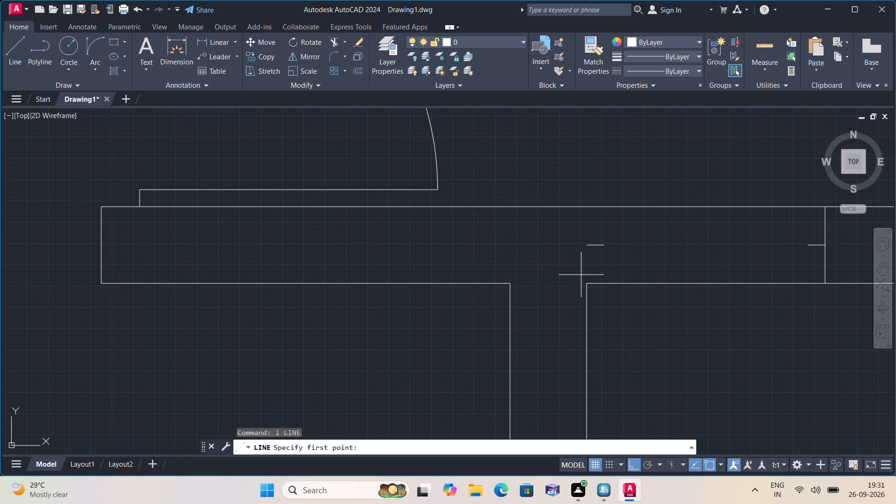
pyautogui.click(586, 282)
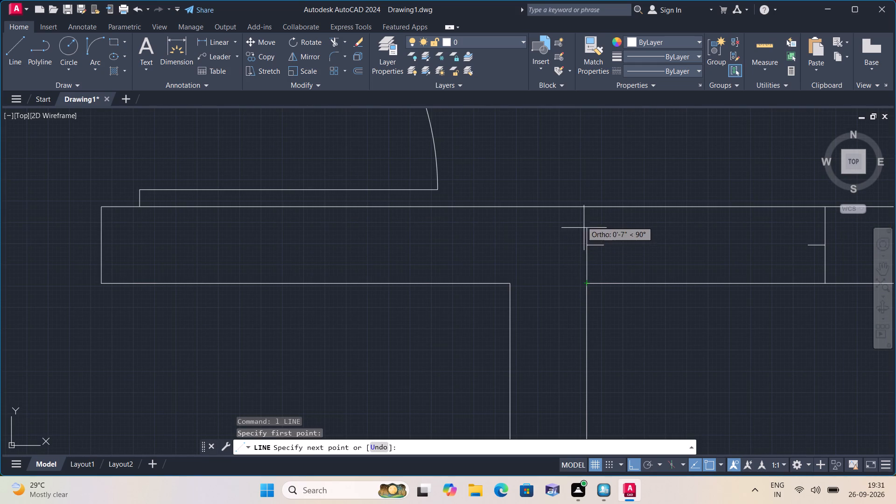
pyautogui.click(584, 207)
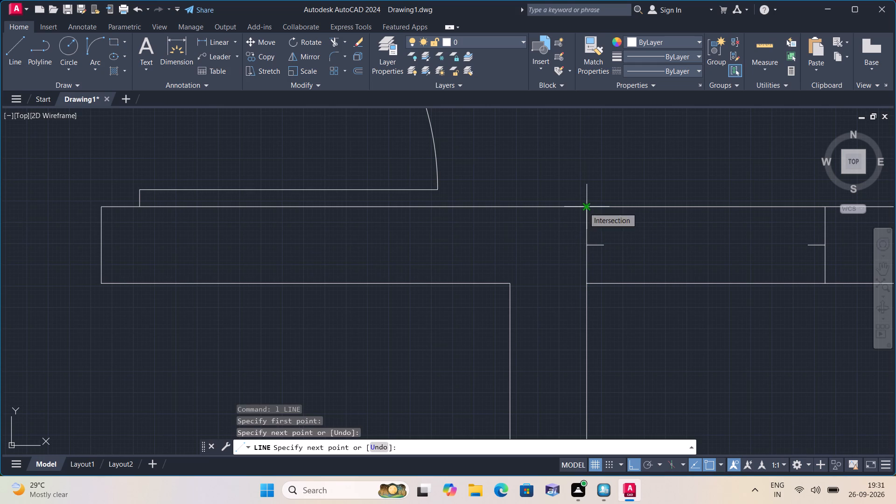
pyautogui.press('space')
# Draw a 2' door leaf line straight down from the free end of the left jamb's stub.
pyautogui.press('space')
pyautogui.click(604, 246)
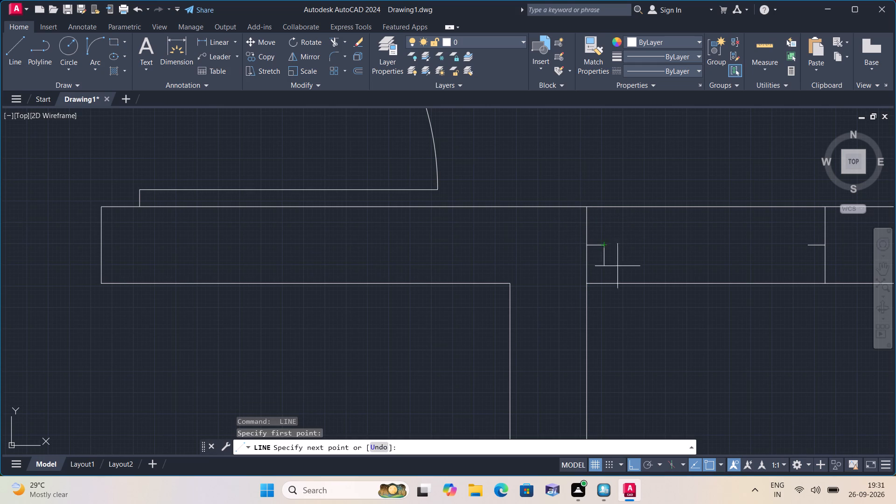
pyautogui.write("2'")
pyautogui.press('space')
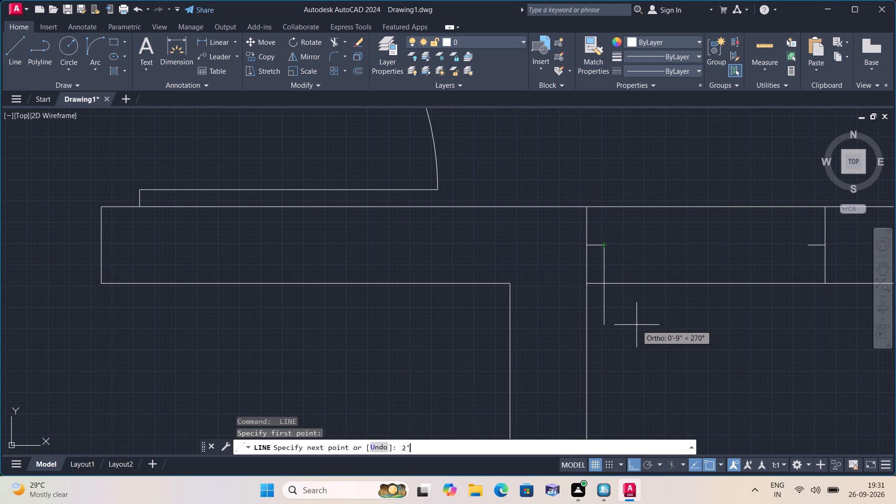
pyautogui.press('Escape')
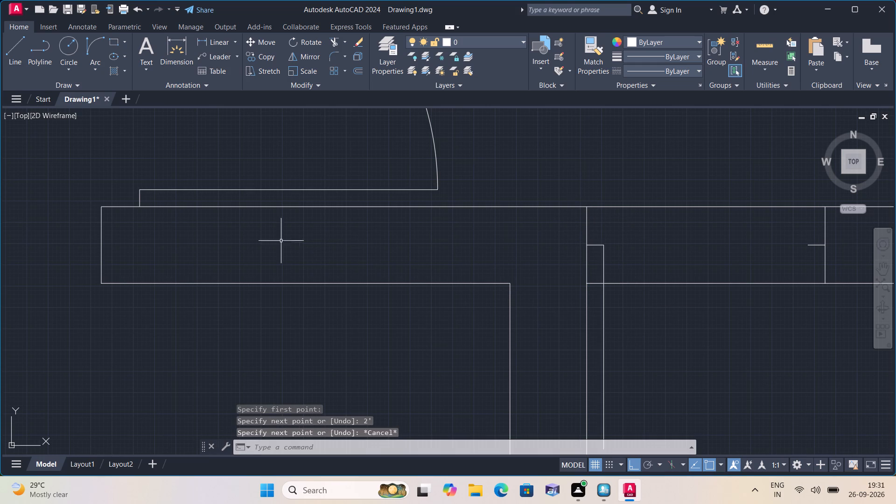
# Draw the door swing with a Start, End, Direction arc from the leaf's lower end to the right jamb's stub.
pyautogui.click(94, 70)
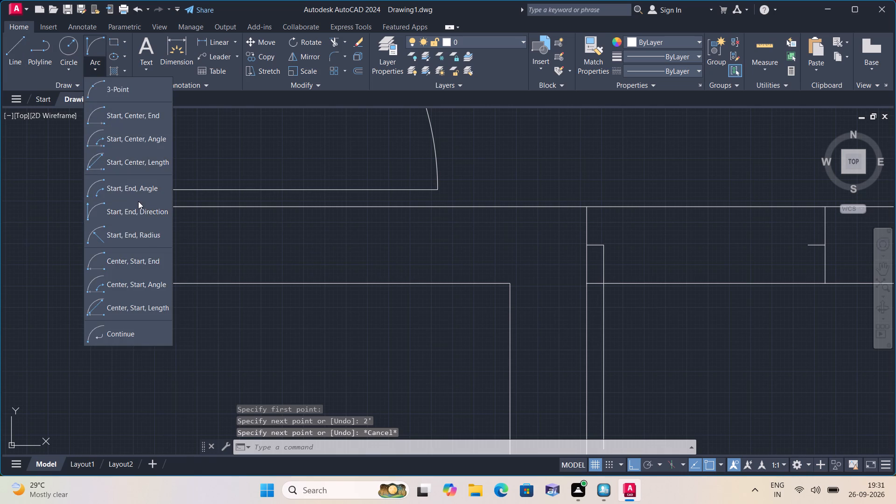
pyautogui.click(140, 210)
pyautogui.scroll(-1, 482, 274)
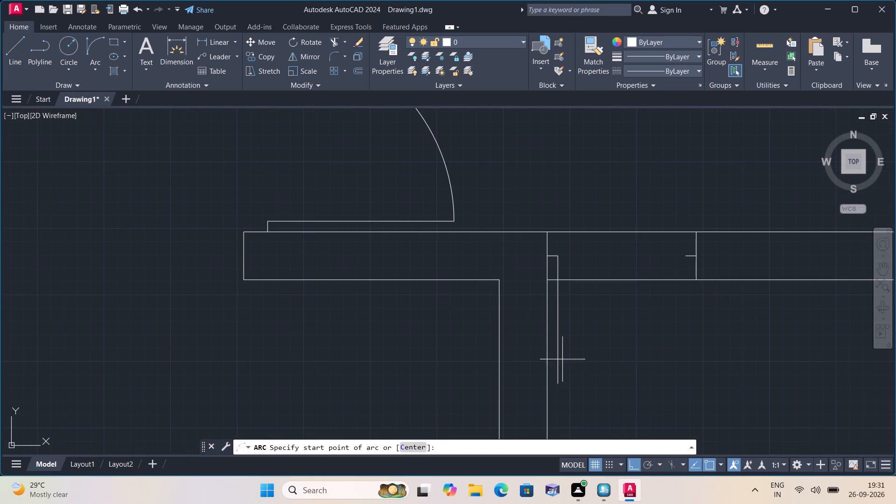
pyautogui.click(558, 384)
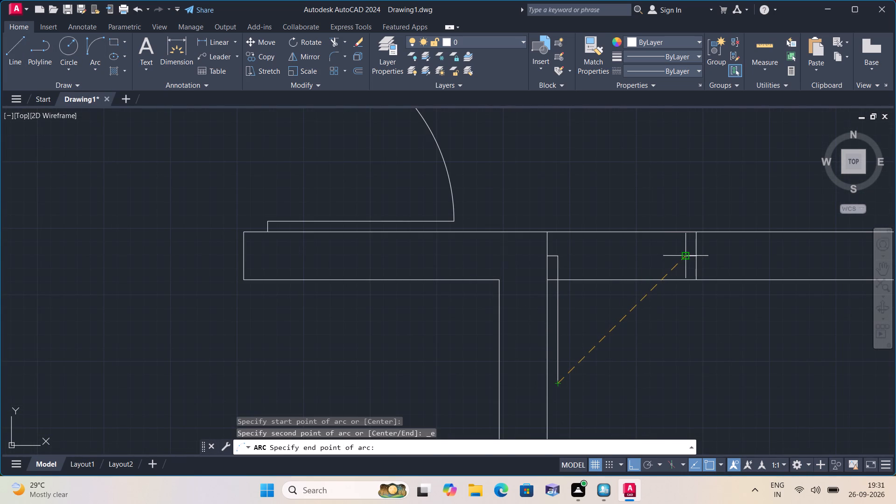
pyautogui.click(686, 256)
pyautogui.click(674, 308)
# Draw a line 3" down from the lower middle room's upper-left inner corner, continuing across the vertical wall's thickness to its outer face.
pyautogui.scroll(-1, 561, 254)
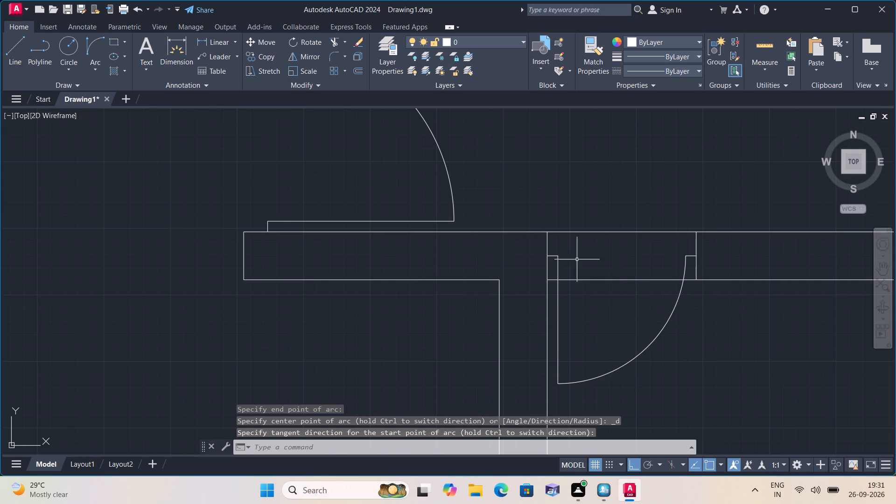
pyautogui.moveTo(574, 282); pyautogui.dragTo(560, 204, button='middle')
pyautogui.scroll(-1, 574, 283)
pyautogui.scroll(-1, 560, 203)
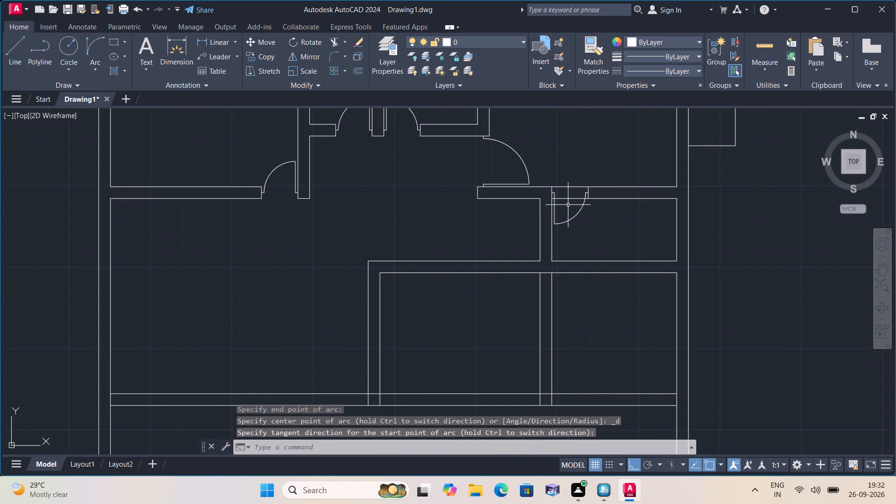
pyautogui.scroll(1, 481, 246)
pyautogui.moveTo(481, 246); pyautogui.dragTo(487, 185, button='middle')
pyautogui.scroll(-1, 481, 246)
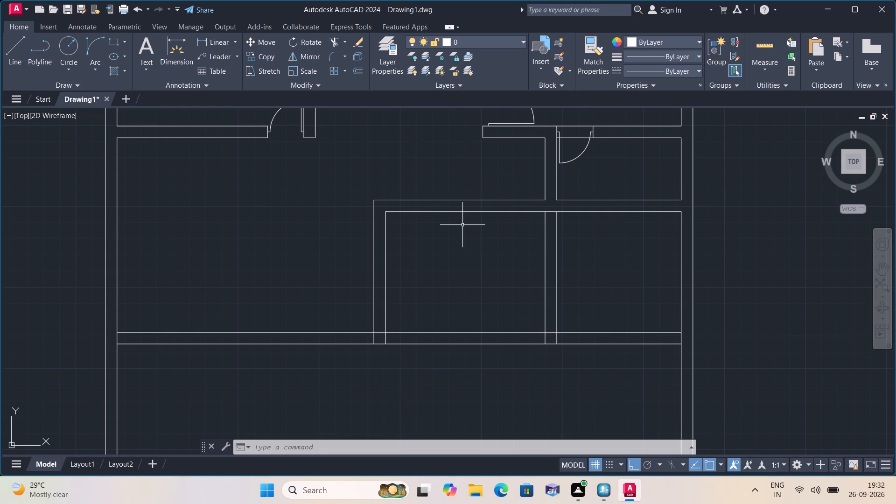
pyautogui.write('l')
pyautogui.press('space')
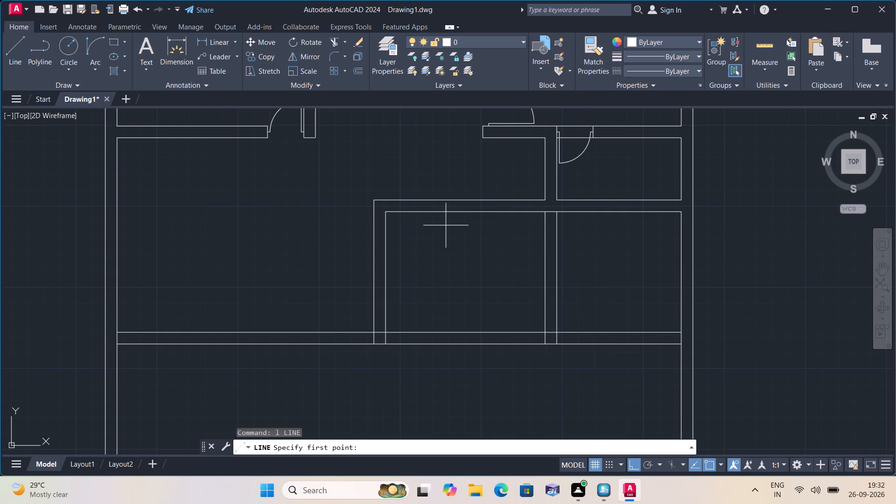
pyautogui.scroll(2, 404, 218)
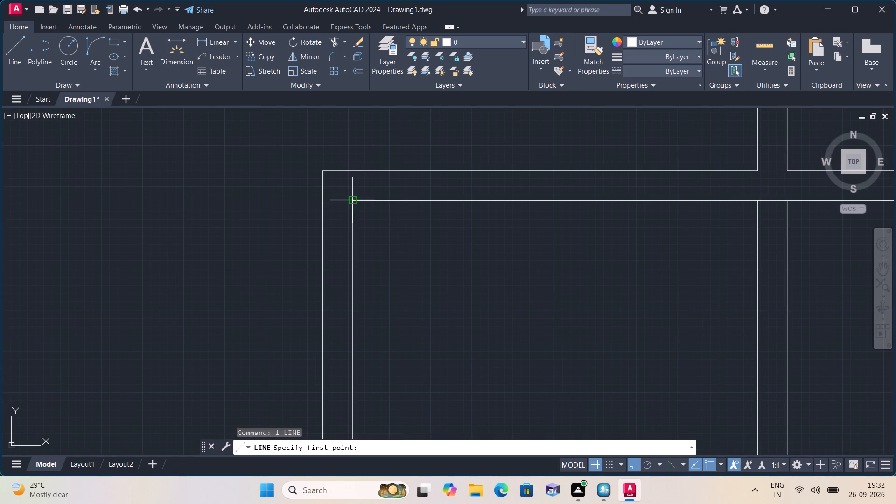
pyautogui.click(351, 200)
pyautogui.write('3"')
pyautogui.press('space')
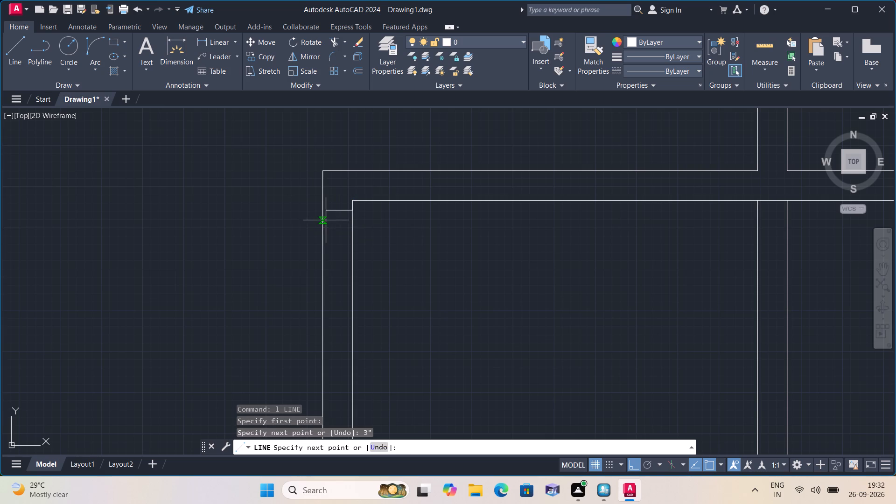
pyautogui.click(326, 211)
pyautogui.press('space')
# From the new jamb's midpoint, draw 2", 2' and 2" segments down the vertical wall's centreline, ending with a line to its inner face.
pyautogui.press('space')
pyautogui.click(336, 211)
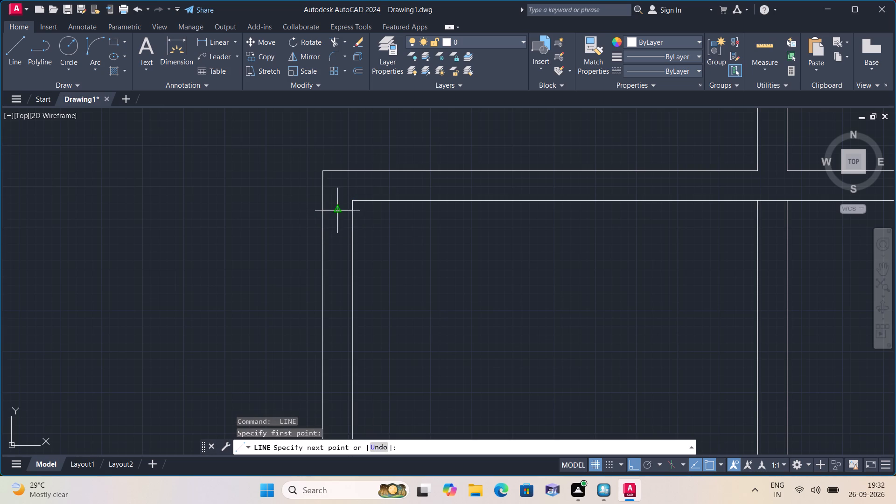
pyautogui.write('2"')
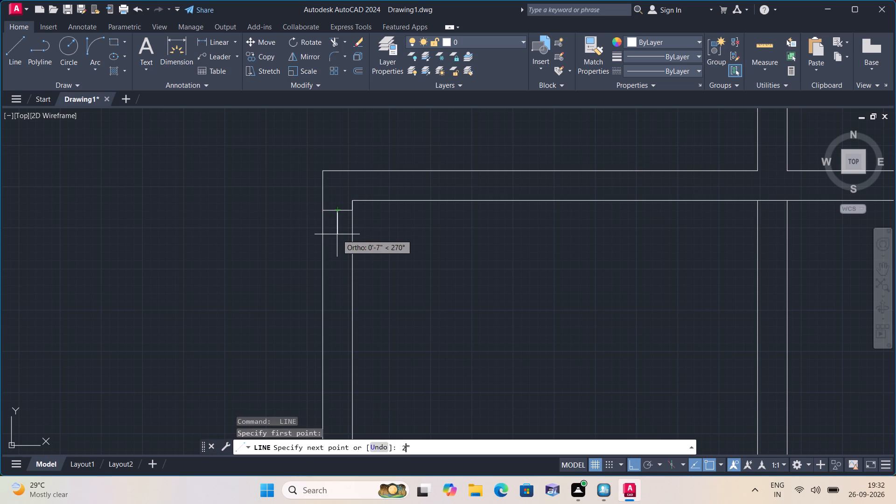
pyautogui.press('space')
pyautogui.write("2'")
pyautogui.press('space')
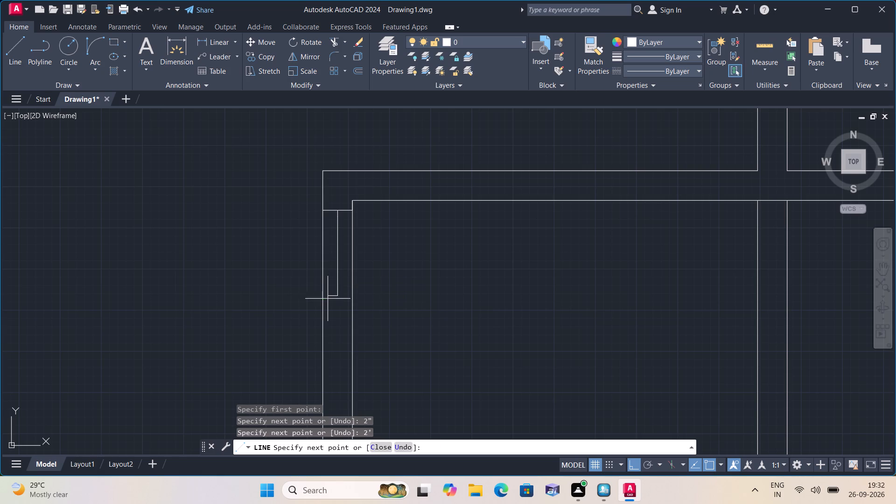
pyautogui.write('2"')
pyautogui.press('space')
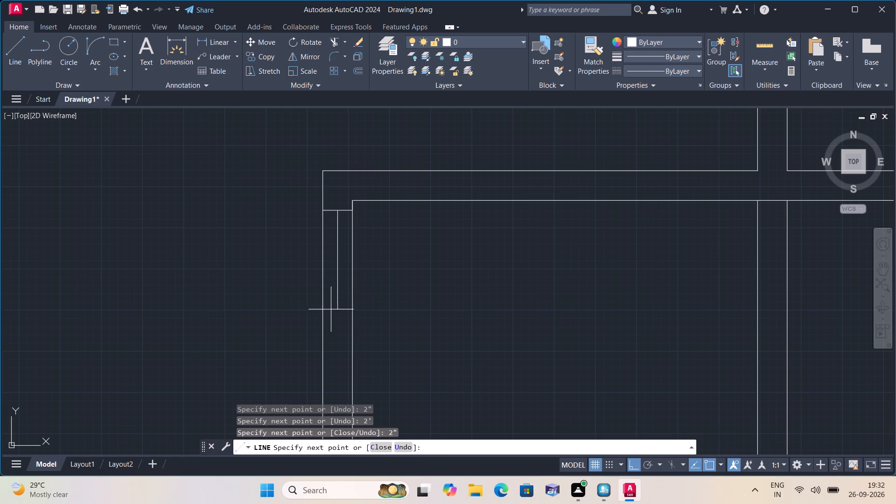
pyautogui.click(350, 303)
pyautogui.press('space')
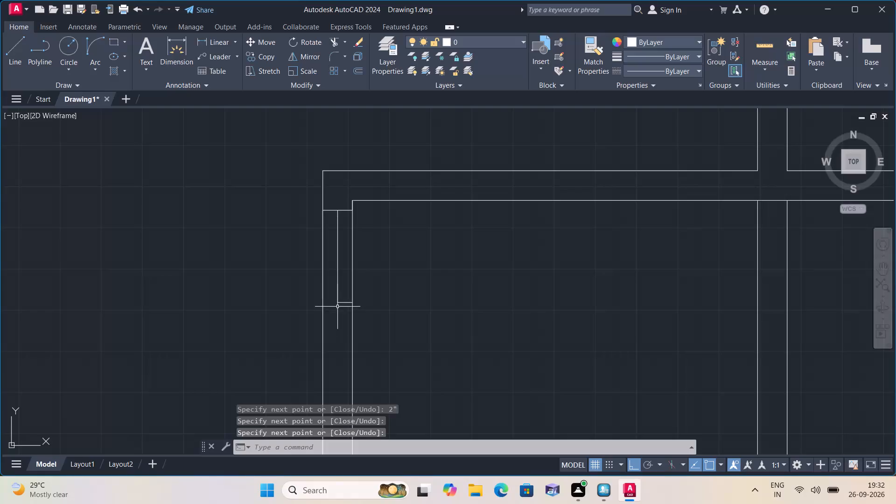
# Draw a line from the lower end of the opening's centreline across to the vertical wall's outer face, completing the lower jamb.
pyautogui.click(337, 302)
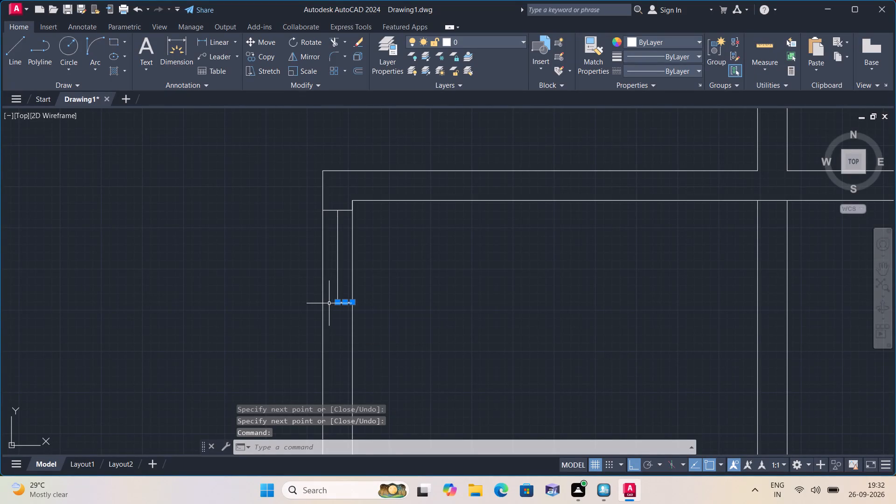
pyautogui.press('Escape')
pyautogui.press('space')
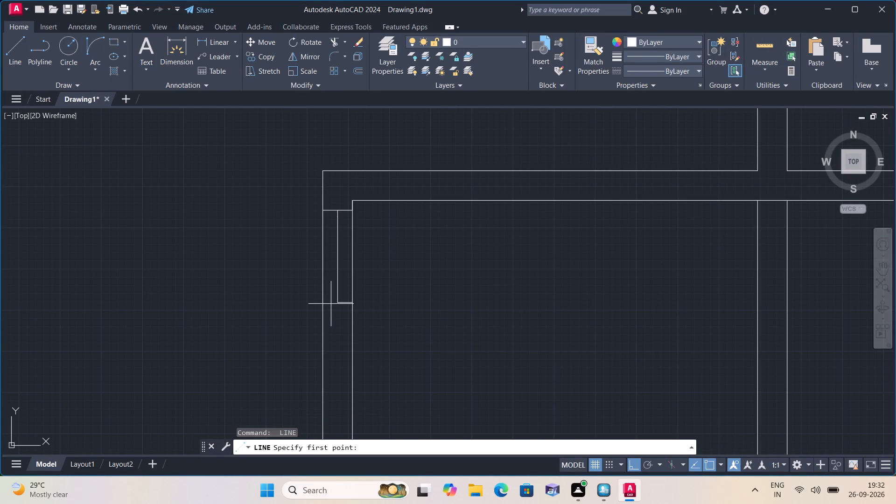
pyautogui.click(339, 302)
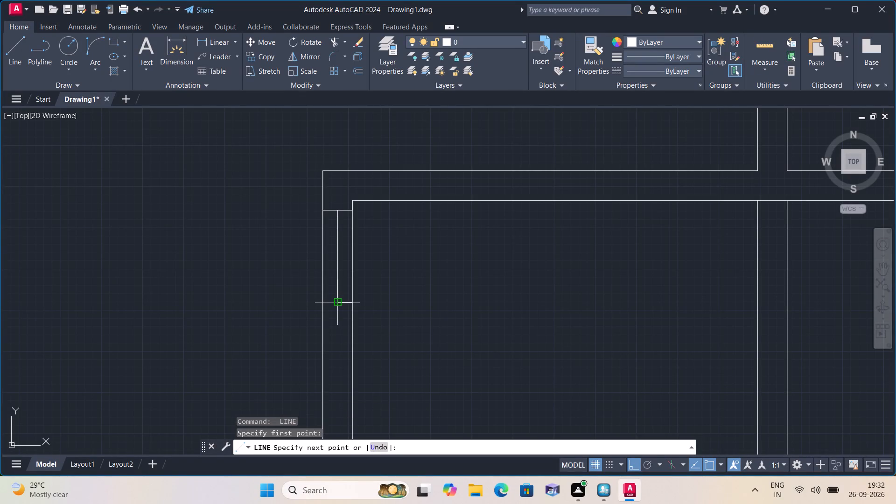
pyautogui.click(323, 301)
pyautogui.press('space')
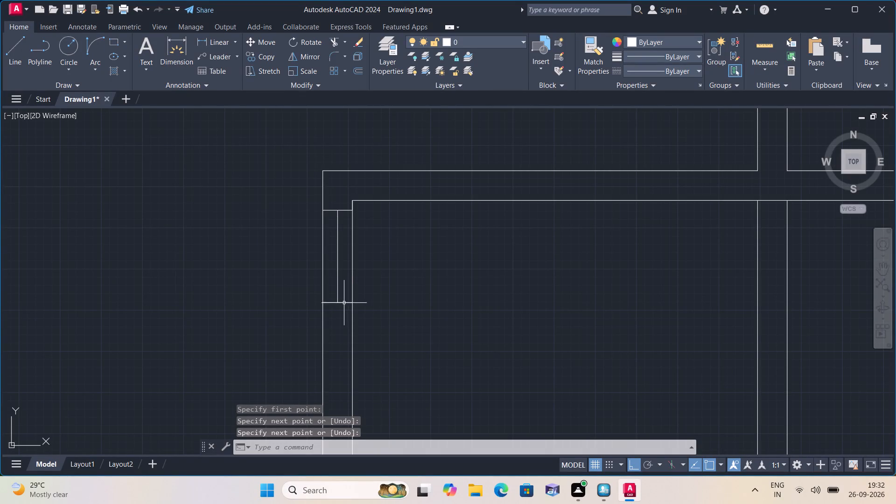
# Erase the 2' centreline segment between the two jamb stubs in the lower middle room's left wall.
pyautogui.click(336, 272)
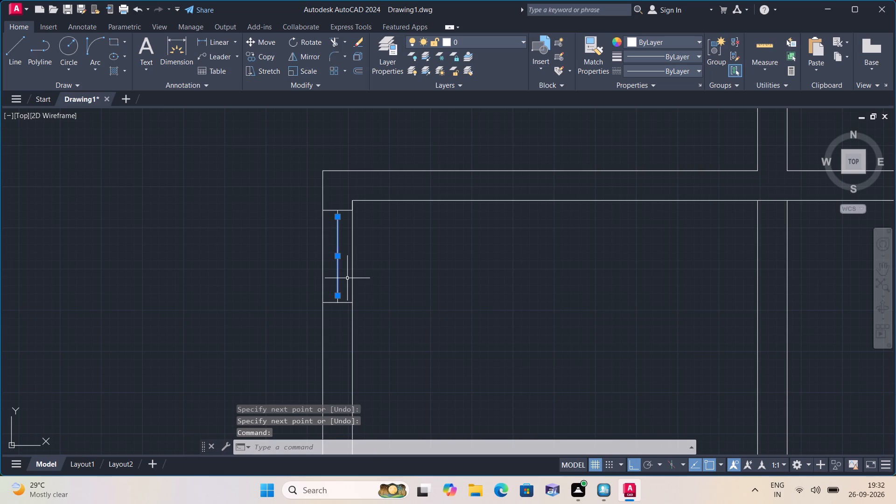
pyautogui.press('Delete')
pyautogui.scroll(1, 349, 214)
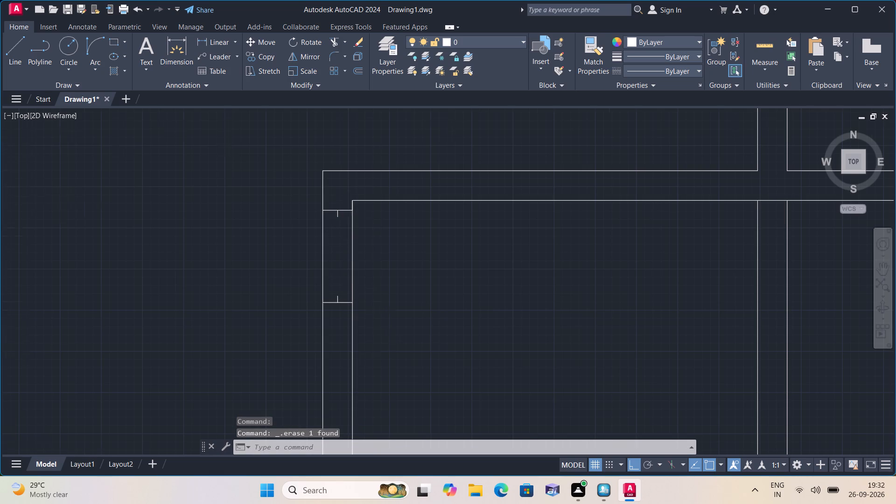
pyautogui.click(352, 203)
pyautogui.press('Delete')
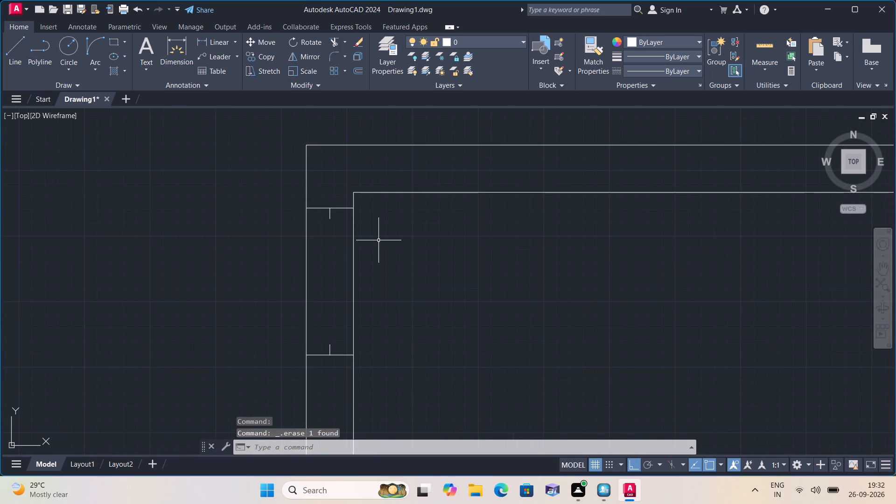
# Draw a 2' door leaf line horizontally outward to the left from the free end of the upper jamb's stub.
pyautogui.write('l')
pyautogui.press('space')
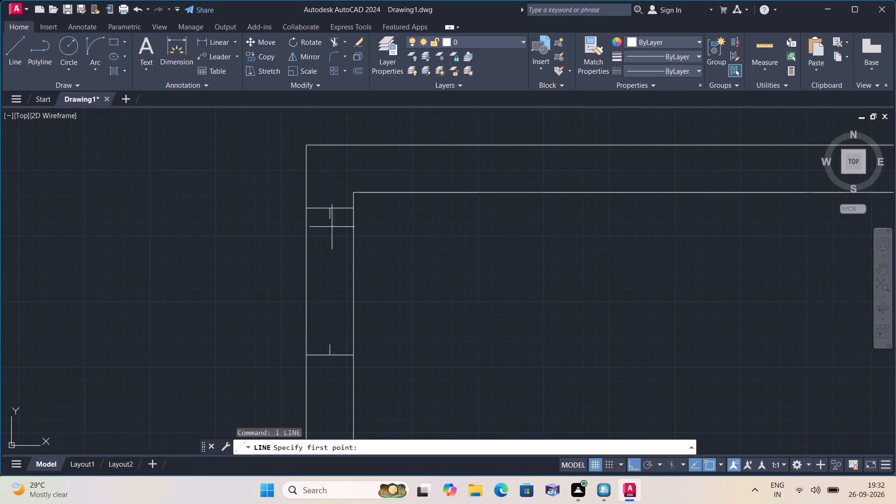
pyautogui.click(328, 220)
pyautogui.write("2'")
pyautogui.press('space')
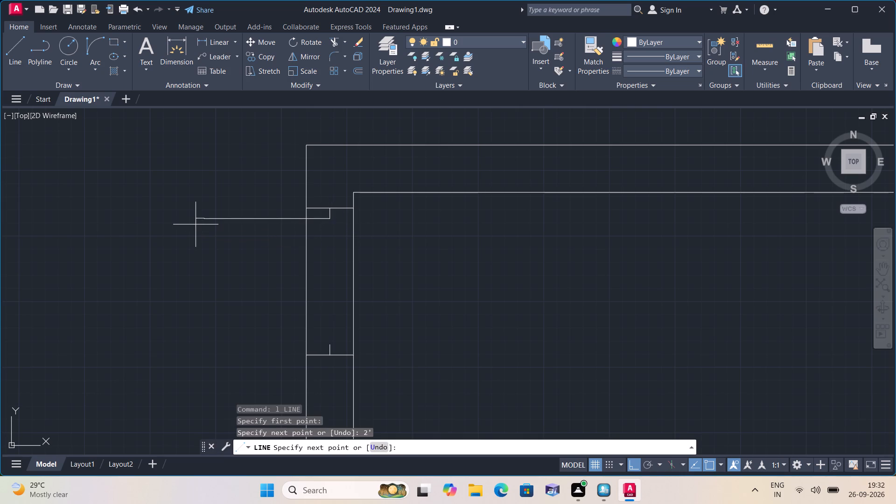
pyautogui.press('Escape')
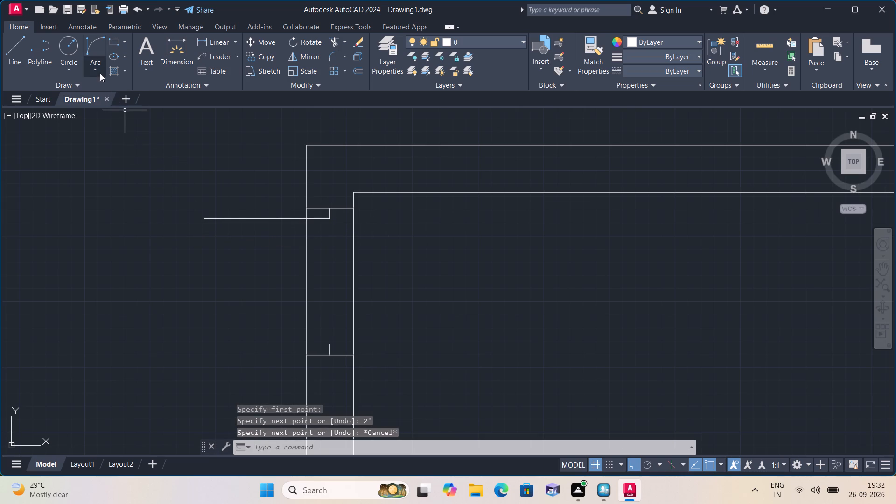
# Draw the door swing with a Start, End, Direction arc from the leaf's outer end to the lower jamb's stub.
pyautogui.click(94, 67)
pyautogui.click(111, 208)
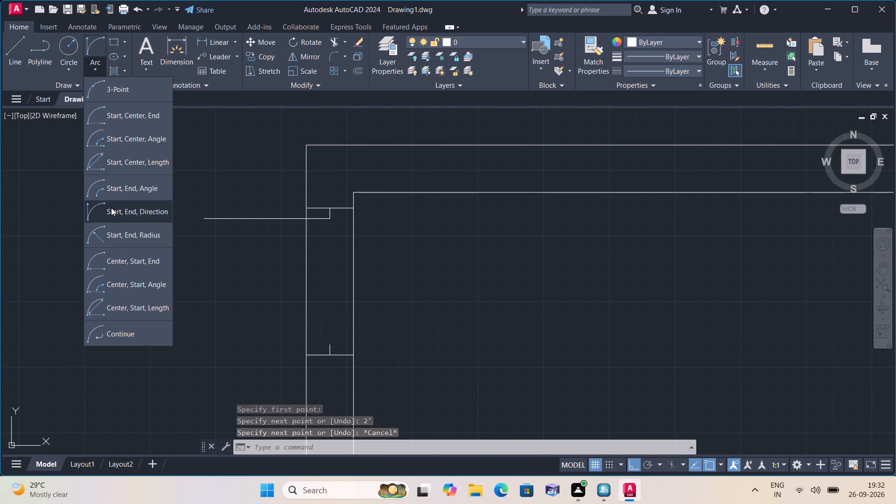
pyautogui.click(202, 220)
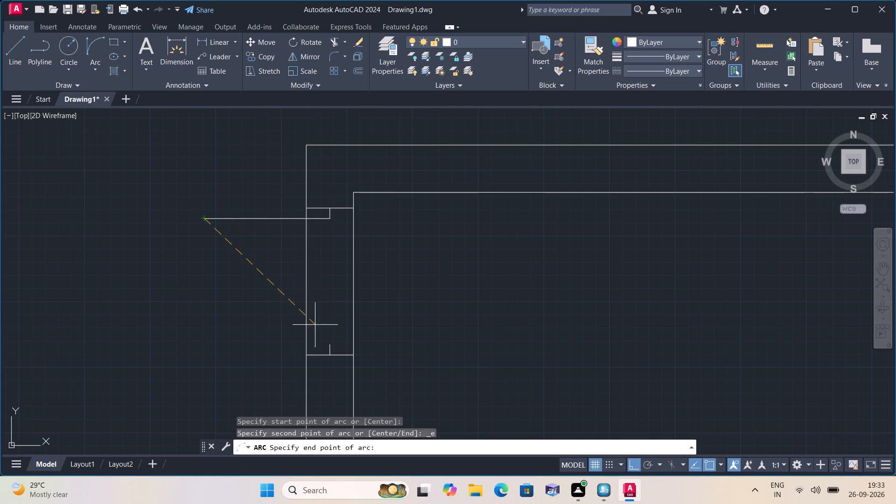
pyautogui.click(330, 344)
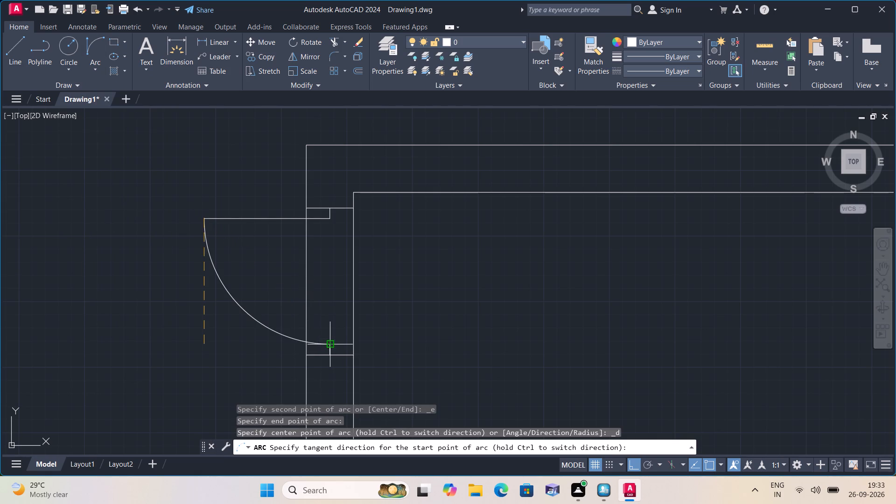
pyautogui.click(221, 343)
pyautogui.scroll(-1, 188, 301)
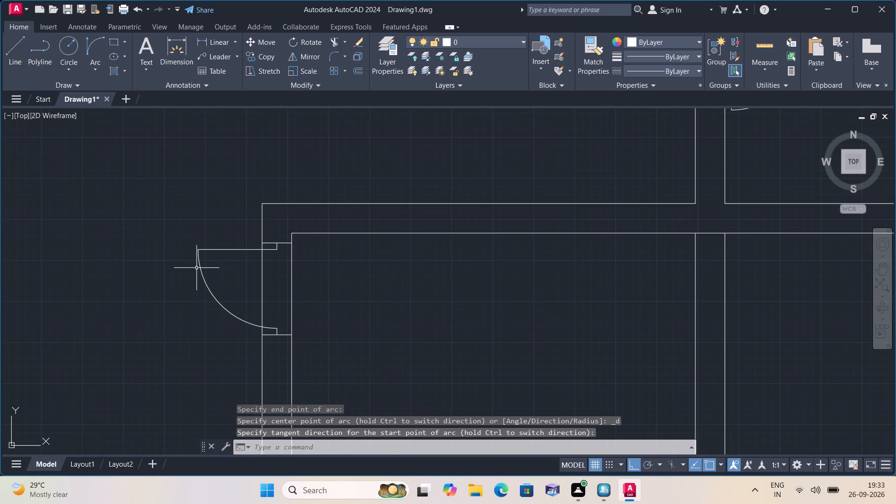
# Trim both wall lines across the lower middle room's door opening, including the short leftover pieces of the outer face beside the stubs.
pyautogui.write('trim')
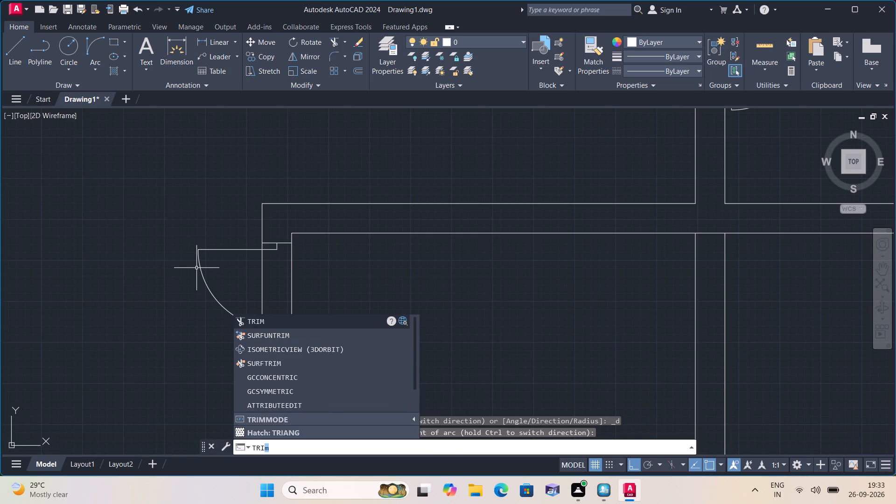
pyautogui.press('space')
pyautogui.click(250, 268)
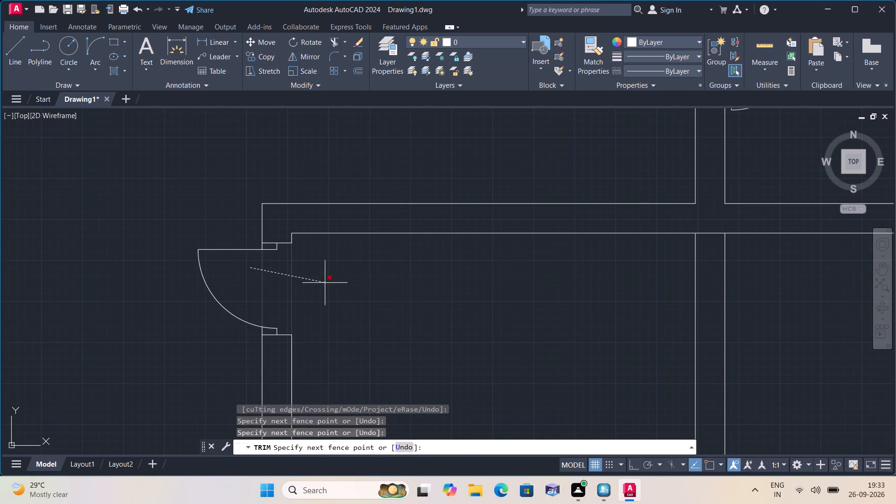
pyautogui.click(327, 283)
pyautogui.scroll(1, 272, 333)
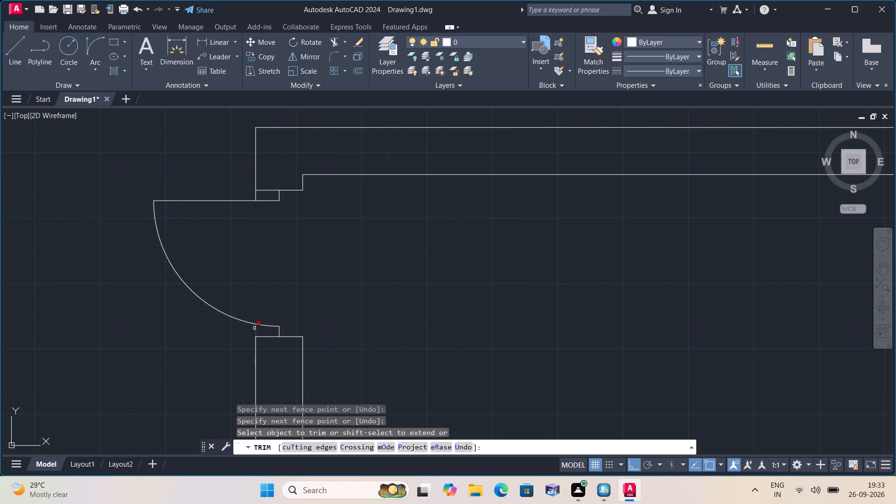
pyautogui.click(254, 328)
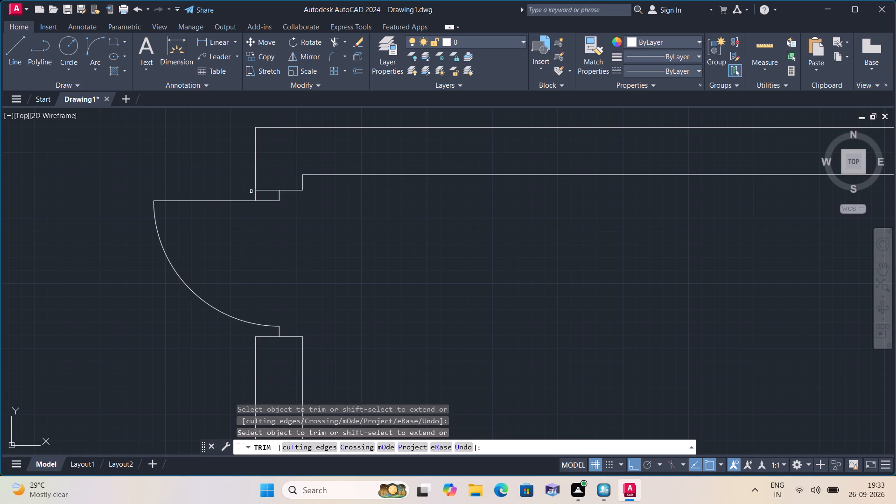
pyautogui.click(255, 196)
# Trim both wall lines across the door opening in the small right-hand room's upper wall, including the leftover pieces beside both jambs.
pyautogui.scroll(-1, 255, 196)
pyautogui.scroll(-1, 342, 232)
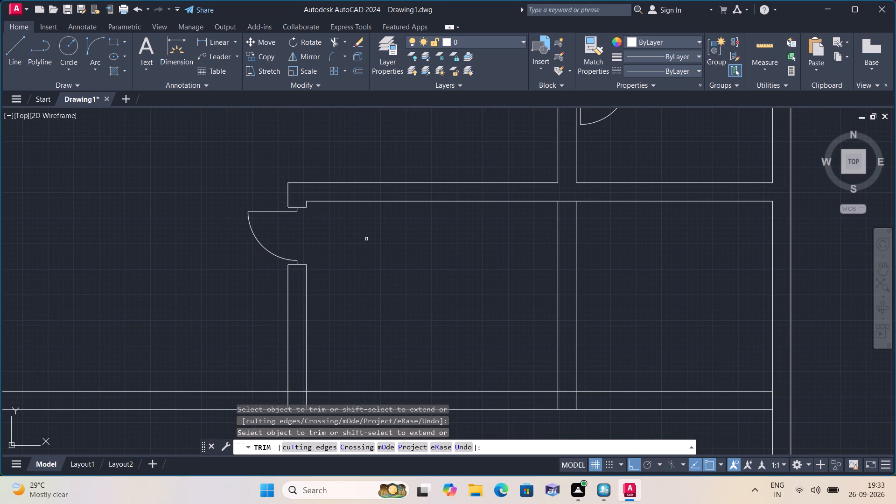
pyautogui.moveTo(369, 238); pyautogui.dragTo(337, 242, button='middle')
pyautogui.scroll(-1, 337, 242)
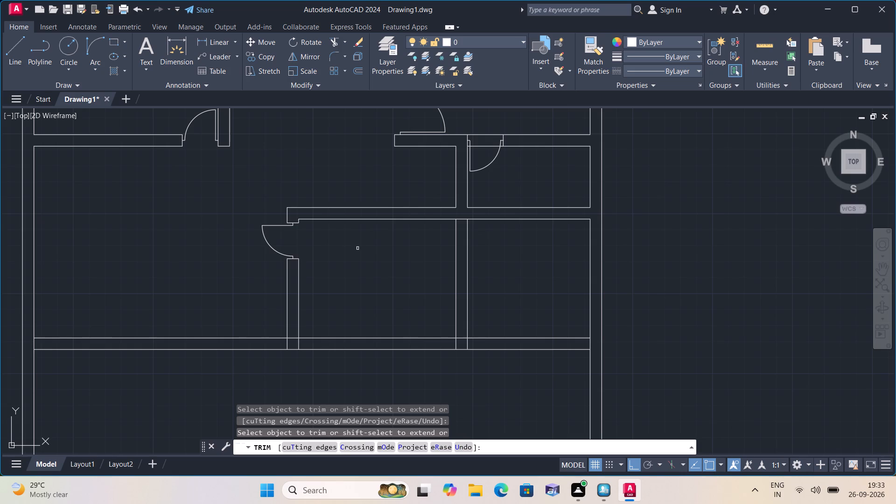
pyautogui.scroll(1, 473, 145)
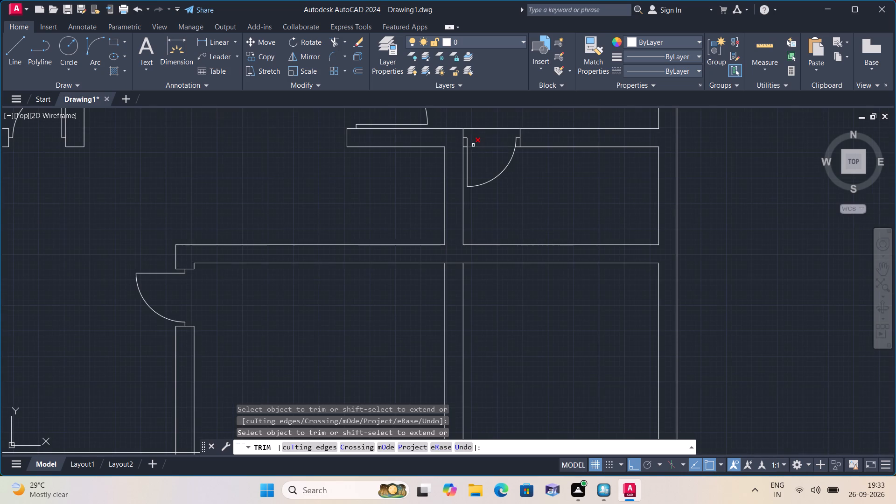
pyautogui.click(477, 151)
pyautogui.click(479, 117)
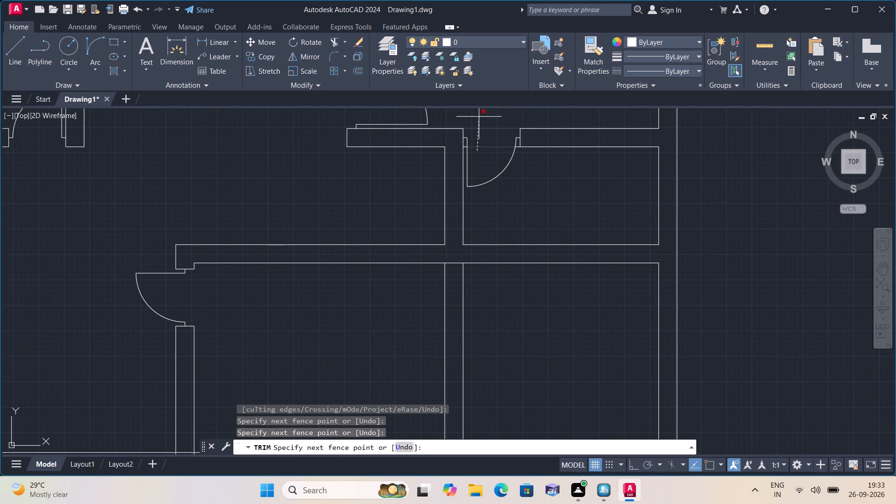
pyautogui.scroll(3, 479, 131)
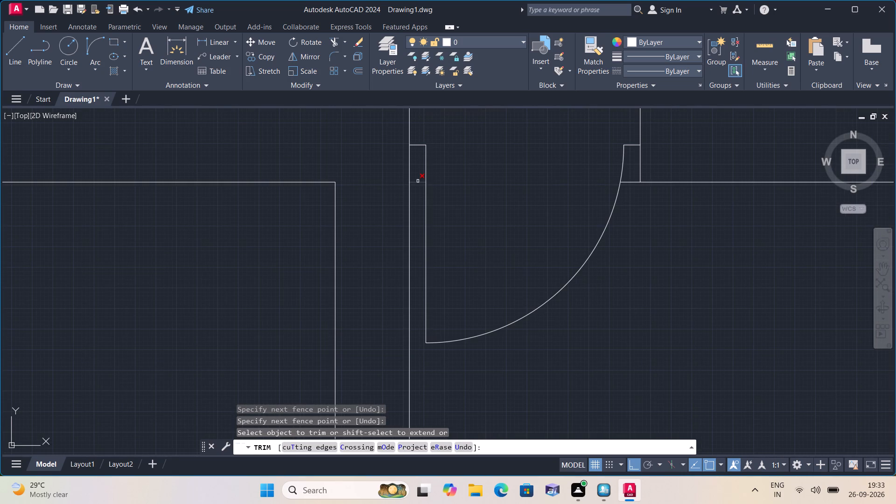
pyautogui.click(418, 181)
pyautogui.scroll(-2, 418, 180)
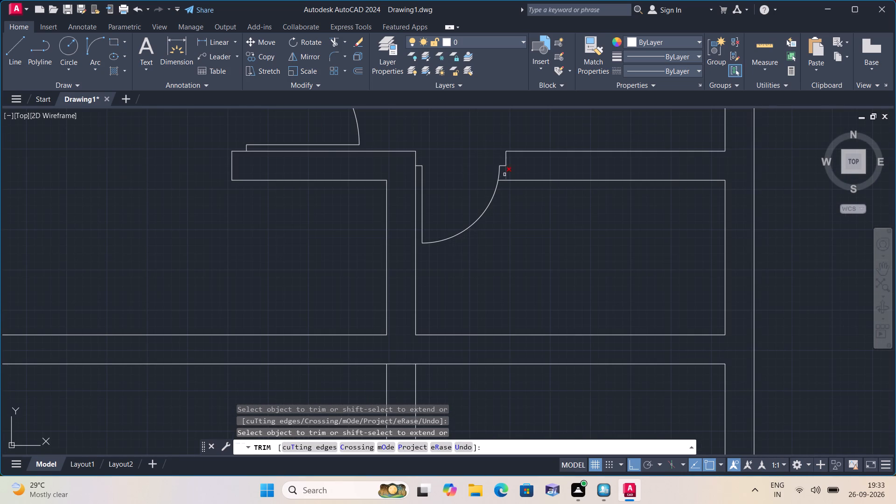
pyautogui.click(503, 181)
pyautogui.scroll(-2, 500, 208)
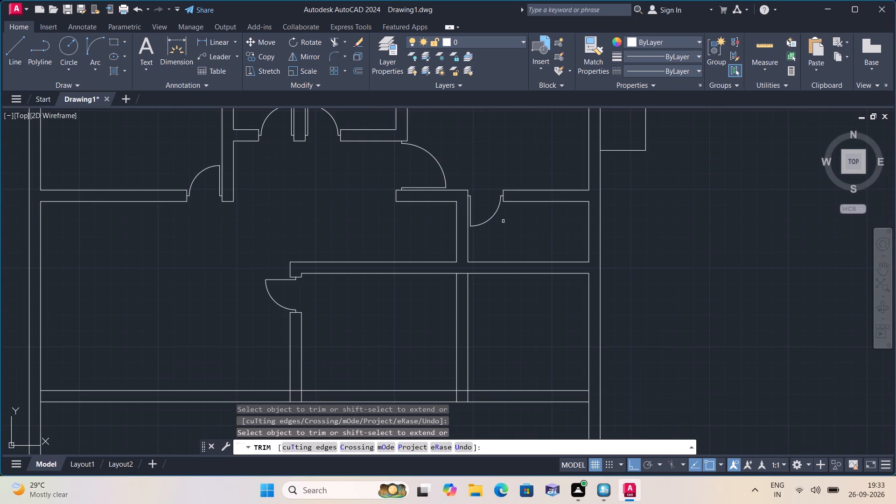
pyautogui.scroll(-1, 505, 229)
pyautogui.moveTo(505, 229); pyautogui.dragTo(507, 209, button='middle')
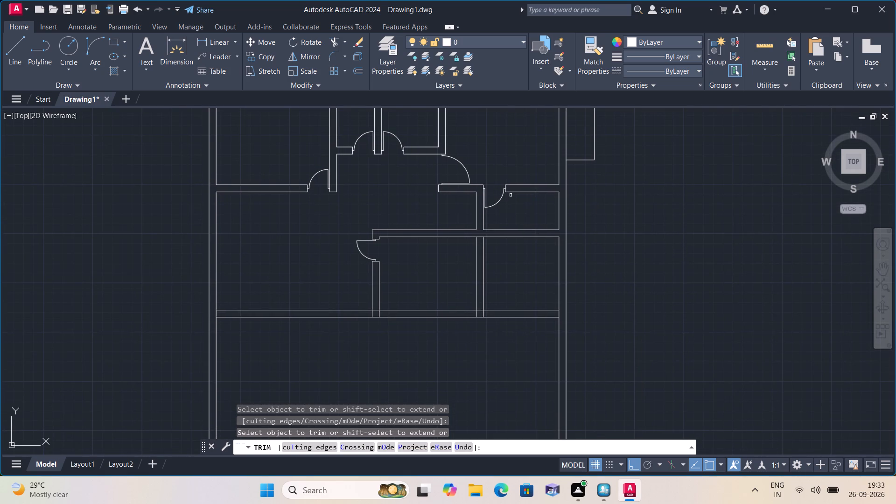
pyautogui.scroll(-1, 511, 195)
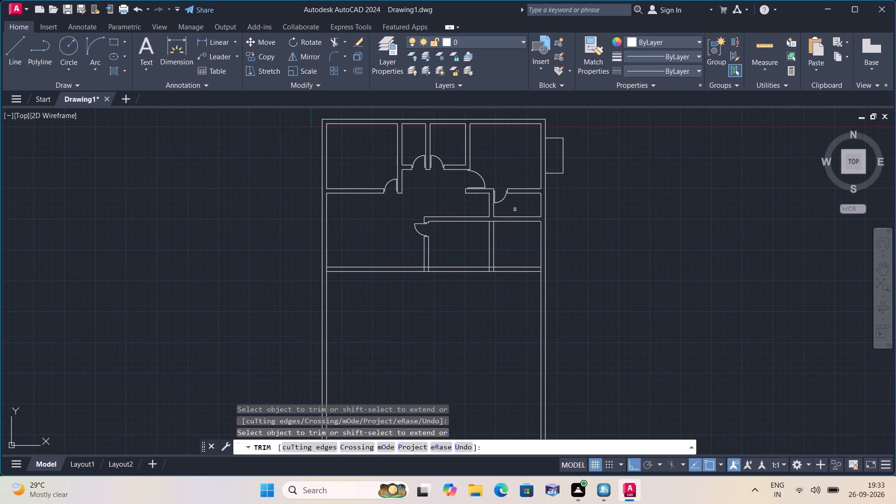
pyautogui.scroll(2, 515, 210)
pyautogui.scroll(-1, 515, 210)
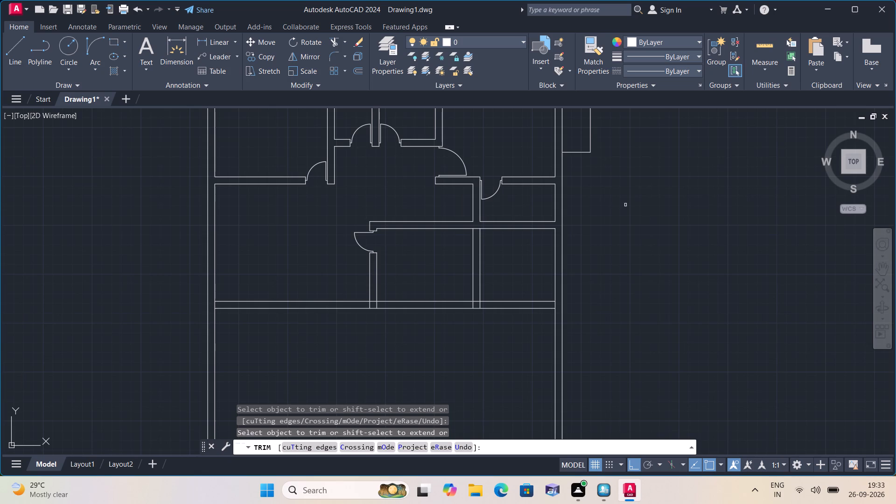
pyautogui.press('space')
# Offset the left room's door leaf line 1" to the left, toward the inside of its swing.
pyautogui.write('offset')
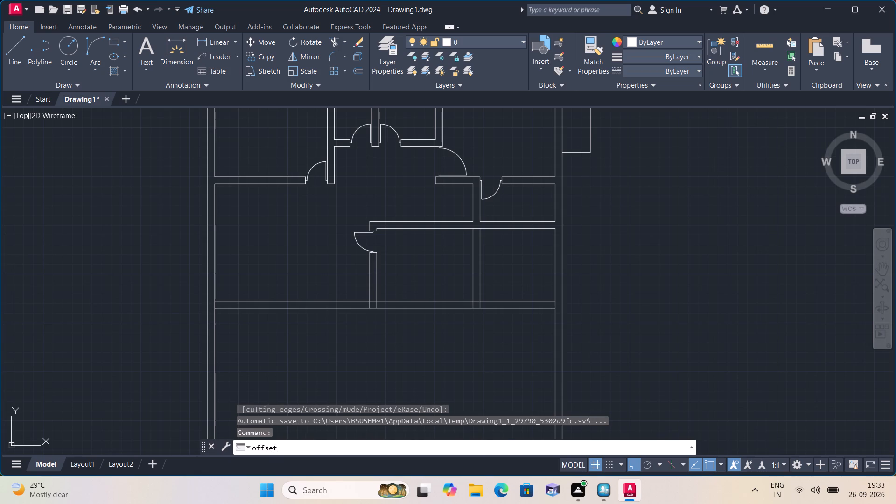
pyautogui.press('space')
pyautogui.press('1')
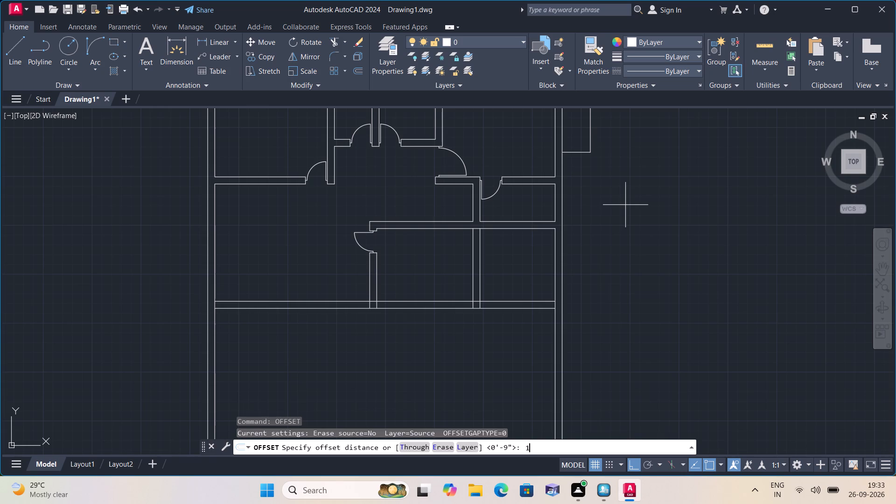
pyautogui.write('"')
pyautogui.press('space')
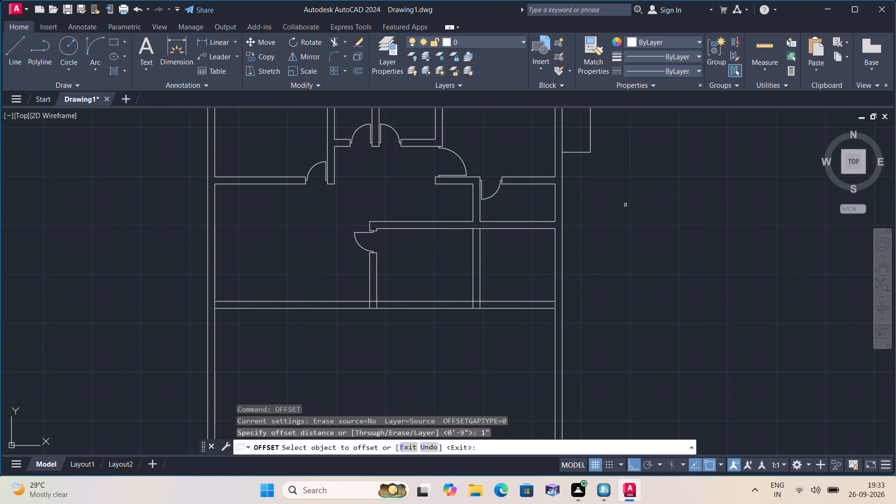
pyautogui.scroll(2, 303, 162)
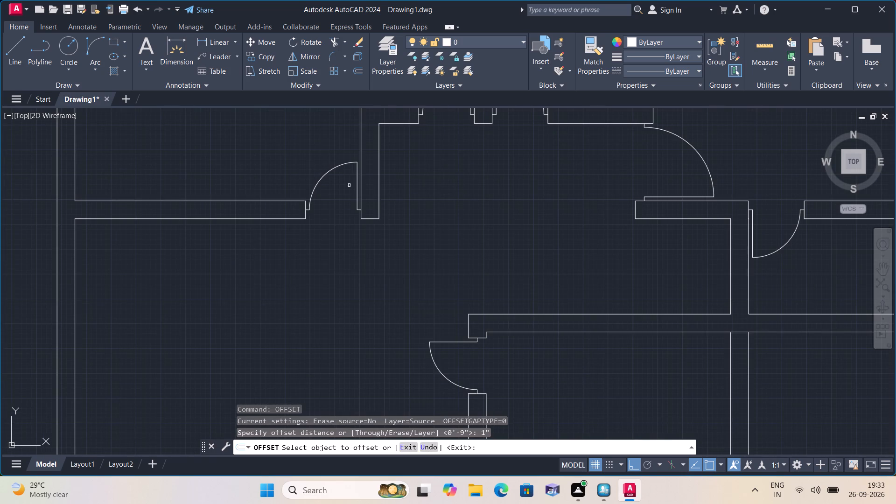
pyautogui.scroll(2, 353, 188)
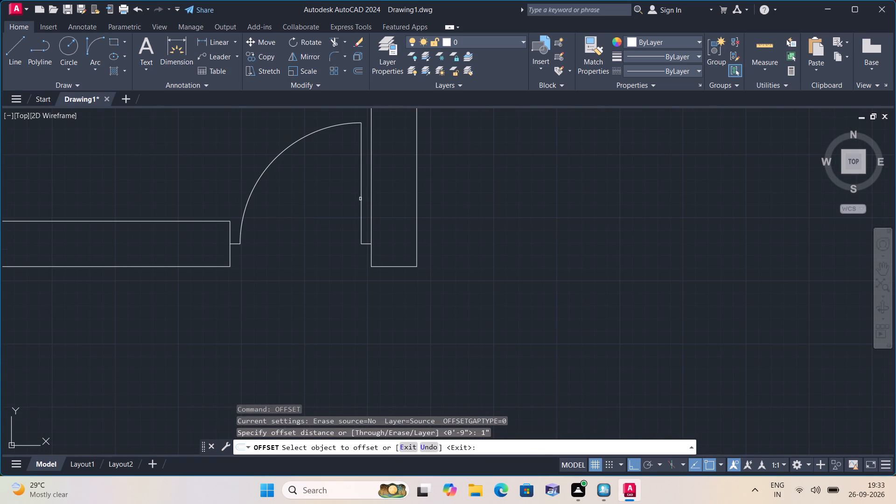
pyautogui.click(361, 202)
pyautogui.click(326, 201)
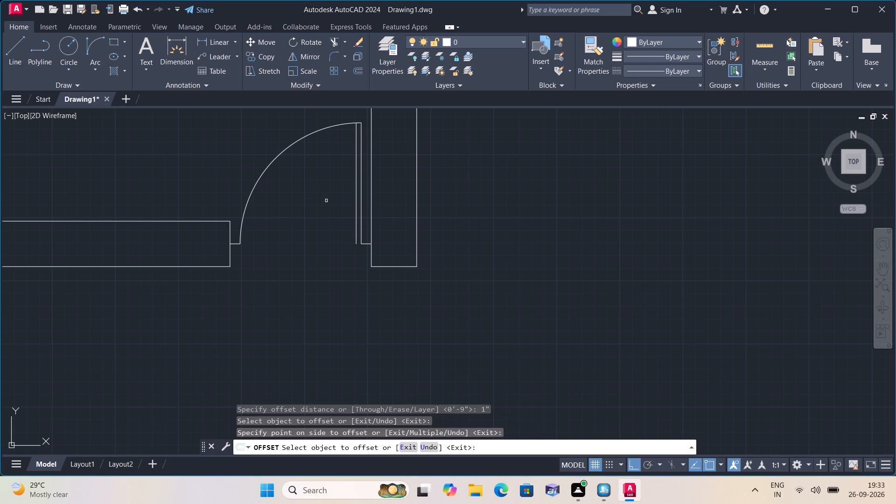
pyautogui.press('space')
# Offset the leaf lines of the two back-to-back doors in the upper middle rooms 1" into their swings.
pyautogui.scroll(-1, 325, 210)
pyautogui.scroll(-1, 461, 202)
pyautogui.moveTo(461, 202); pyautogui.dragTo(417, 302, button='middle')
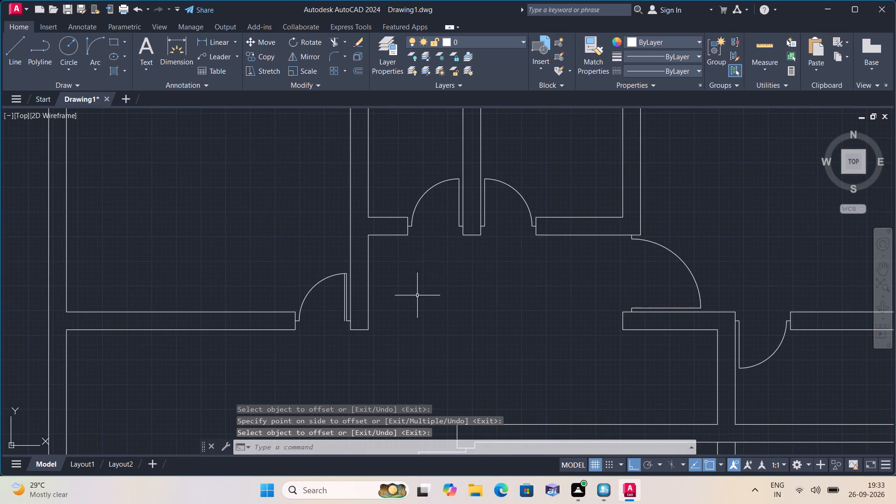
pyautogui.press('space')
pyautogui.scroll(1, 455, 229)
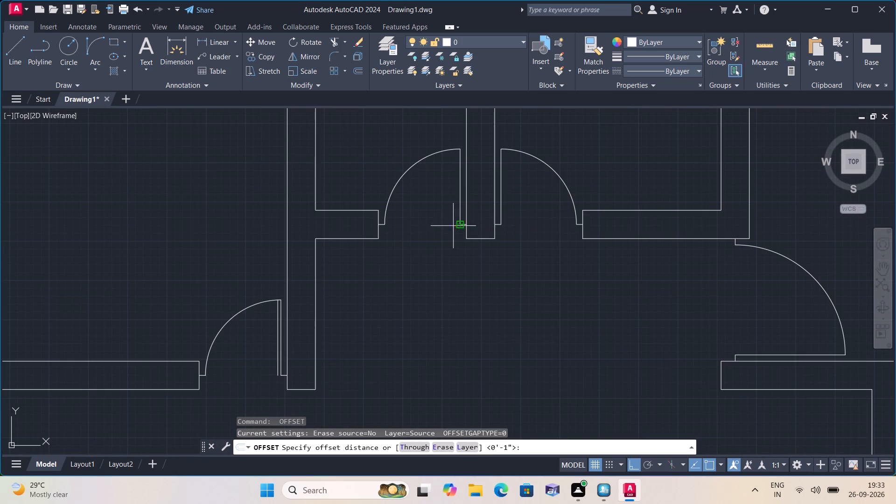
pyautogui.press('space')
pyautogui.scroll(2, 447, 234)
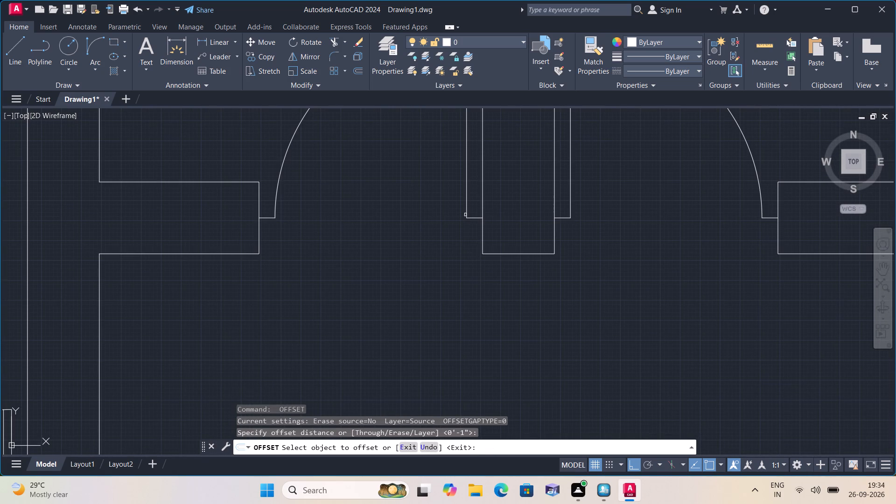
pyautogui.click(465, 215)
pyautogui.click(432, 214)
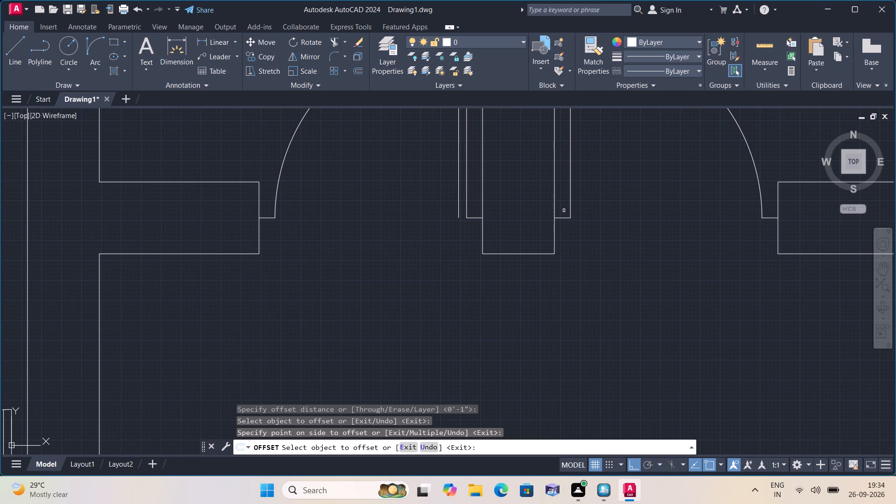
pyautogui.click(571, 207)
pyautogui.click(609, 208)
# Offset the horizontal leaf line of the wide door to the upper right-hand room 1" upward into its swing.
pyautogui.scroll(-3, 609, 206)
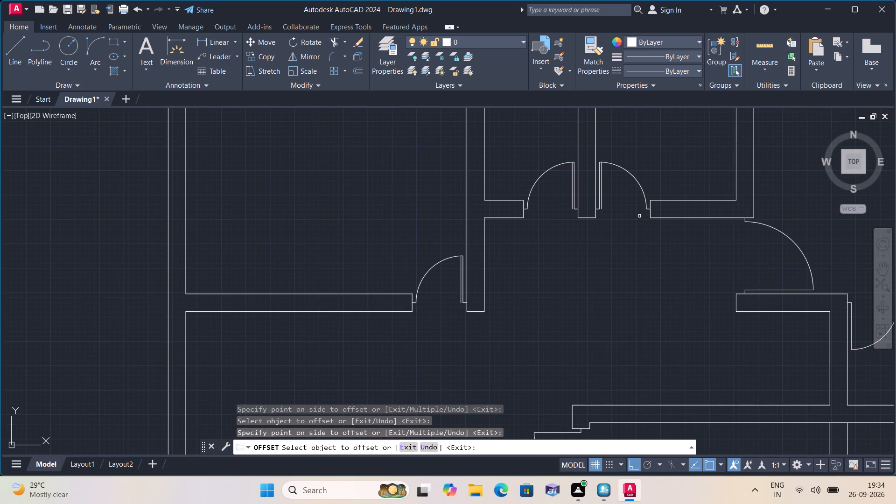
pyautogui.moveTo(634, 221); pyautogui.dragTo(571, 202, button='middle')
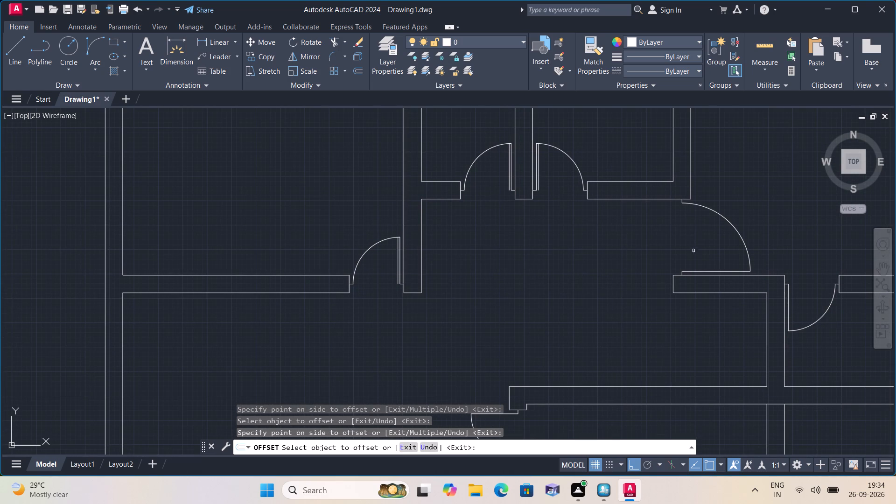
pyautogui.scroll(2, 698, 265)
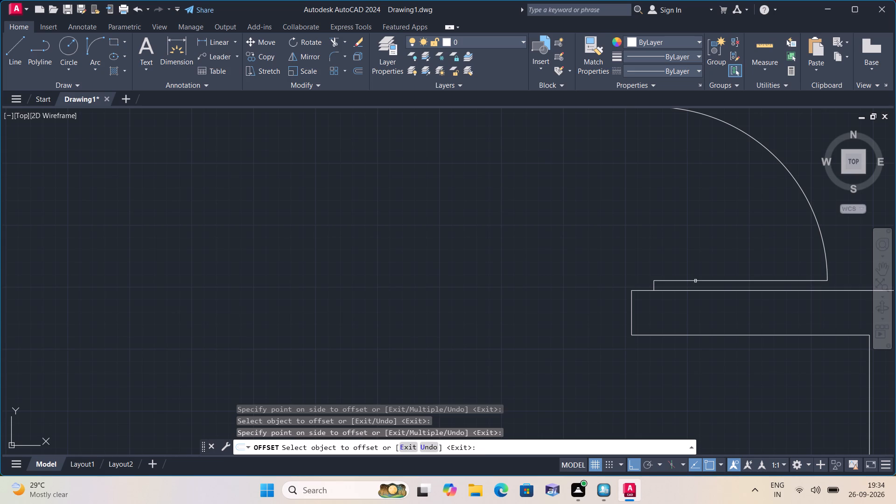
pyautogui.click(695, 281)
pyautogui.click(690, 254)
# Offset the small right-hand room's door leaf line 1" to the right into its swing.
pyautogui.scroll(-1, 690, 254)
pyautogui.moveTo(687, 254); pyautogui.dragTo(552, 181, button='middle')
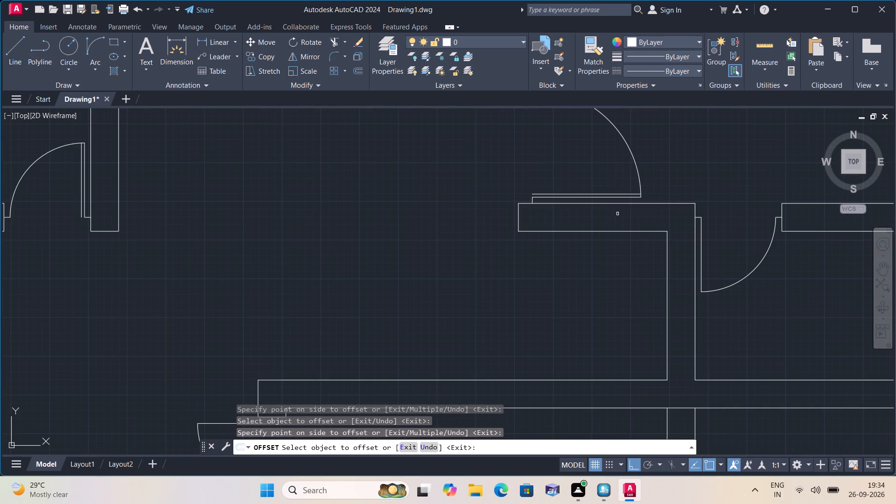
pyautogui.scroll(2, 680, 227)
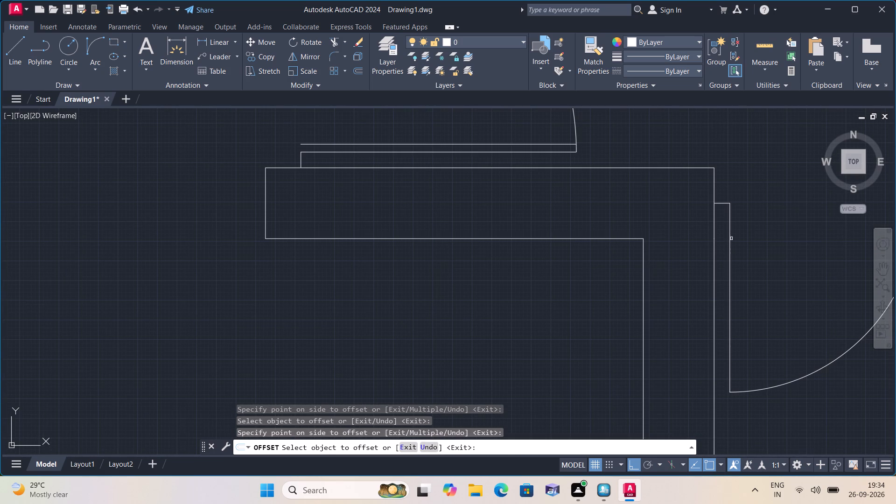
pyautogui.click(731, 238)
pyautogui.click(783, 234)
# Offset the lower middle room's horizontal door leaf line 1" downward into its swing.
pyautogui.scroll(-4, 741, 205)
pyautogui.moveTo(677, 254); pyautogui.dragTo(650, 188, button='middle')
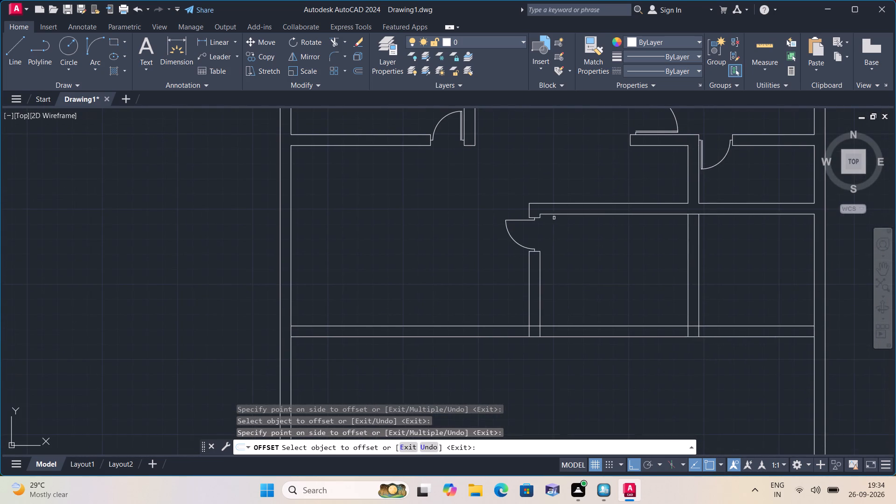
pyautogui.scroll(2, 535, 222)
pyautogui.click(511, 218)
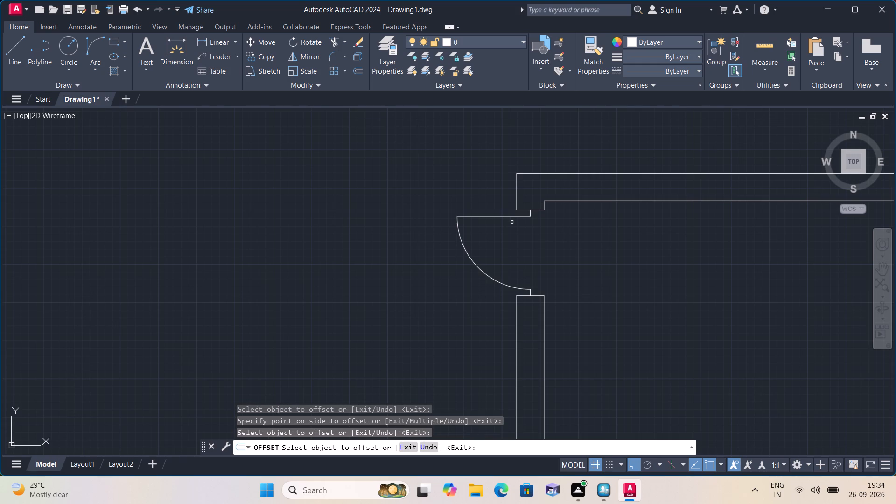
pyautogui.click(512, 217)
pyautogui.click(518, 240)
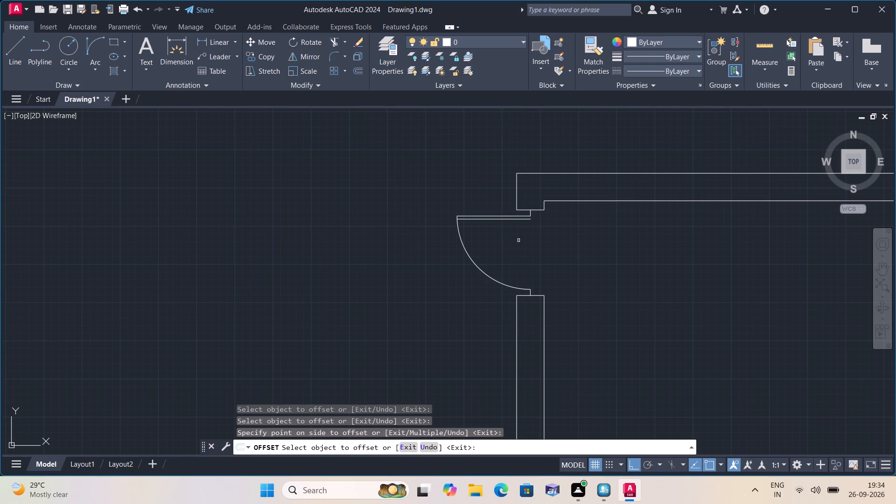
pyautogui.press('space')
# Draw a short line closing the hinge end of the lower middle room's door leaf.
pyautogui.write('l')
pyautogui.press('space')
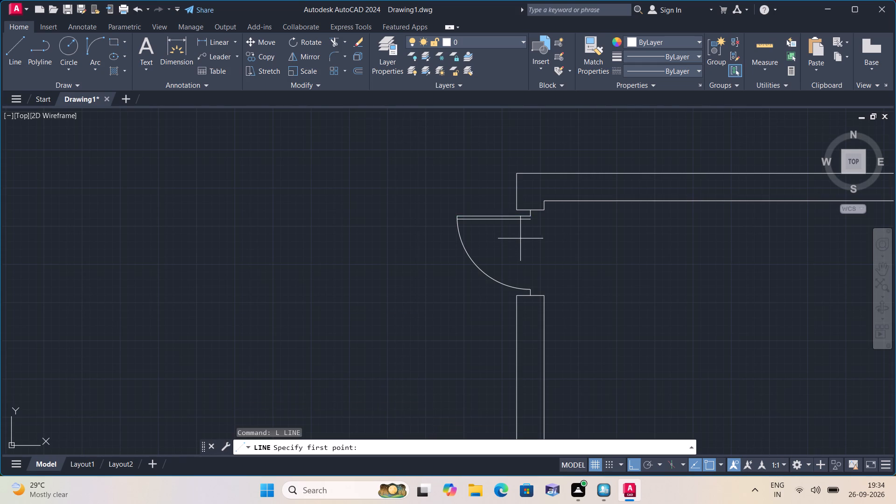
pyautogui.scroll(3, 525, 231)
pyautogui.scroll(1, 533, 187)
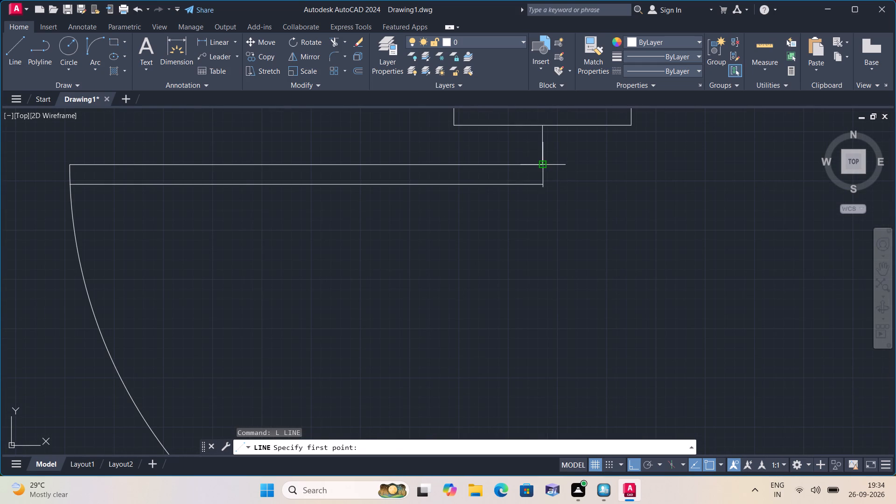
pyautogui.click(543, 162)
pyautogui.click(543, 183)
pyautogui.press('space')
# Draw a short line closing the hinge end of the small right-hand room's door leaf.
pyautogui.scroll(-2, 537, 196)
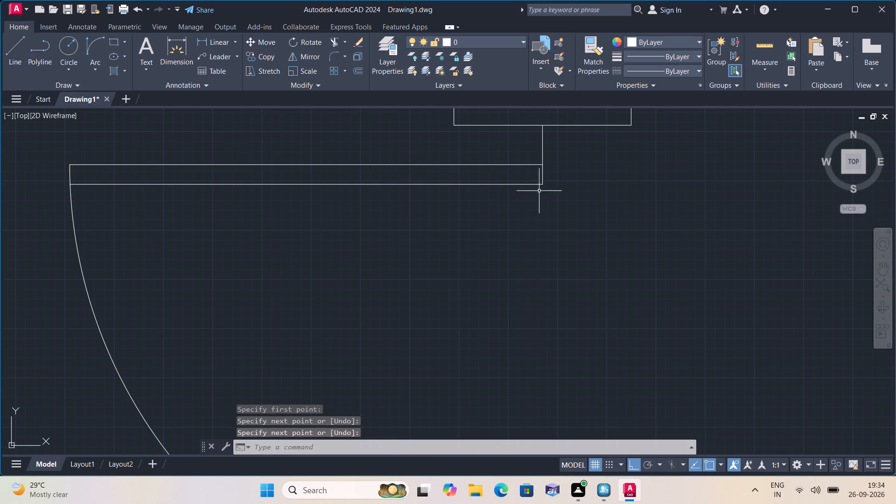
pyautogui.scroll(-4, 534, 205)
pyautogui.moveTo(612, 164); pyautogui.dragTo(607, 248, button='middle')
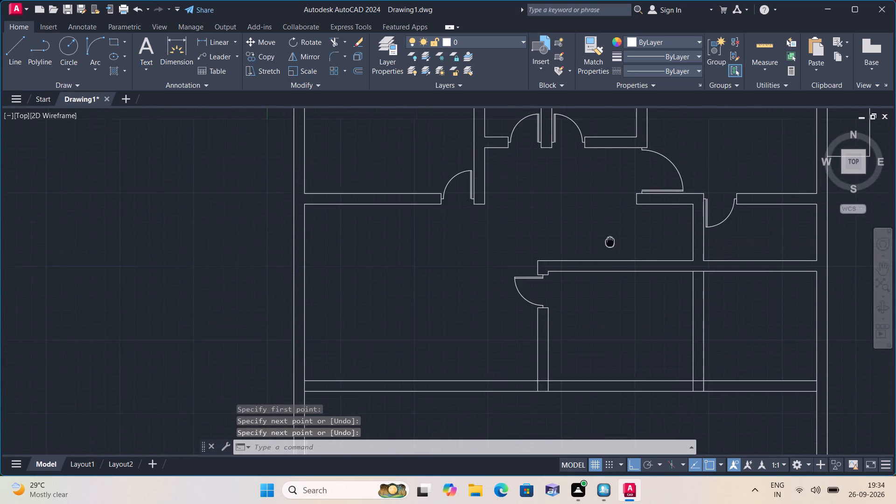
pyautogui.scroll(4, 709, 210)
pyautogui.press('space')
pyautogui.scroll(2, 673, 212)
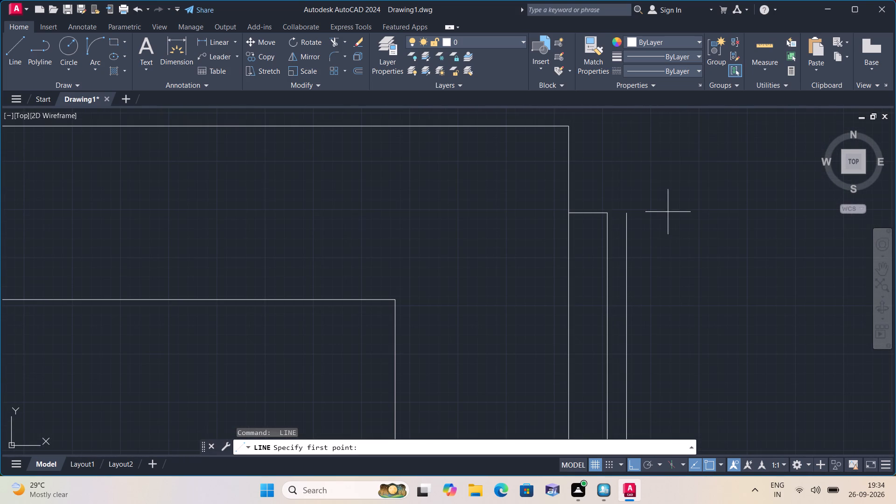
pyautogui.click(629, 212)
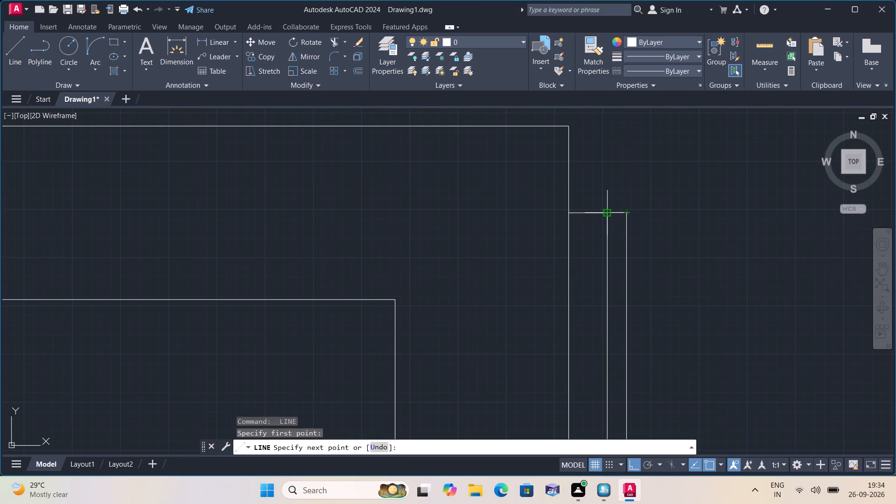
pyautogui.click(610, 212)
pyautogui.press('space')
# Draw a short line closing the hinge end of the wide door leaf at the upper right-hand room.
pyautogui.scroll(-1, 609, 212)
pyautogui.moveTo(392, 223); pyautogui.dragTo(615, 299, button='middle')
pyautogui.scroll(-2, 618, 299)
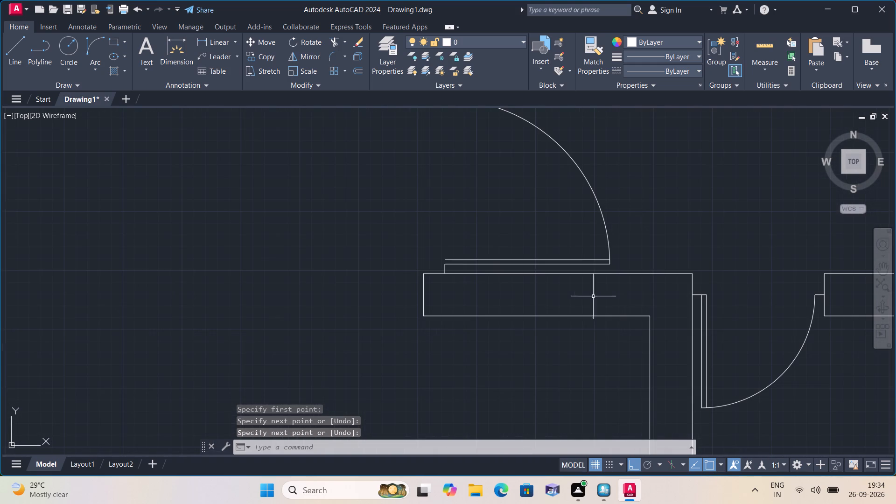
pyautogui.press('space')
pyautogui.scroll(4, 440, 258)
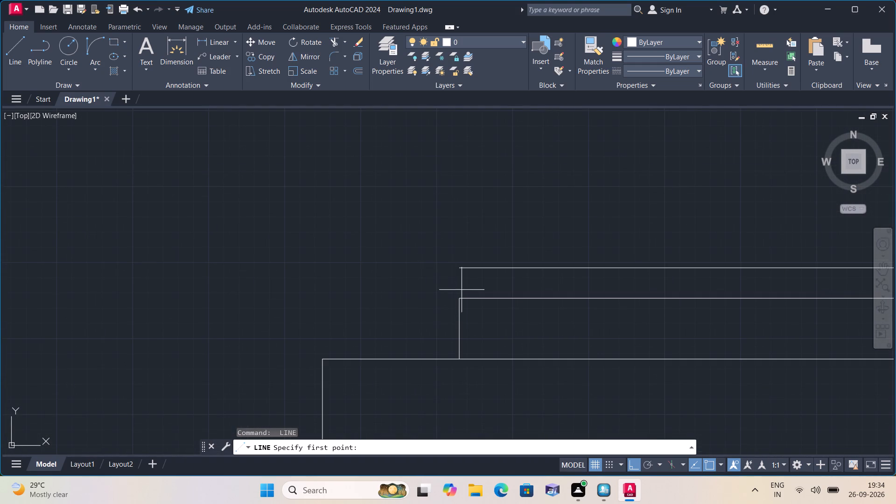
pyautogui.click(458, 300)
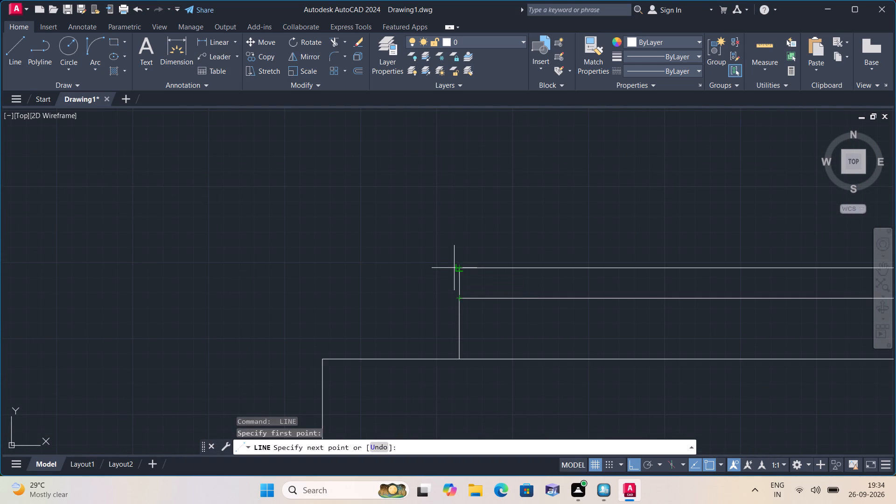
pyautogui.click(458, 266)
pyautogui.press('space')
# Draw a short line closing the hinge end of the left room's door leaf at the jamb stub.
pyautogui.scroll(-2, 455, 266)
pyautogui.scroll(-1, 370, 242)
pyautogui.moveTo(370, 242); pyautogui.dragTo(422, 308, button='middle')
pyautogui.scroll(-2, 415, 300)
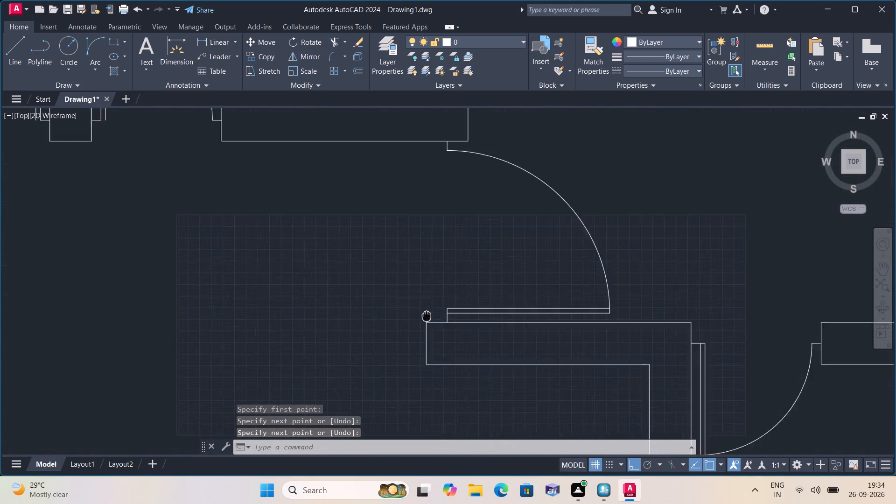
pyautogui.scroll(-1, 433, 321)
pyautogui.moveTo(326, 283); pyautogui.dragTo(383, 324, button='middle')
pyautogui.press('space')
pyautogui.scroll(1, 259, 365)
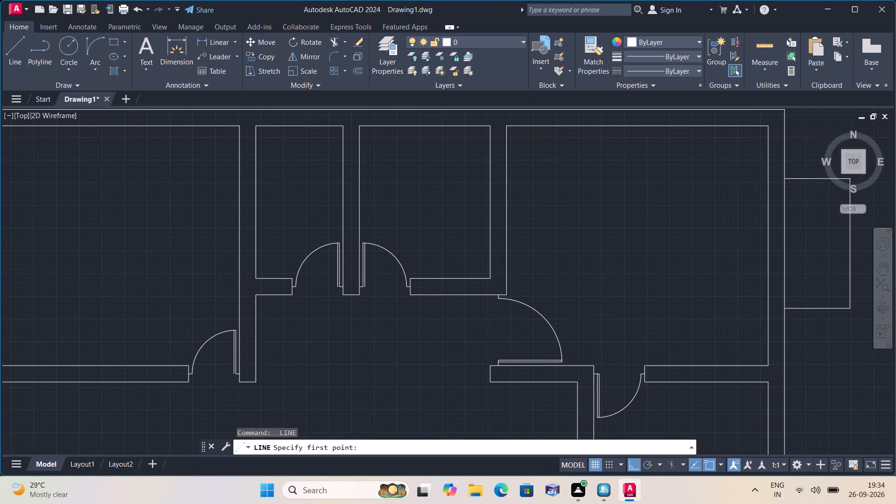
pyautogui.scroll(2, 258, 367)
pyautogui.scroll(2, 172, 385)
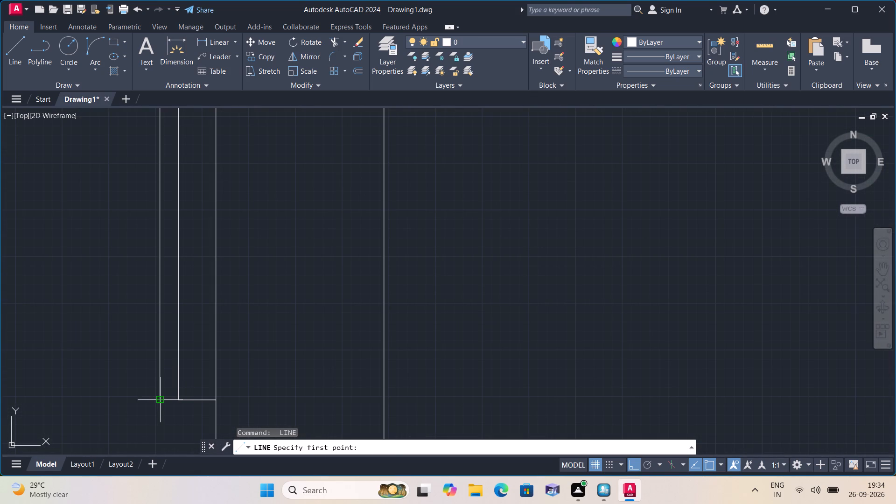
pyautogui.click(157, 400)
pyautogui.click(180, 399)
pyautogui.press('space')
# Draw a short line closing the hinge end of the left door leaf in the upper middle pair of doors.
pyautogui.scroll(-1, 194, 370)
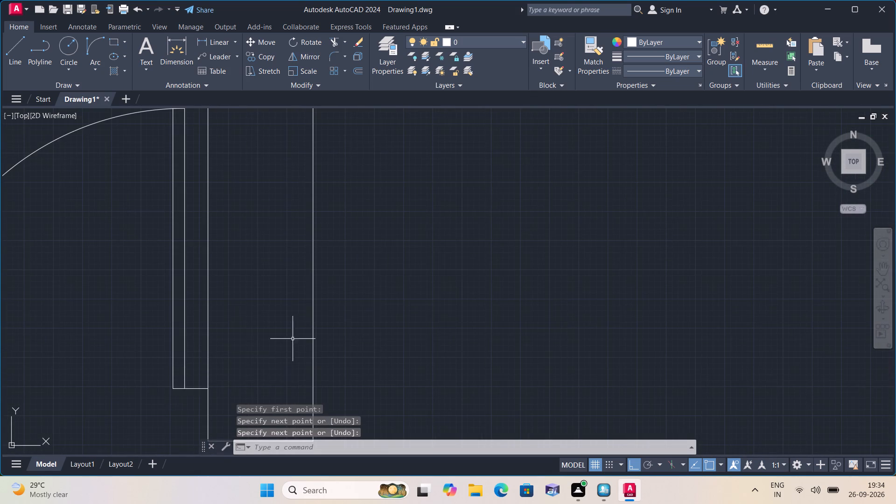
pyautogui.scroll(-1, 430, 291)
pyautogui.moveTo(460, 260); pyautogui.dragTo(409, 399, button='middle')
pyautogui.scroll(-1, 461, 264)
pyautogui.press('space')
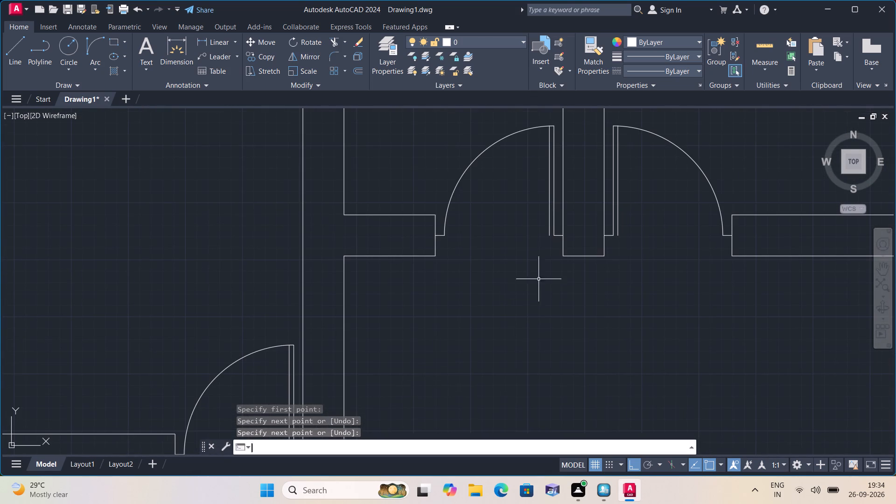
pyautogui.scroll(4, 564, 232)
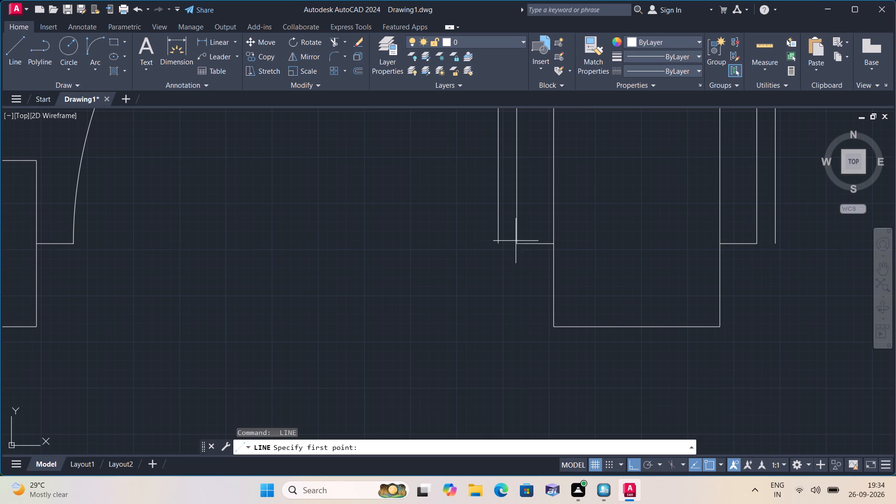
pyautogui.click(516, 241)
pyautogui.click(496, 242)
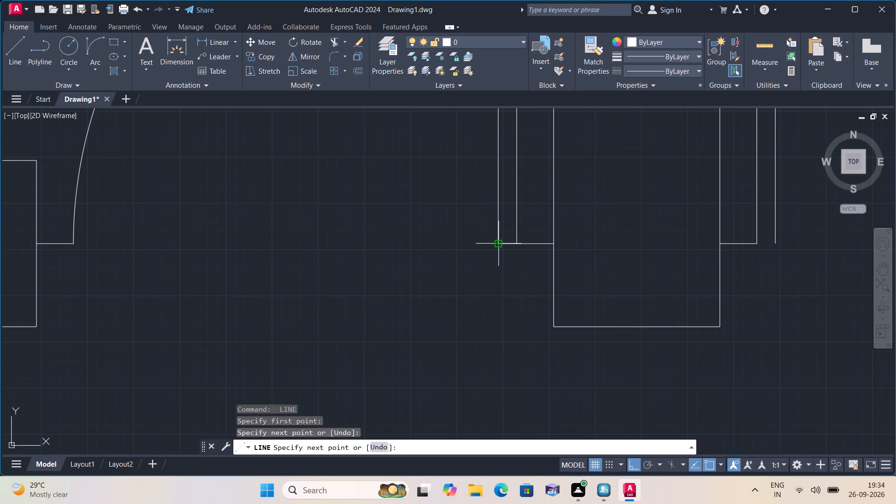
pyautogui.press('space')
# Draw a short line closing the hinge end of the right door leaf in the upper middle pair of doors.
pyautogui.scroll(1, 792, 238)
pyautogui.press('space')
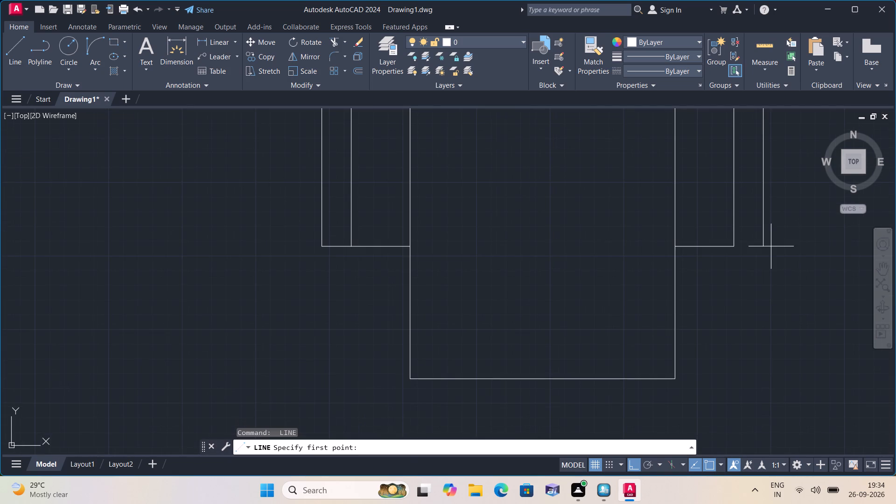
pyautogui.scroll(1, 765, 246)
pyautogui.click(757, 243)
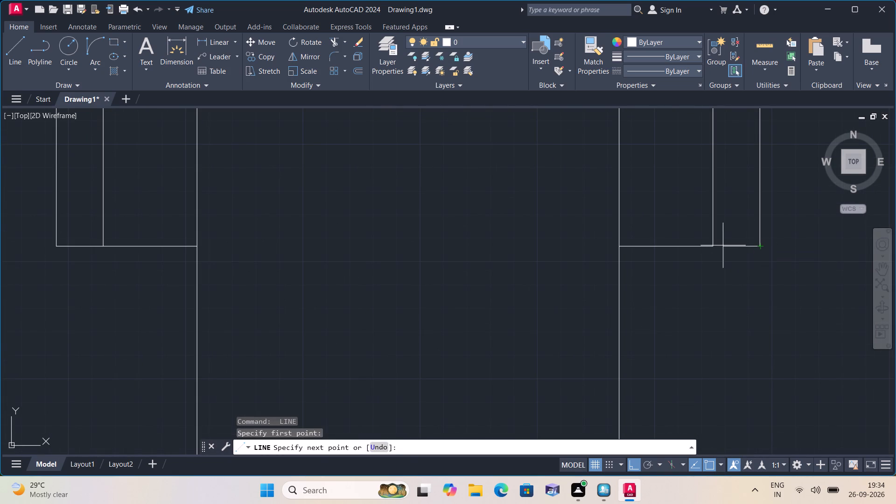
pyautogui.click(713, 246)
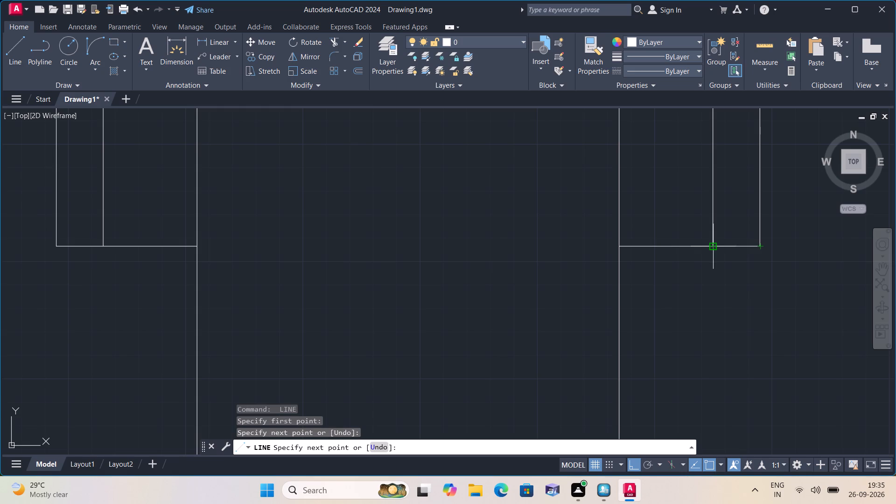
pyautogui.press('space')
# Examine the door leaves and wall junctions from the upper rooms down to the long horizontal wall below them.
pyautogui.scroll(-5, 713, 245)
pyautogui.scroll(-5, 673, 206)
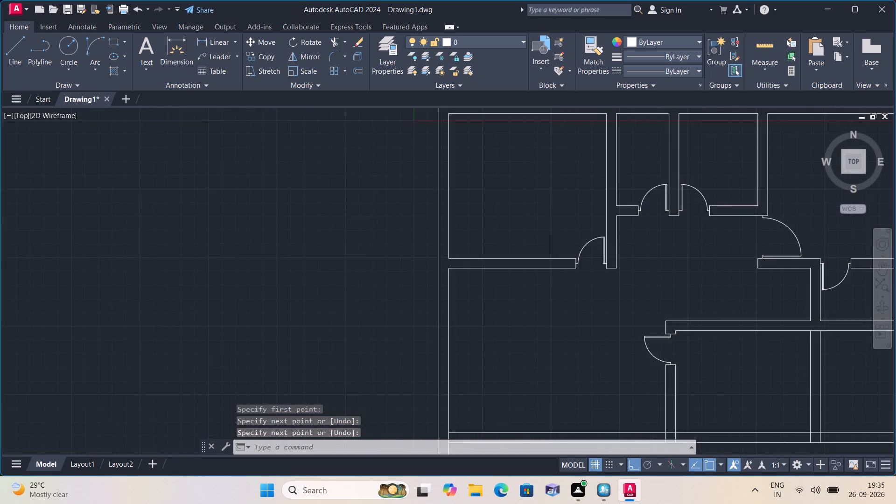
pyautogui.moveTo(673, 196); pyautogui.dragTo(594, 196, button='middle')
pyautogui.scroll(3, 614, 215)
pyautogui.moveTo(614, 215); pyautogui.dragTo(580, 157, button='middle')
pyautogui.scroll(-2, 613, 216)
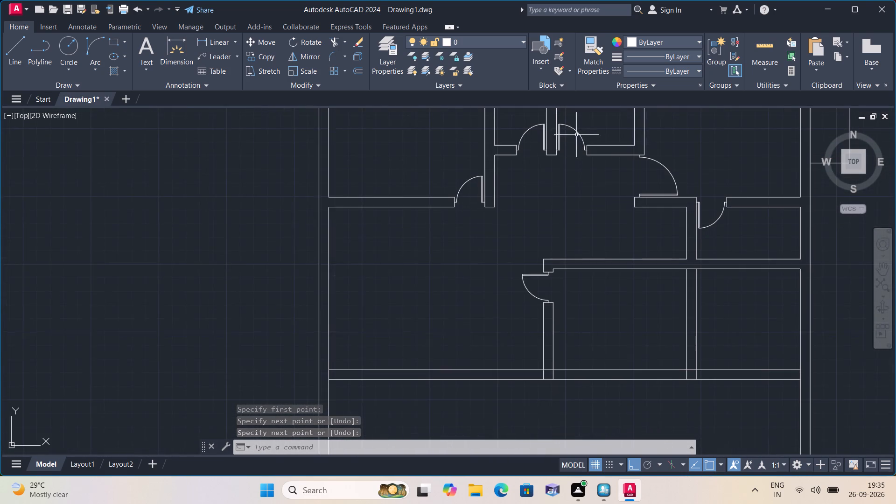
pyautogui.scroll(2, 569, 281)
pyautogui.moveTo(567, 281); pyautogui.dragTo(555, 224, button='middle')
pyautogui.scroll(-3, 567, 281)
pyautogui.scroll(1, 477, 290)
pyautogui.moveTo(477, 290); pyautogui.dragTo(480, 233, button='middle')
pyautogui.scroll(-3, 477, 290)
pyautogui.scroll(3, 480, 233)
pyautogui.scroll(-2, 480, 233)
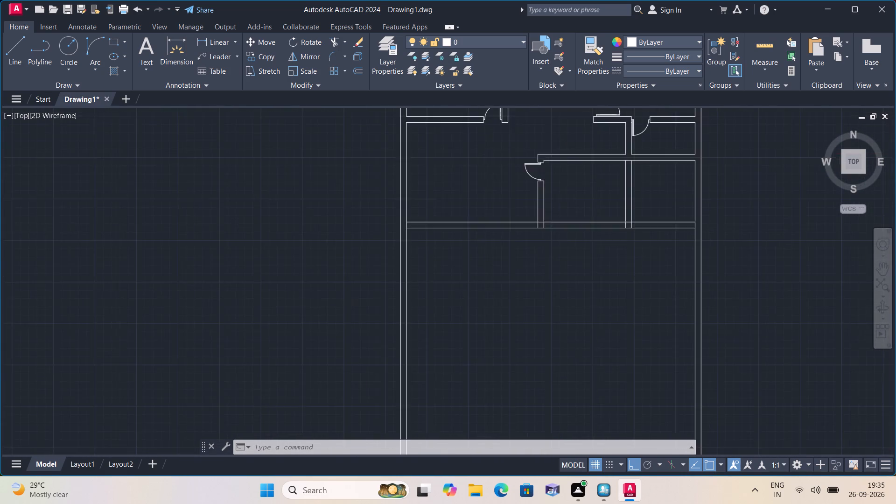
# Trim the left outer wall's inner line where the long lower horizontal wall joins it.
pyautogui.write('trim')
pyautogui.press('space')
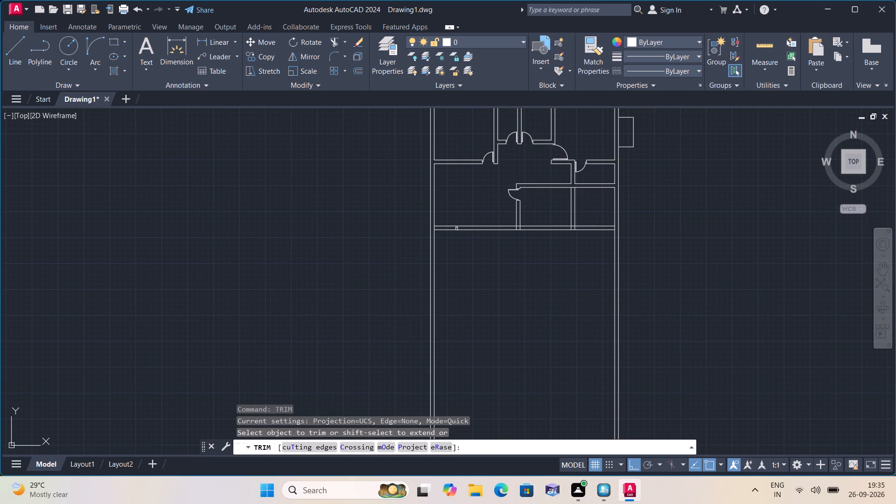
pyautogui.scroll(3, 453, 227)
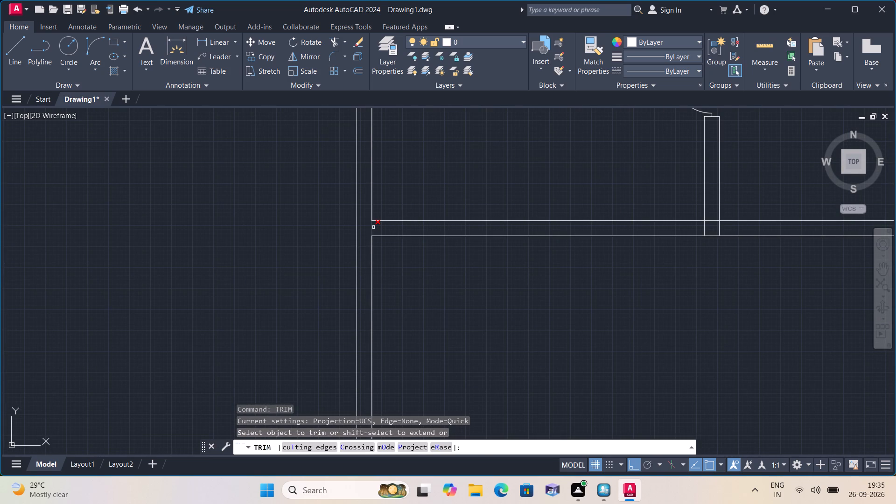
pyautogui.click(373, 227)
pyautogui.scroll(-2, 373, 227)
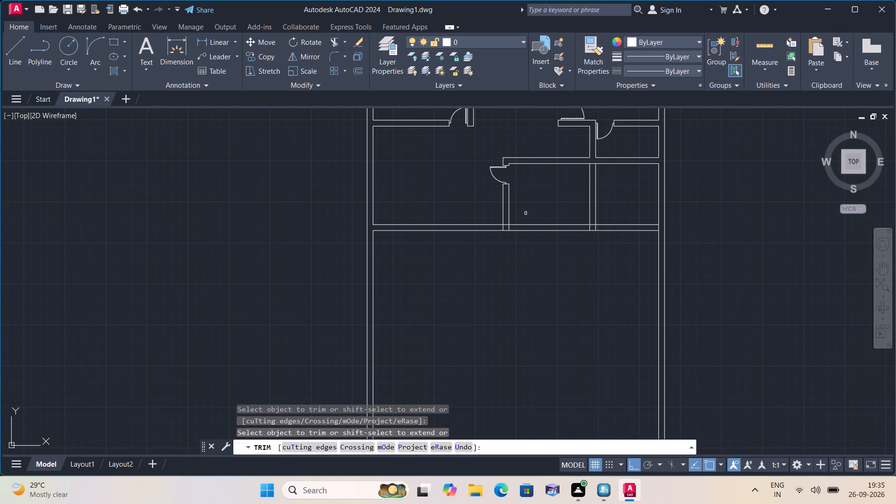
# Trim the overlapping lines where the lower middle room's left partition meets the long horizontal wall.
pyautogui.scroll(3, 509, 223)
pyautogui.click(495, 228)
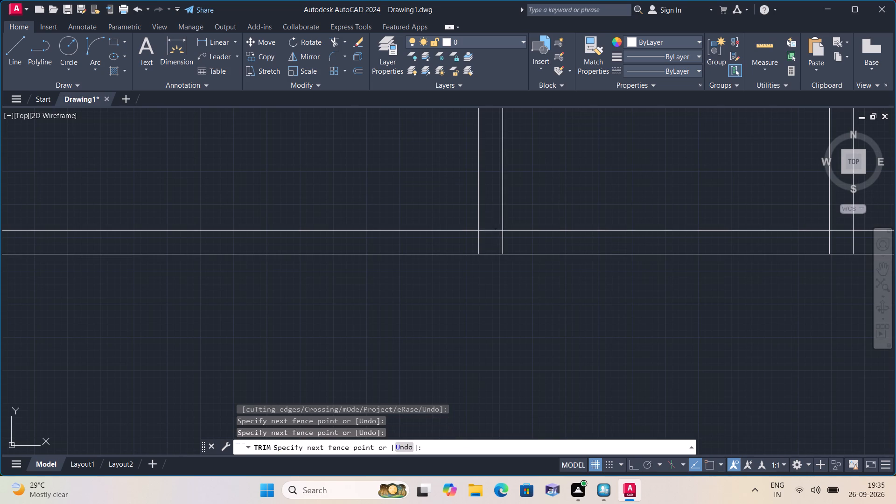
pyautogui.click(491, 242)
pyautogui.click(475, 243)
pyautogui.click(540, 243)
pyautogui.scroll(-2, 538, 243)
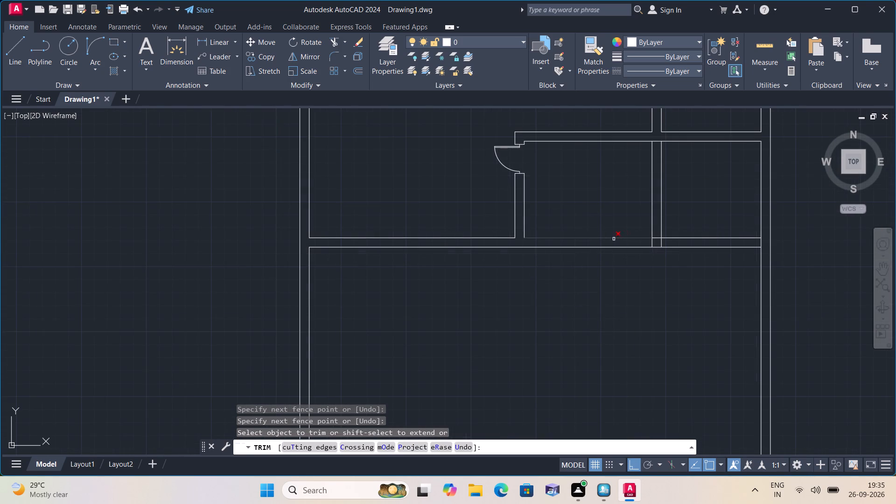
# Trim the overlapping lines where the partition between the lower middle and lower right rooms meets the horizontal wall.
pyautogui.scroll(3, 630, 238)
pyautogui.click(690, 258)
pyautogui.click(763, 255)
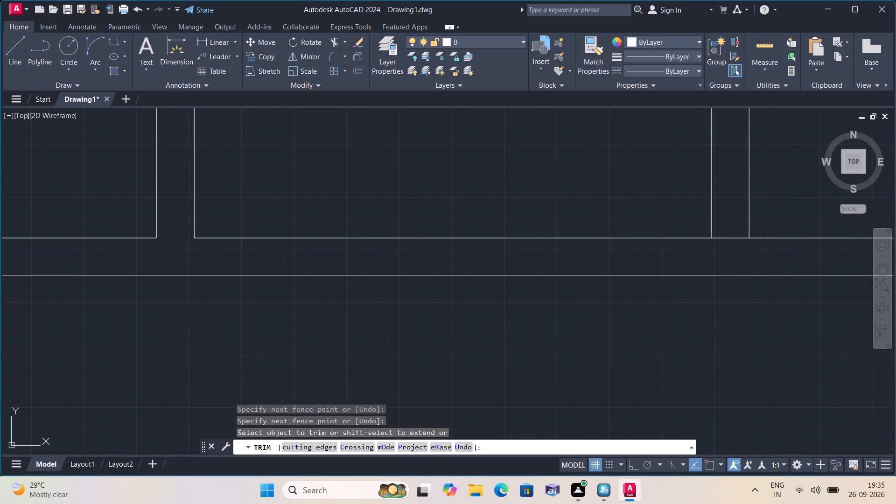
pyautogui.click(741, 239)
pyautogui.scroll(-3, 683, 223)
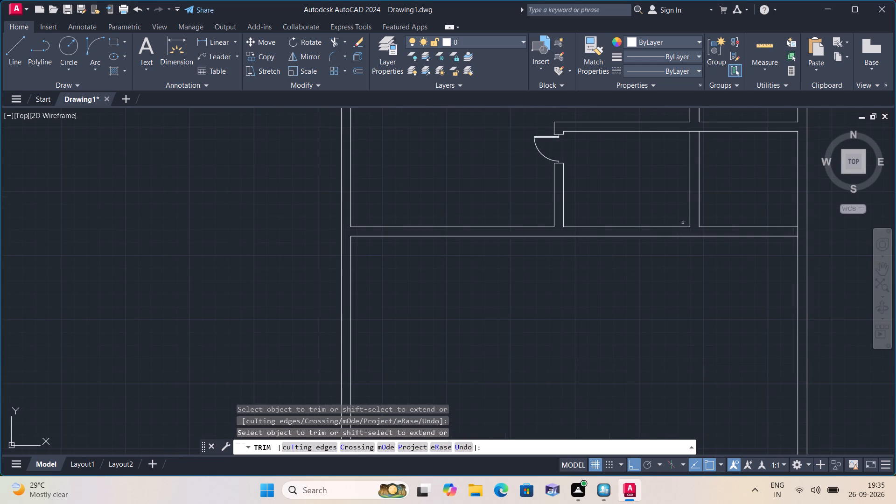
# Trim the right outer wall's inner line where the long lower horizontal wall joins it.
pyautogui.moveTo(679, 263); pyautogui.dragTo(623, 256, button='middle')
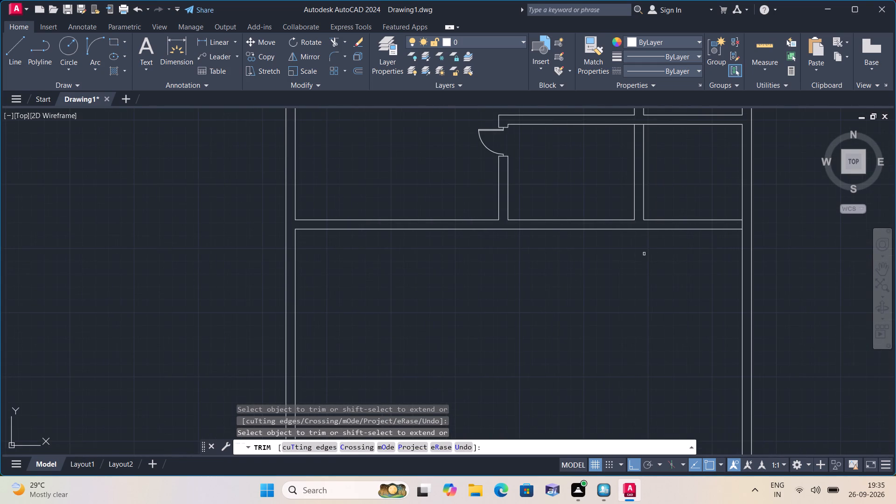
pyautogui.scroll(2, 727, 218)
pyautogui.click(760, 239)
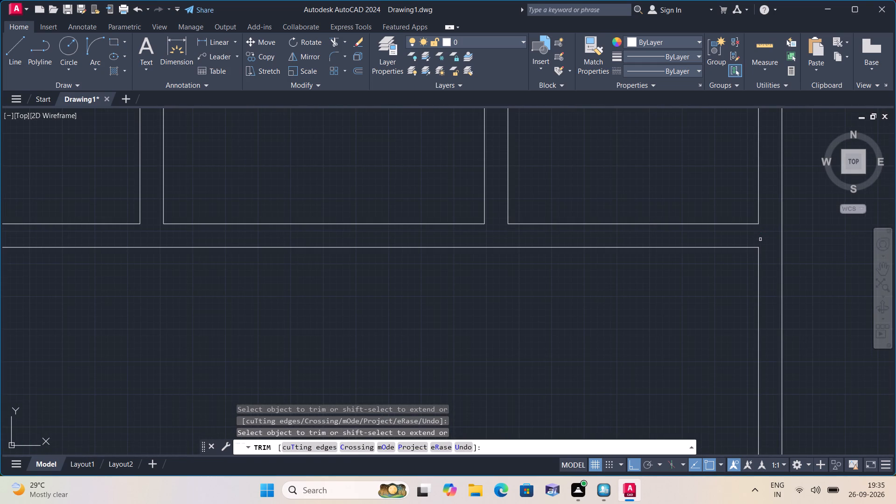
pyautogui.scroll(-3, 760, 239)
pyautogui.press('space')
# Examine the overall plan, including the upper room block and the long open area below it.
pyautogui.scroll(-1, 755, 251)
pyautogui.moveTo(693, 254); pyautogui.dragTo(617, 269, button='middle')
pyautogui.scroll(-1, 602, 284)
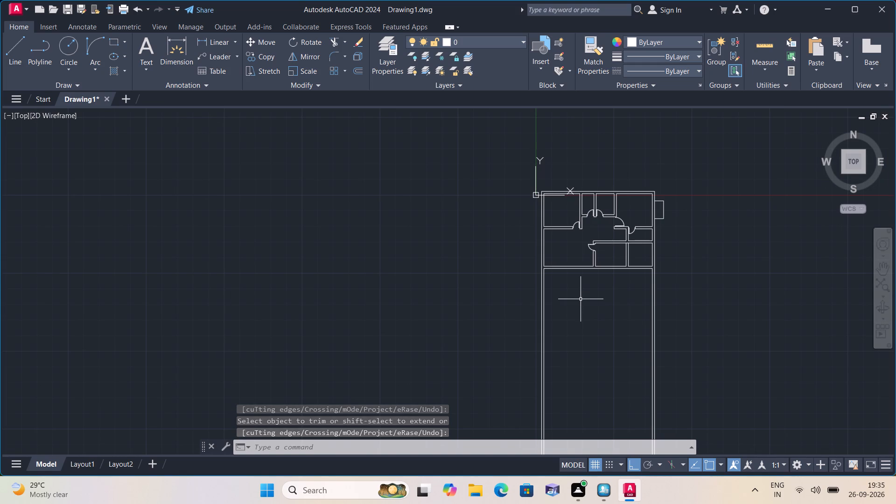
pyautogui.scroll(-1, 581, 299)
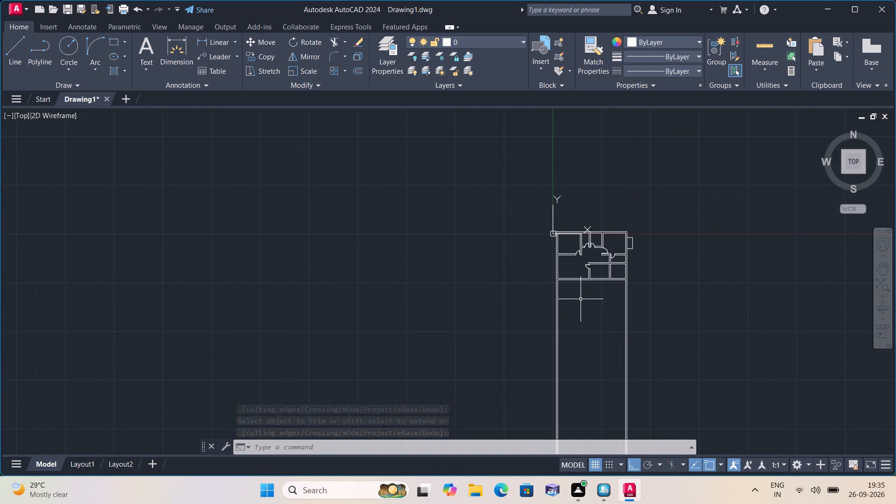
pyautogui.scroll(-1, 581, 299)
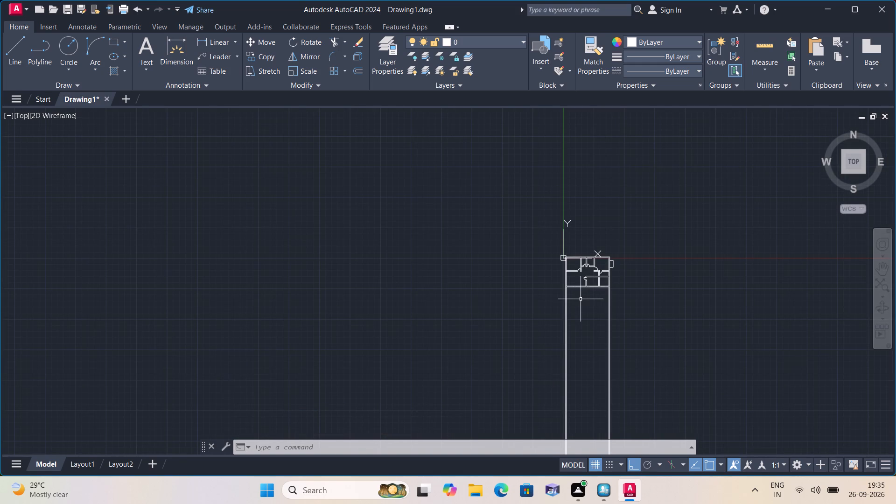
pyautogui.scroll(4, 591, 293)
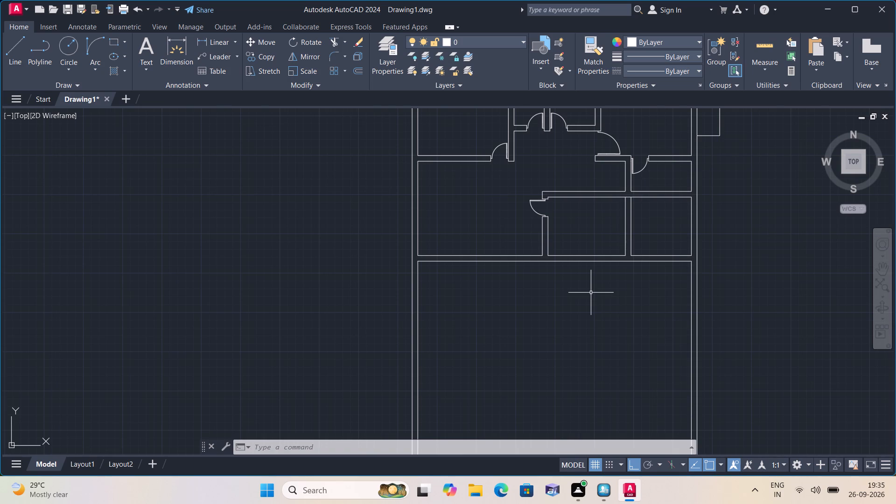
pyautogui.scroll(-1, 591, 293)
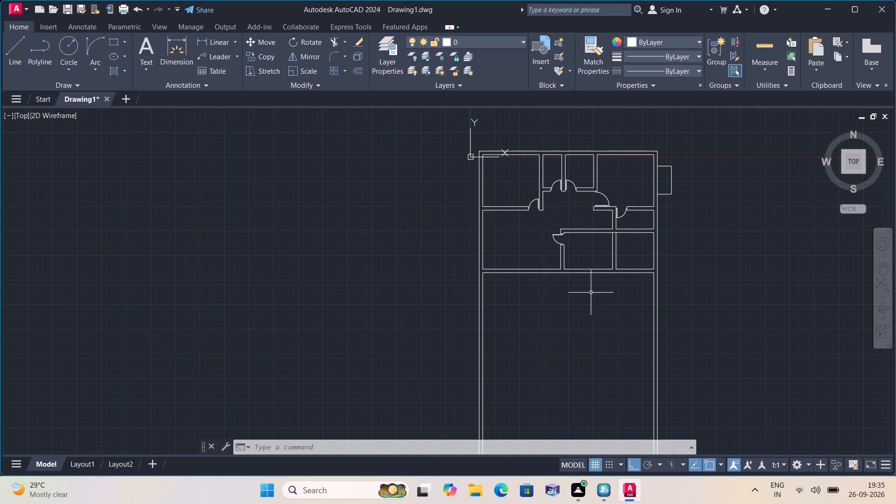
pyautogui.scroll(-1, 591, 293)
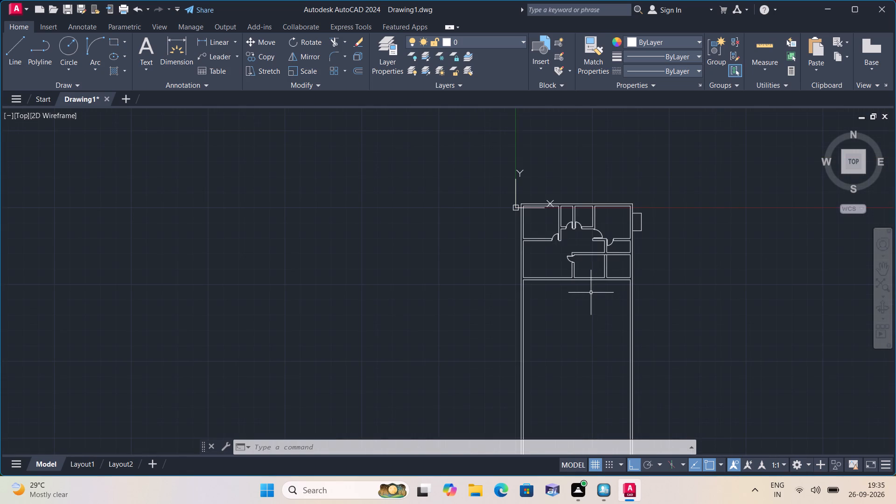
pyautogui.scroll(-1, 591, 293)
pyautogui.scroll(3, 591, 293)
pyautogui.moveTo(588, 291); pyautogui.dragTo(553, 361, button='middle')
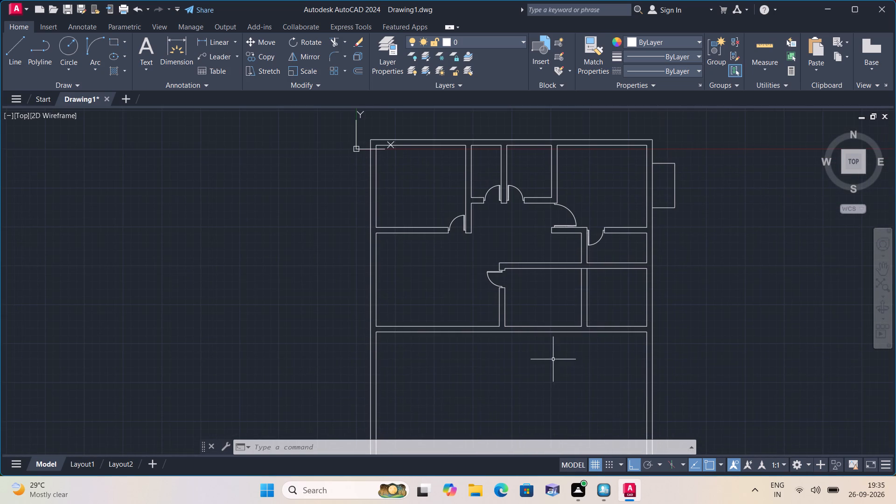
pyautogui.scroll(-1, 546, 341)
pyautogui.scroll(1, 546, 341)
pyautogui.scroll(-1, 546, 341)
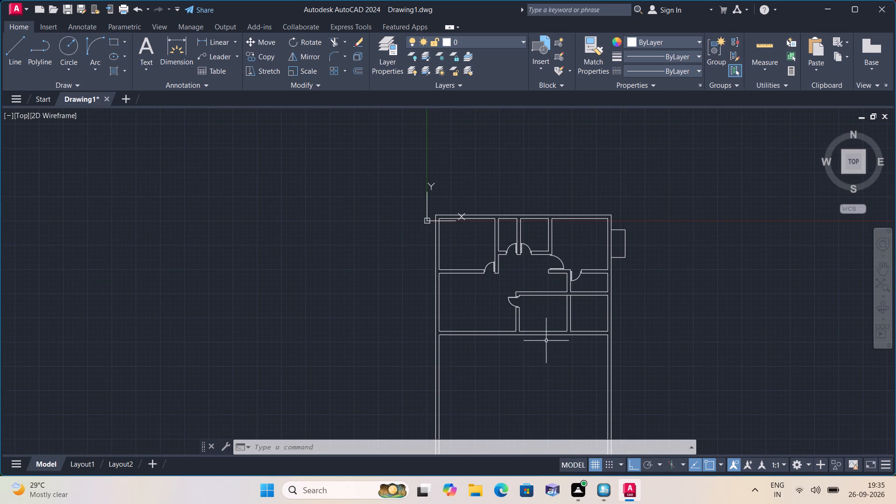
pyautogui.scroll(-3, 546, 341)
pyautogui.scroll(1, 546, 341)
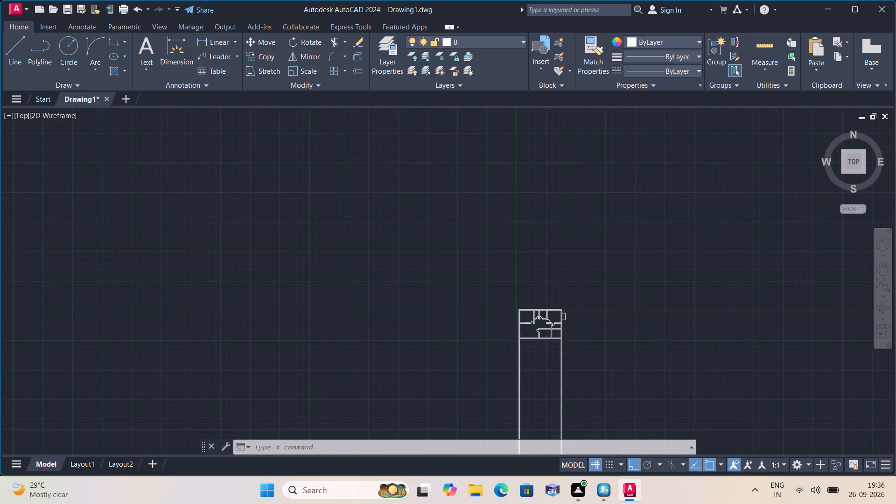
pyautogui.scroll(-1, 546, 341)
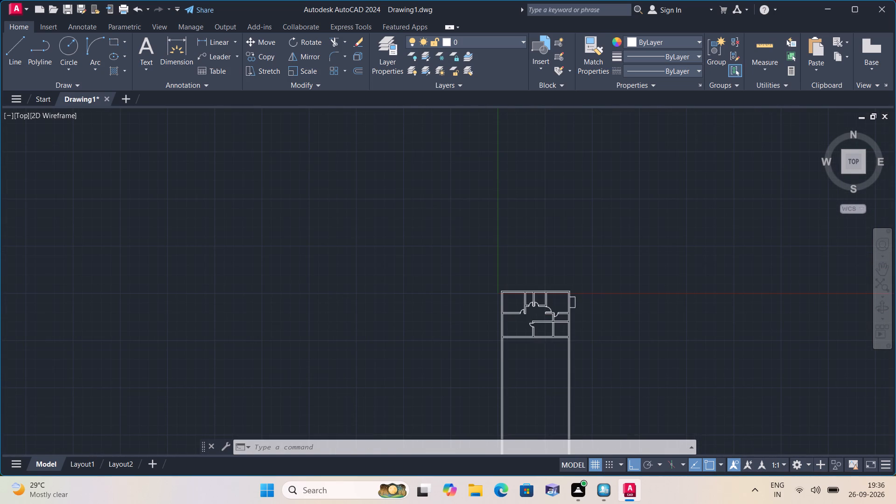
pyautogui.scroll(4, 546, 341)
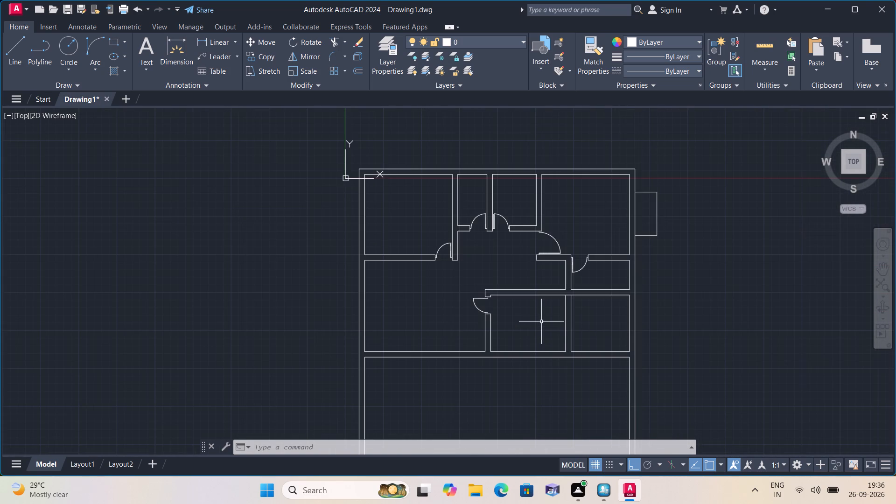
pyautogui.moveTo(541, 326); pyautogui.dragTo(553, 260, button='middle')
pyautogui.middleClick(553, 259)
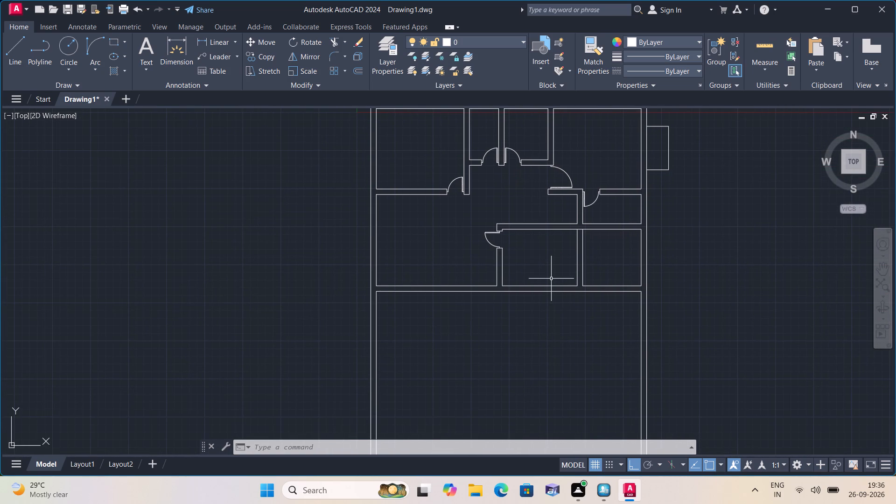
# Erase both lines of the vertical partition between the lower middle and lower right rooms.
pyautogui.scroll(1, 552, 299)
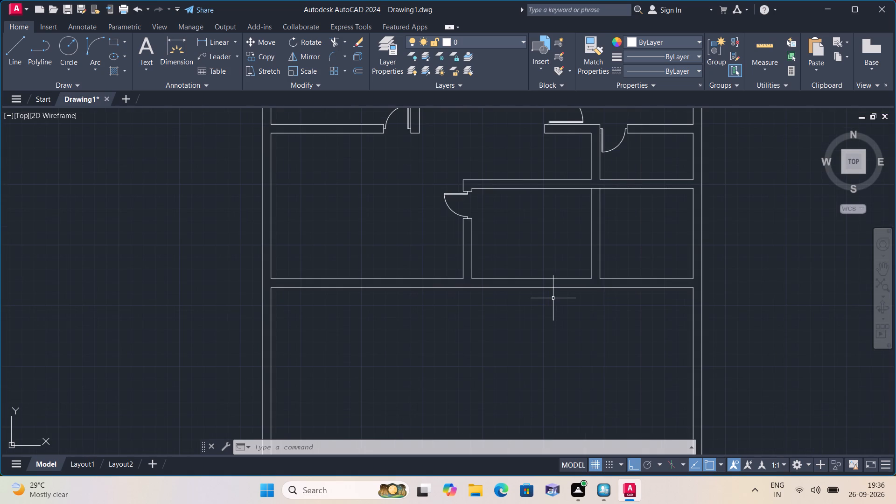
pyautogui.click(614, 241)
pyautogui.click(570, 243)
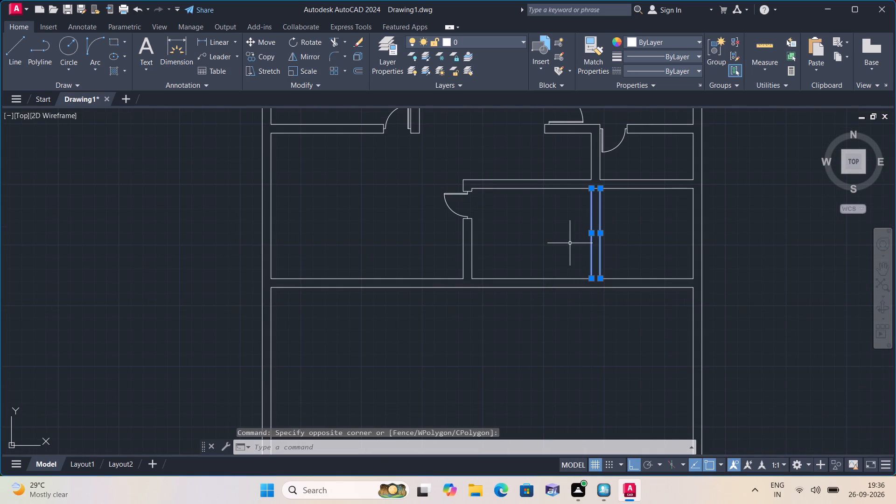
pyautogui.press('Delete')
# Draw a line closing the gap left by the erased partition in the long lower horizontal wall's upper line.
pyautogui.write('l')
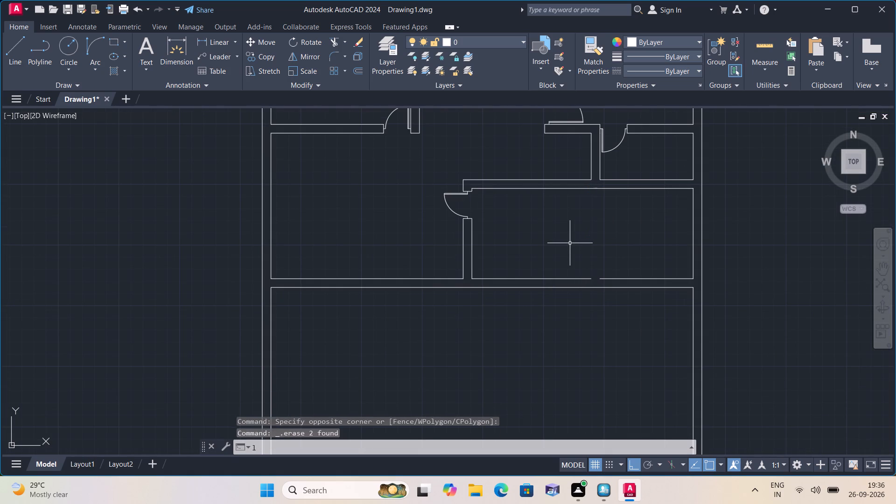
pyautogui.press('space')
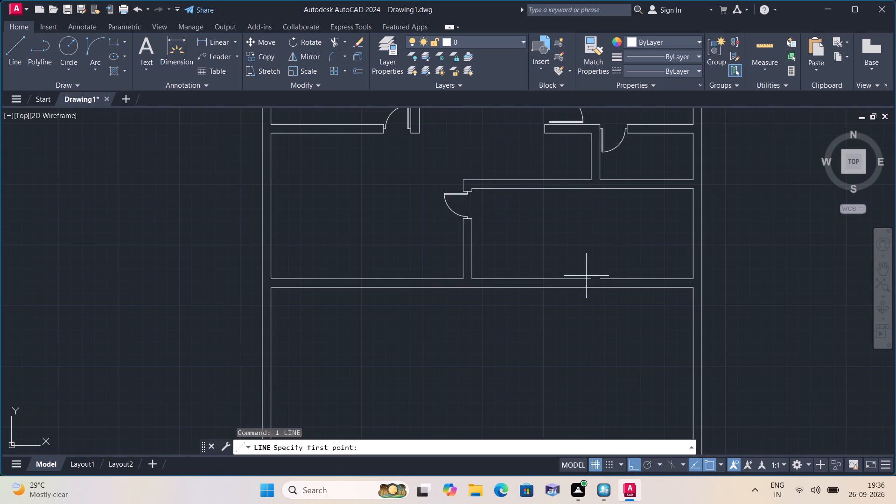
pyautogui.click(592, 280)
pyautogui.click(599, 280)
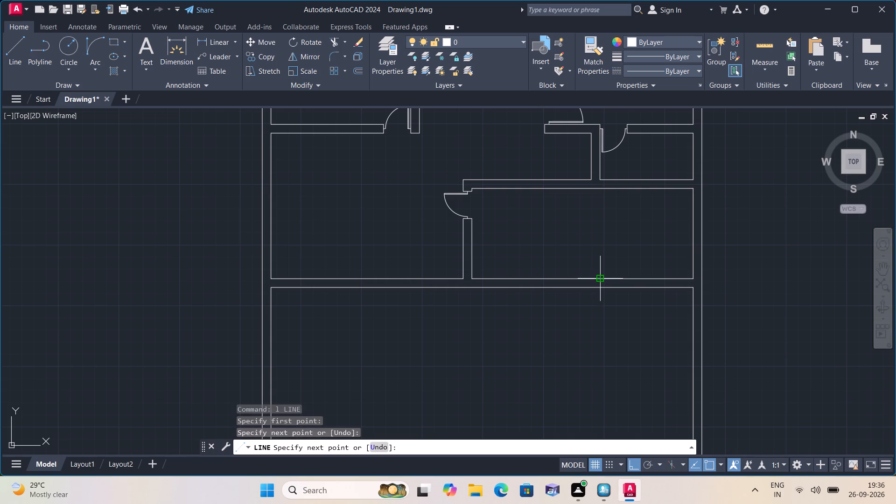
pyautogui.press('space')
# Draw a line across the right outer wall at the lower right room's top wall, extending 3' outward and turning down past the long lower wall.
pyautogui.scroll(-1, 567, 256)
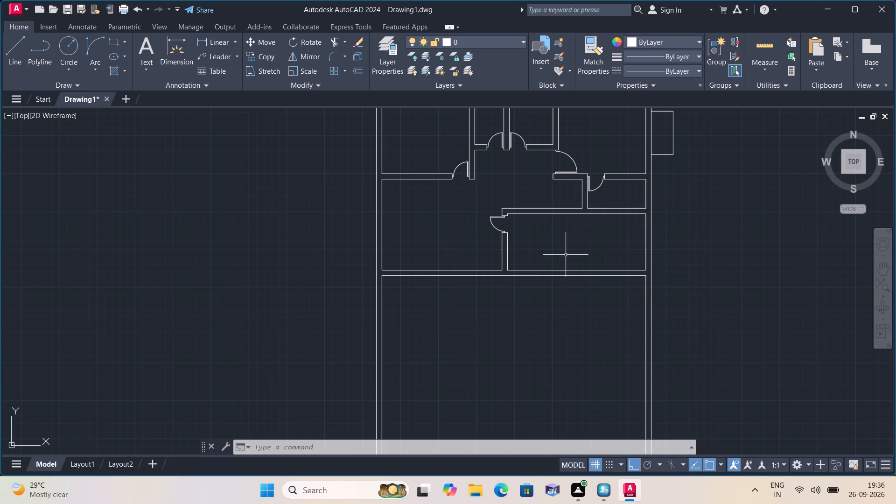
pyautogui.press('space')
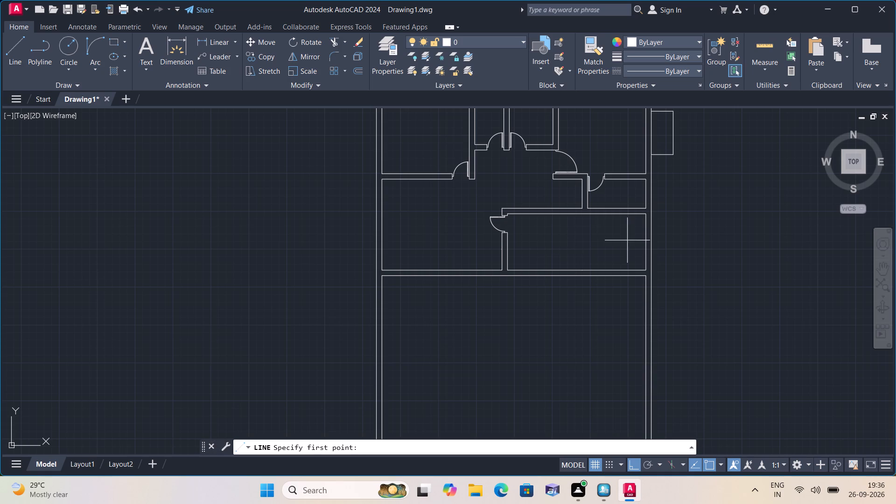
pyautogui.scroll(2, 627, 234)
pyautogui.scroll(-2, 635, 223)
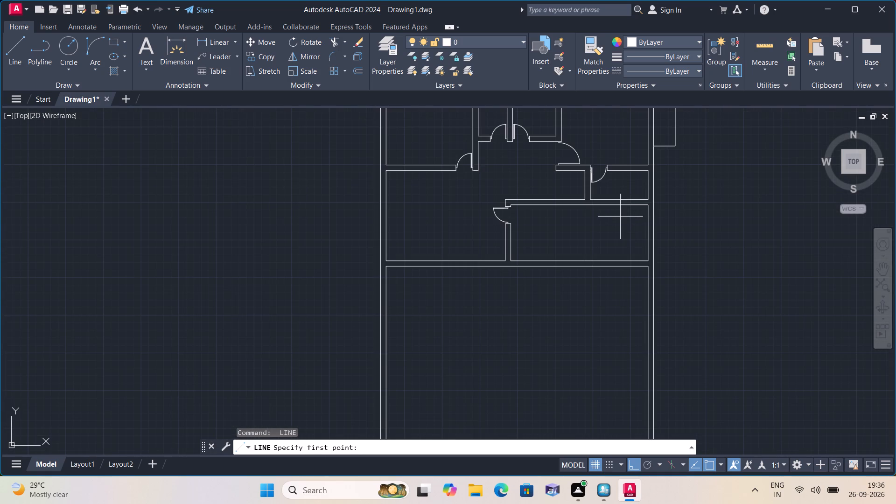
pyautogui.scroll(-1, 620, 217)
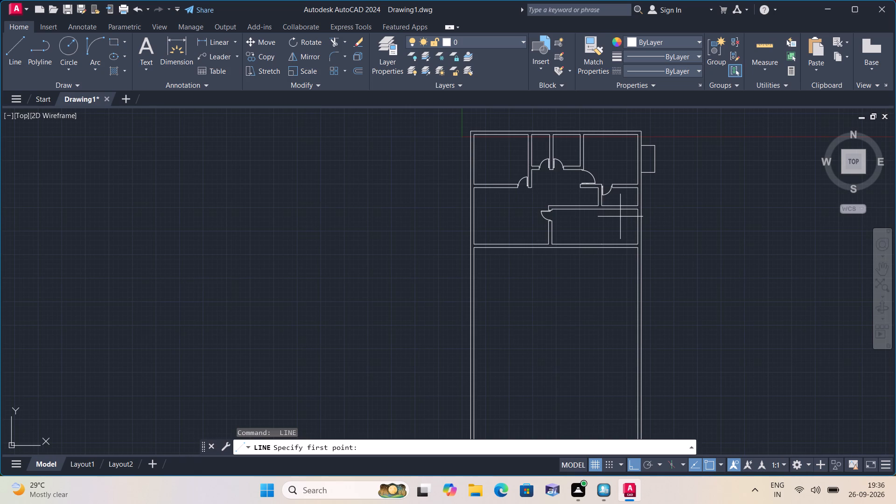
pyautogui.scroll(1, 620, 217)
pyautogui.scroll(-1, 620, 217)
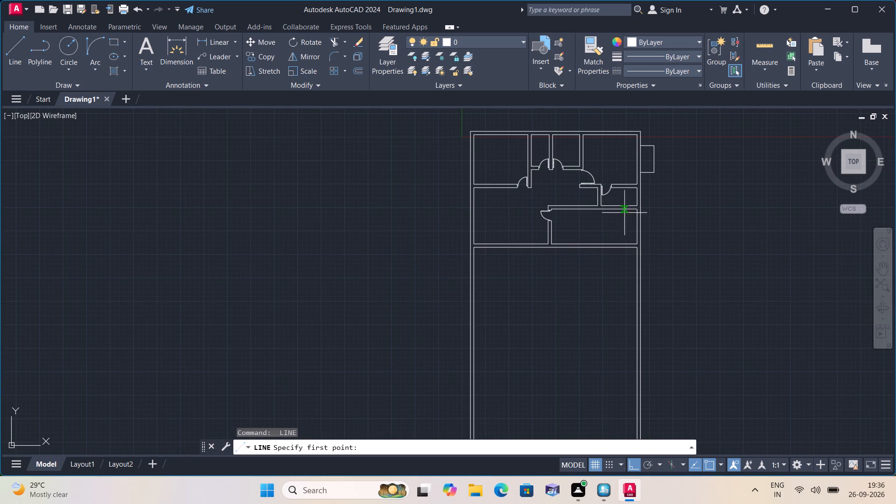
pyautogui.scroll(2, 626, 210)
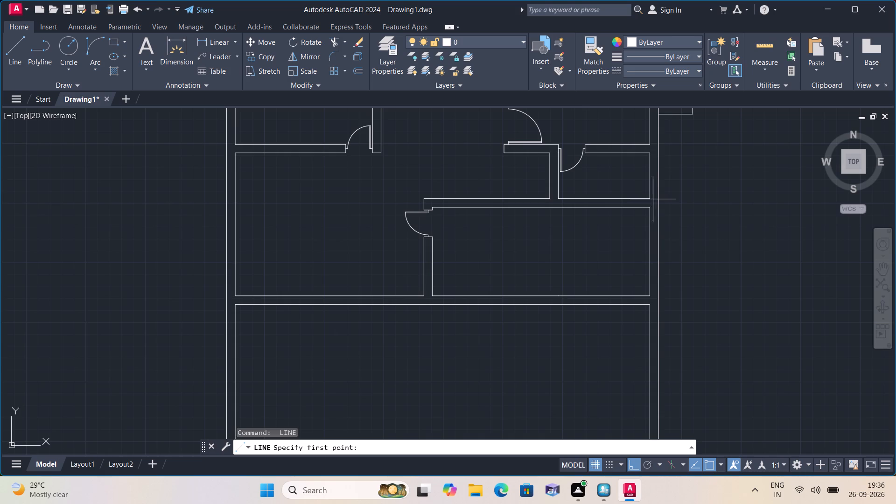
pyautogui.click(652, 199)
pyautogui.click(659, 201)
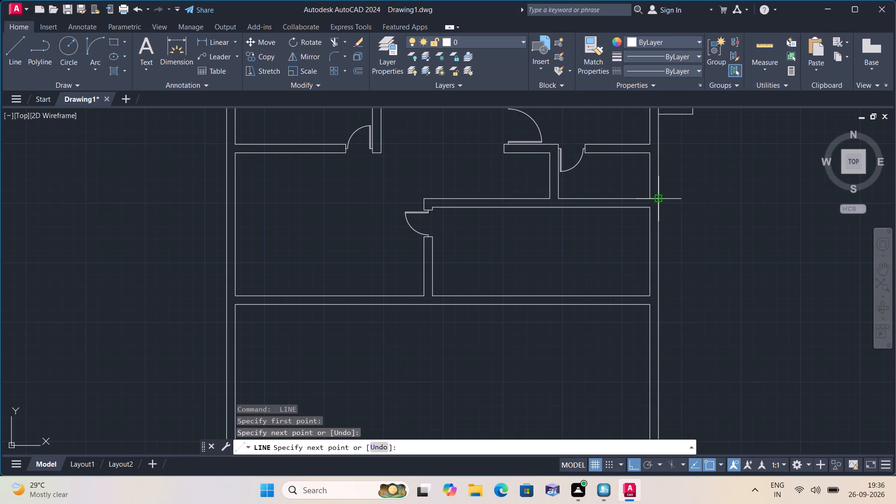
pyautogui.click(659, 201)
pyautogui.write("3'")
pyautogui.press('space')
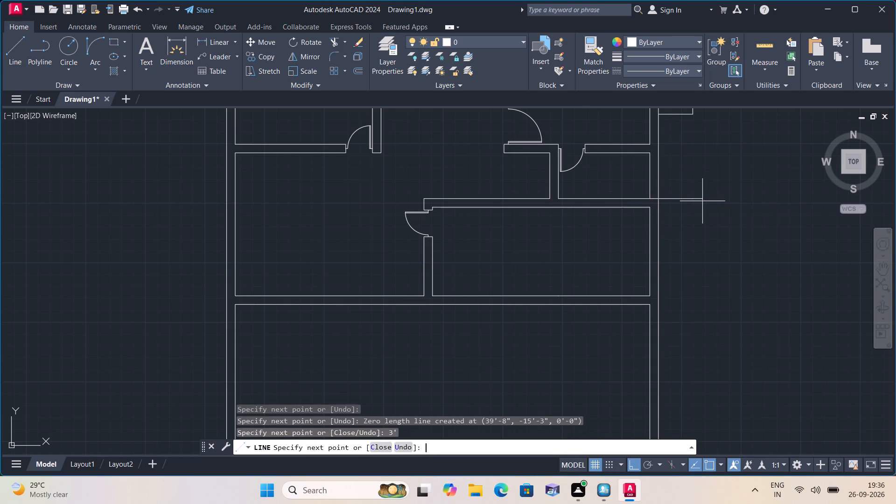
pyautogui.click(688, 321)
pyautogui.press('space')
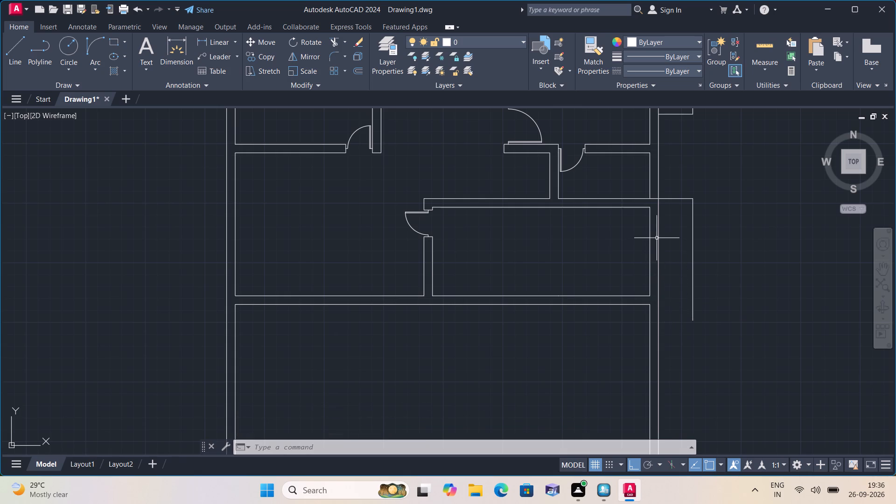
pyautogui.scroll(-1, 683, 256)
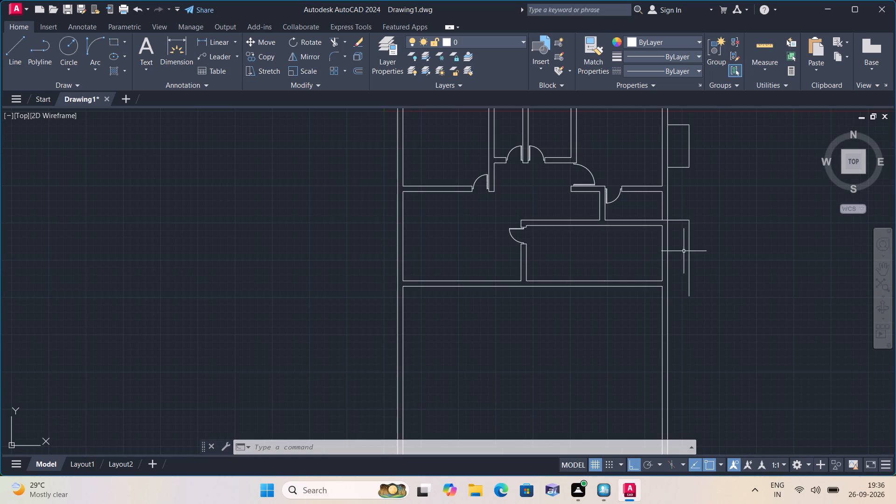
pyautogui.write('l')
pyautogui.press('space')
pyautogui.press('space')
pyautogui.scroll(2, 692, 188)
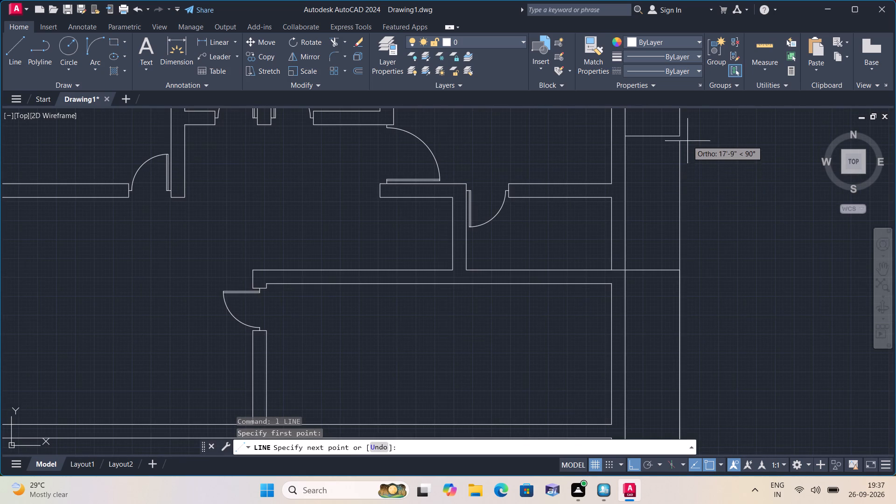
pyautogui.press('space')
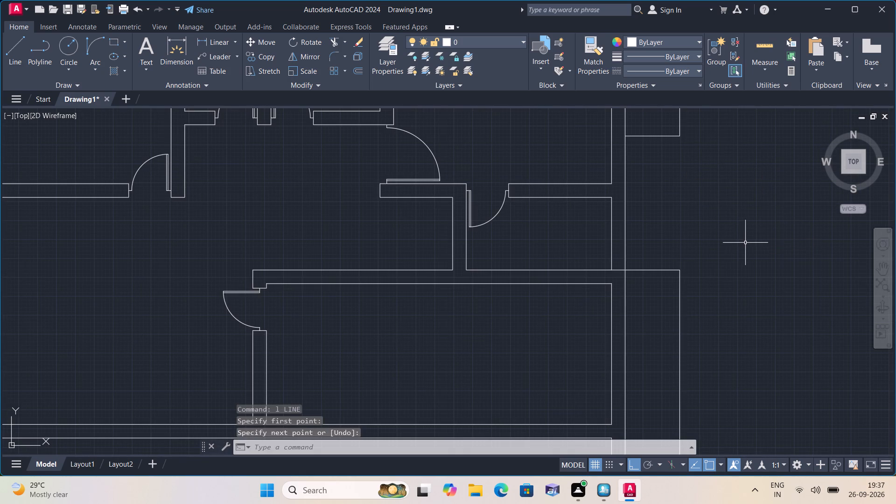
# Trim the short line crossing the right outer wall's thickness where the new projection starts.
pyautogui.write('trim')
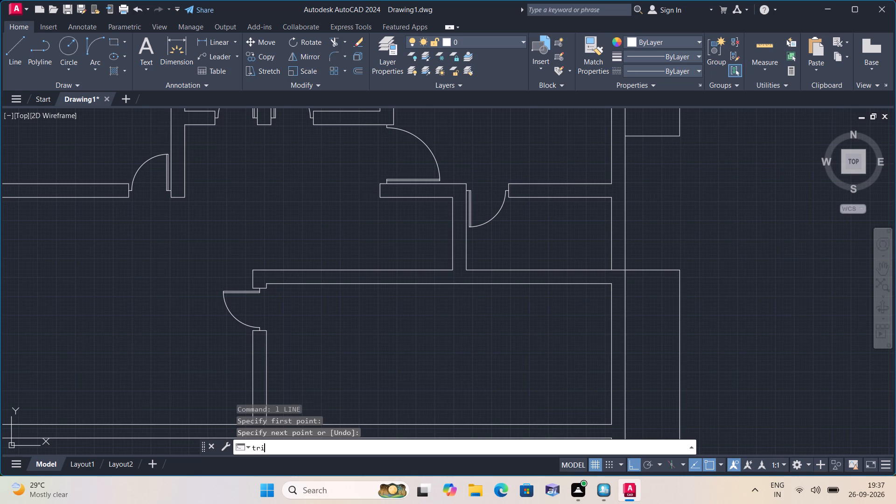
pyautogui.press('space')
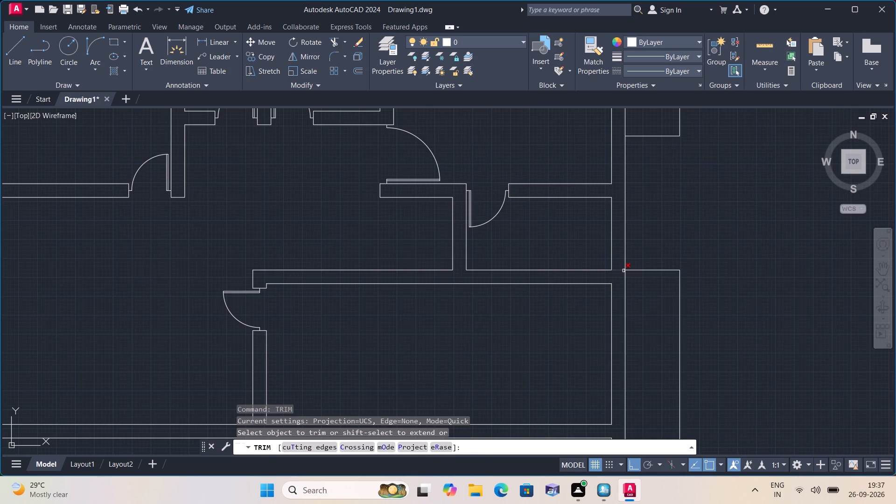
pyautogui.click(623, 271)
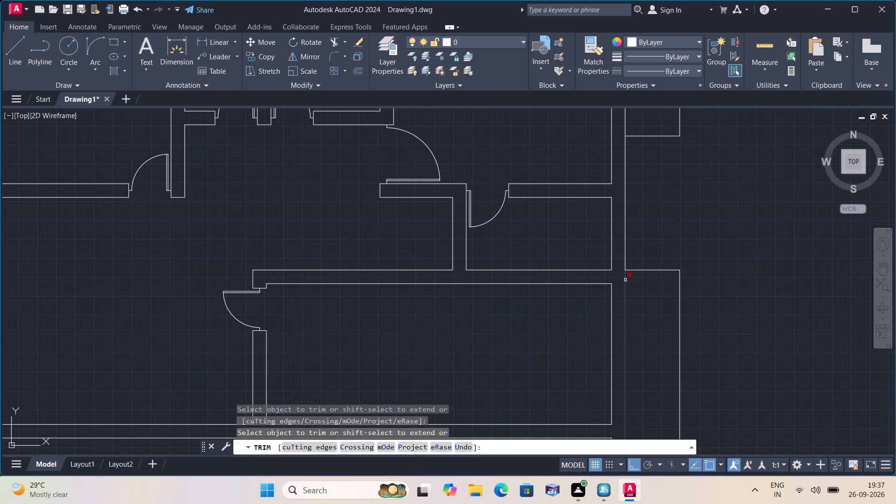
pyautogui.scroll(-2, 626, 281)
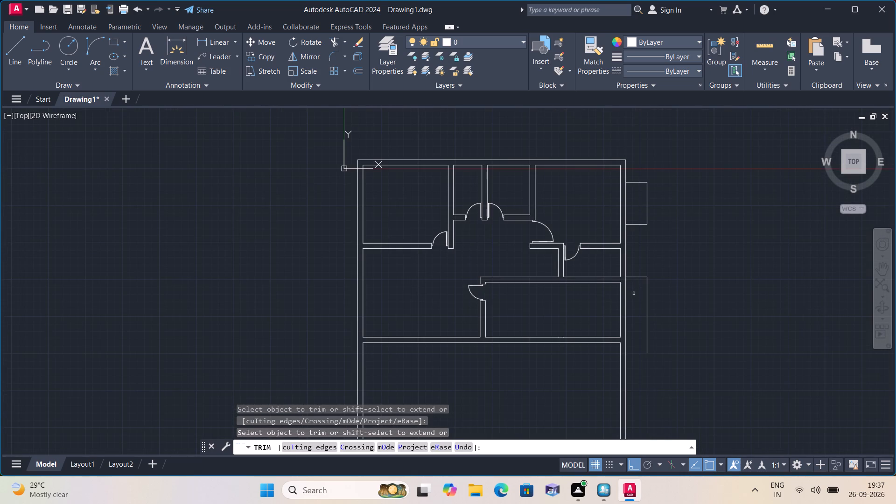
pyautogui.moveTo(632, 293); pyautogui.dragTo(631, 279, button='middle')
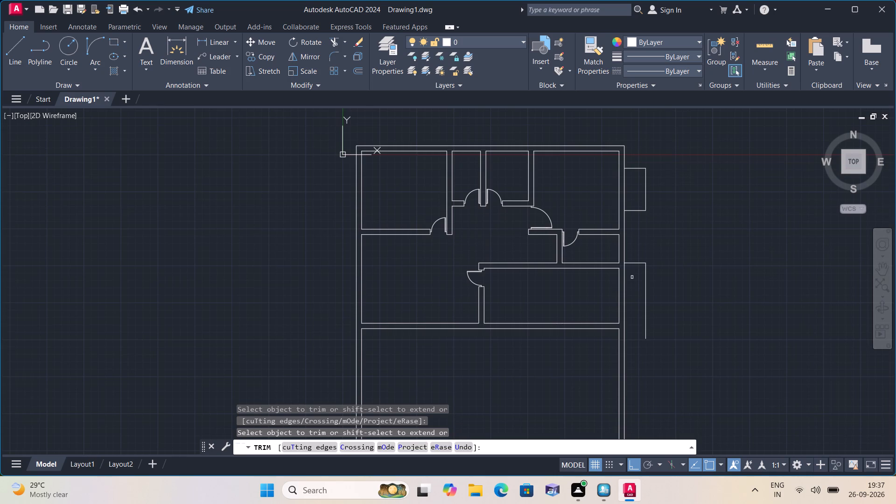
pyautogui.press('Escape')
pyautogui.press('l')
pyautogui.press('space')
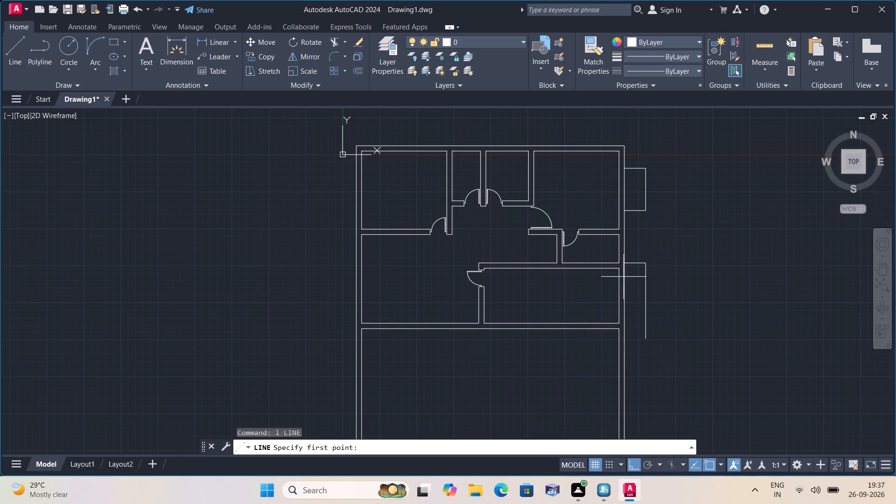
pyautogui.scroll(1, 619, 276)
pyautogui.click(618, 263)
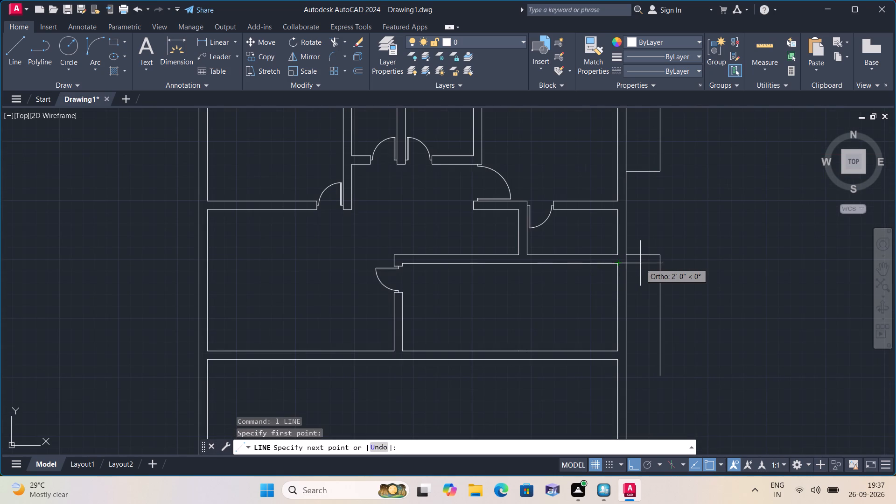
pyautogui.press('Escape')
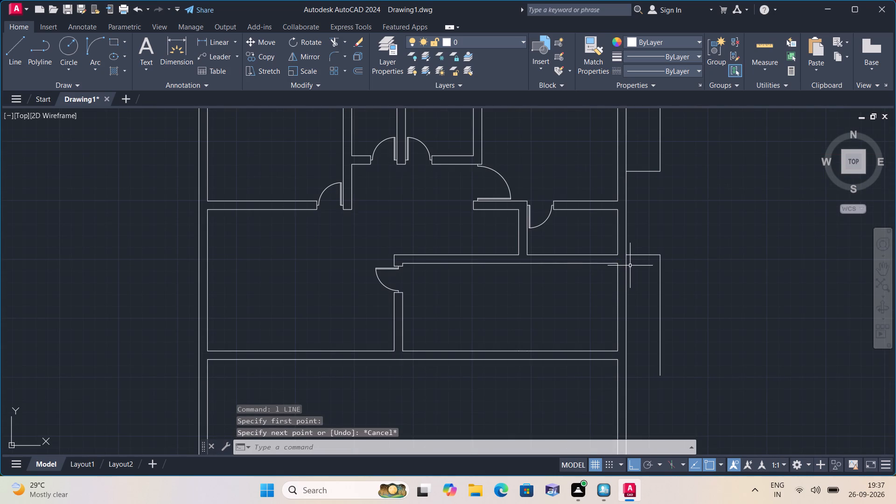
# Trim the right outer wall's outer line below the new projection, and its inner line beside the lower right room and below the long lower wall.
pyautogui.write('tri')
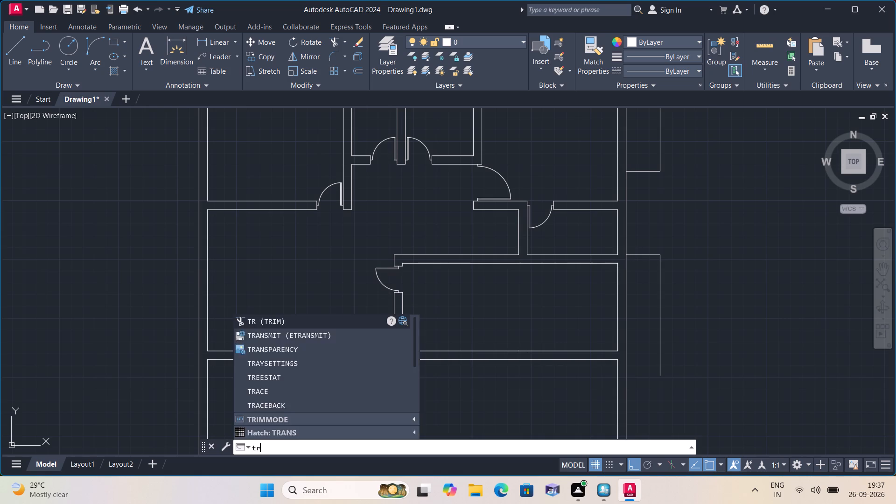
pyautogui.press('m')
pyautogui.press('space')
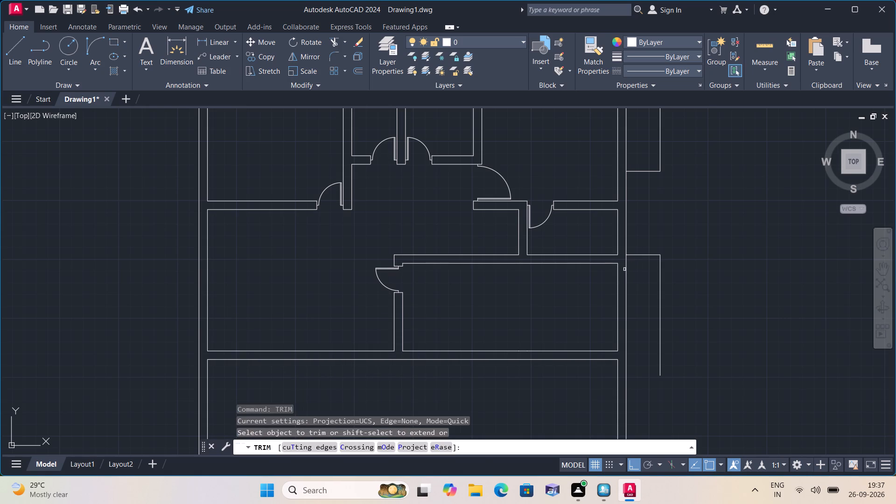
pyautogui.click(625, 269)
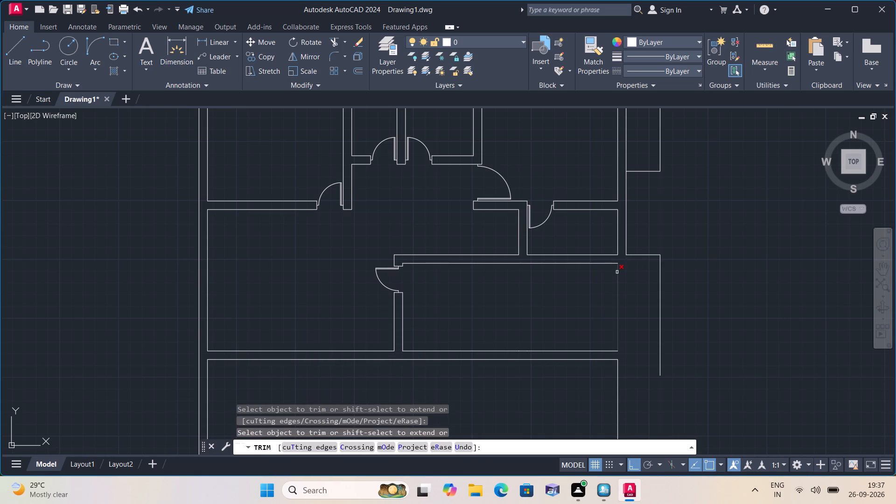
pyautogui.click(617, 272)
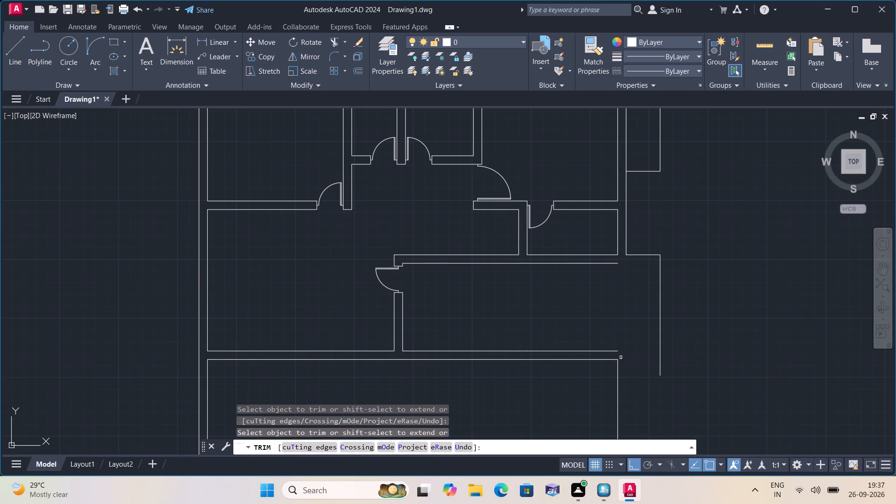
pyautogui.click(617, 364)
pyautogui.press('space')
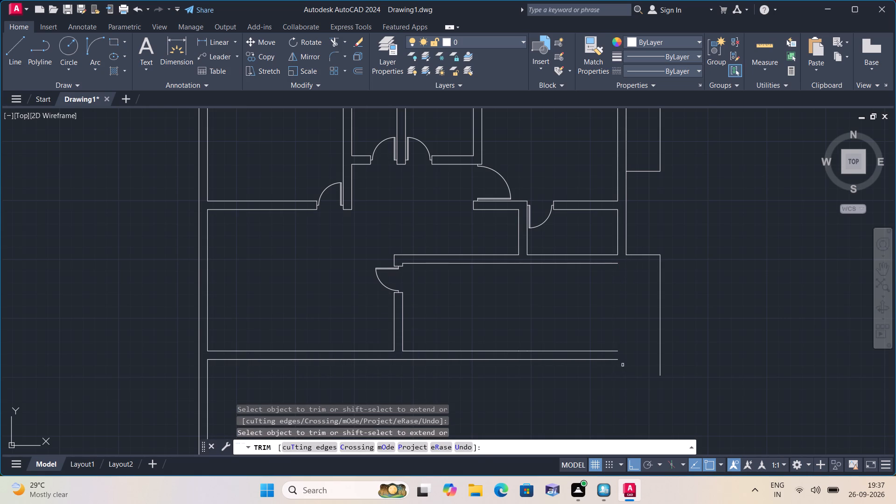
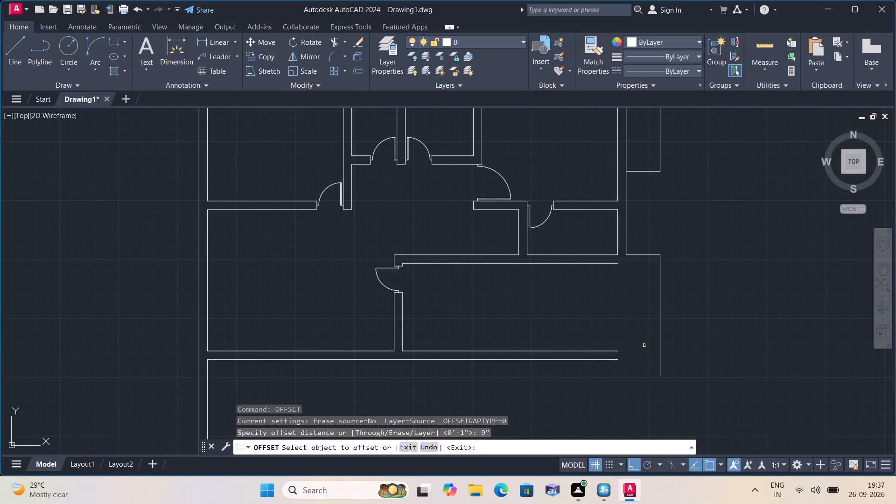
# Offset the new projection's outer vertical line and its top line 9" inward to give them wall thickness.
pyautogui.click(660, 359)
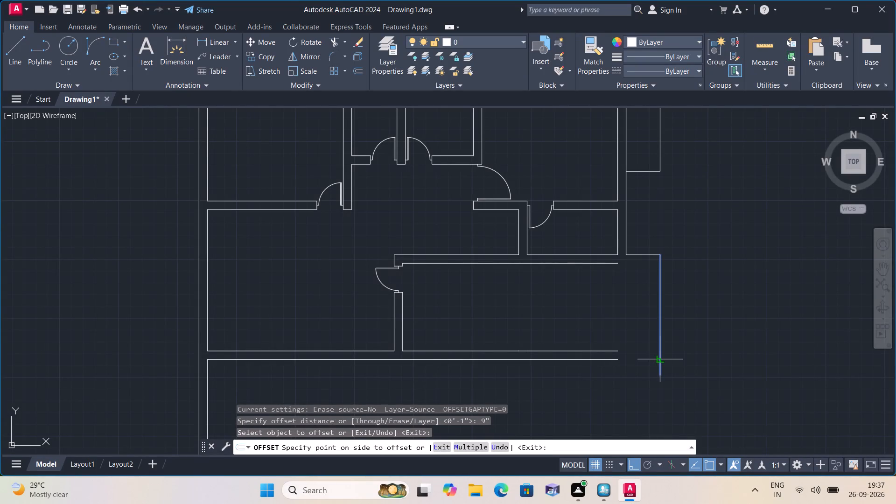
pyautogui.click(635, 359)
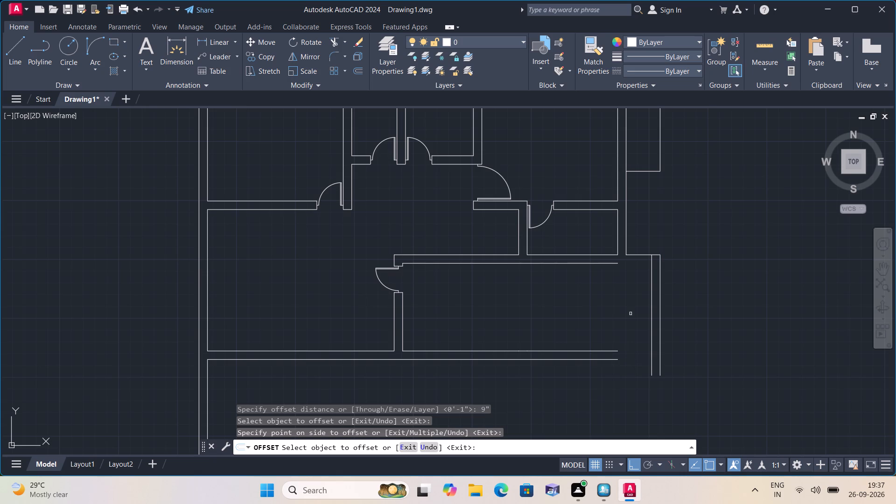
pyautogui.click(642, 256)
pyautogui.click(636, 283)
pyautogui.press('space')
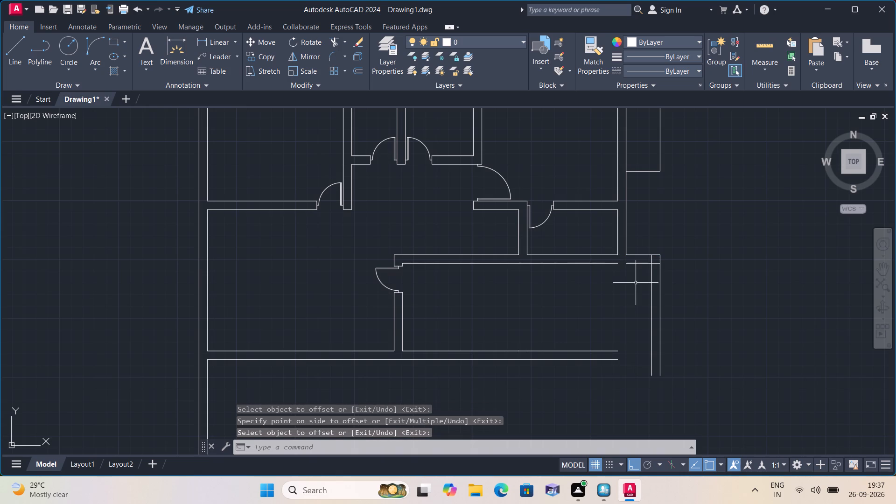
# Extend the lower right room's inner top line across the gap, and both long lower wall lines to the projection's inner vertical line.
pyautogui.write('exte')
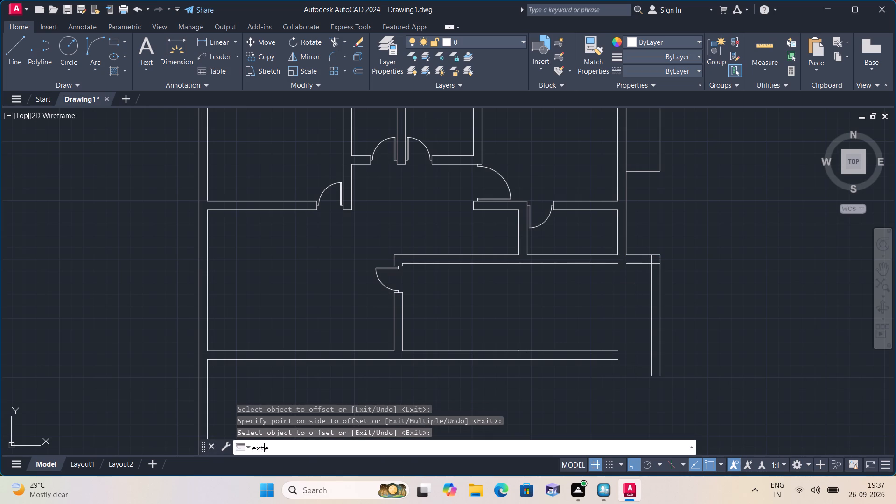
pyautogui.write('n')
pyautogui.press('space')
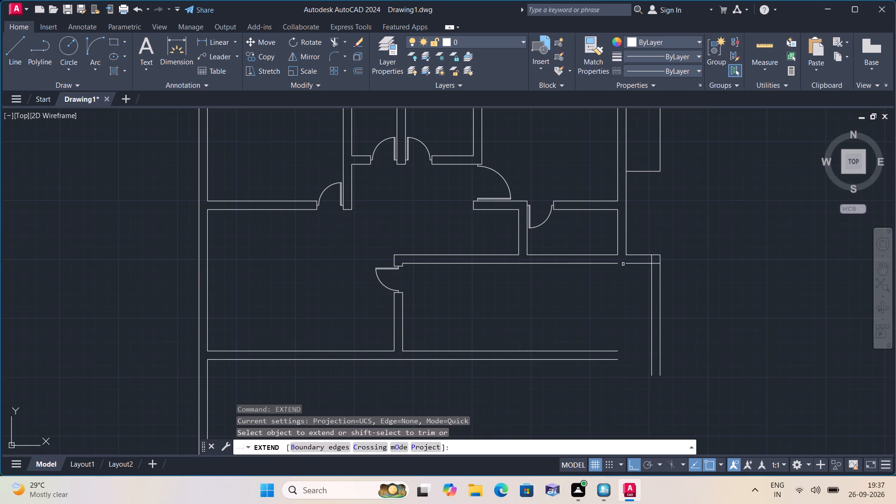
pyautogui.click(625, 264)
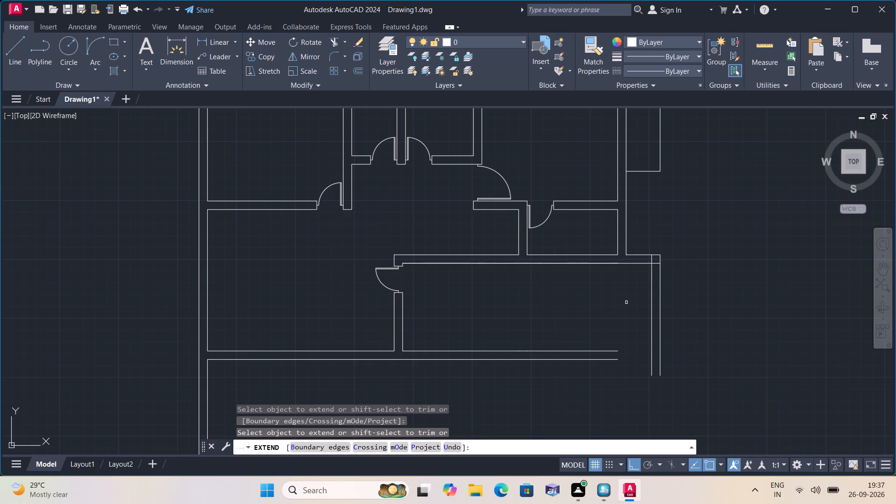
pyautogui.moveTo(604, 328); pyautogui.dragTo(602, 334)
pyautogui.click(595, 378)
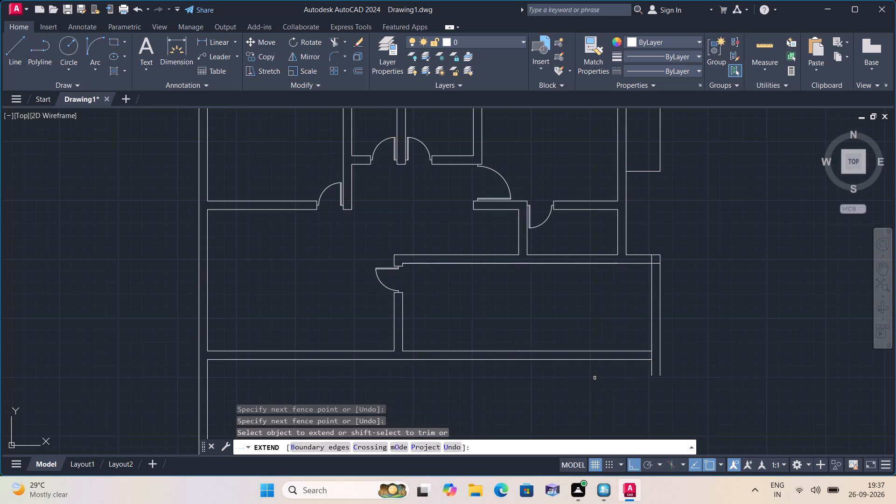
pyautogui.press('space')
# Trim the overlapping inner line ends at the projection's upper corner and the inner vertical line crossing the long lower wall's thickness.
pyautogui.write('trim')
pyautogui.press('space')
pyautogui.scroll(1, 620, 282)
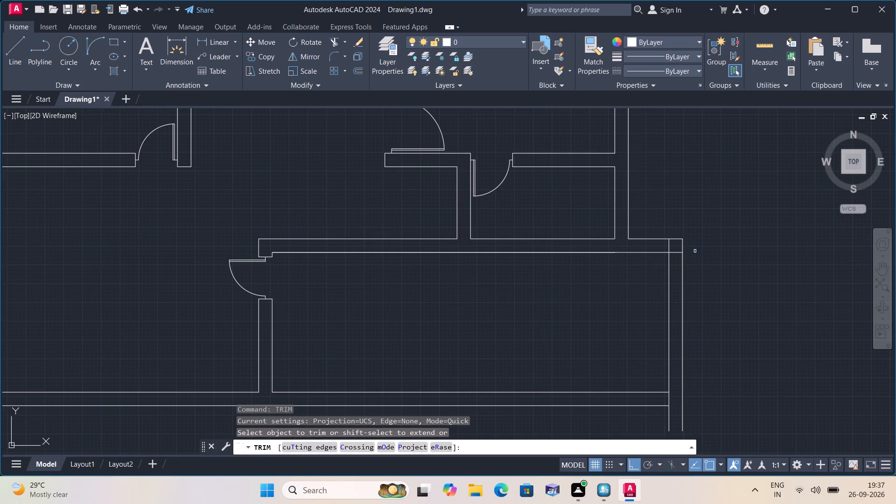
pyautogui.click(667, 249)
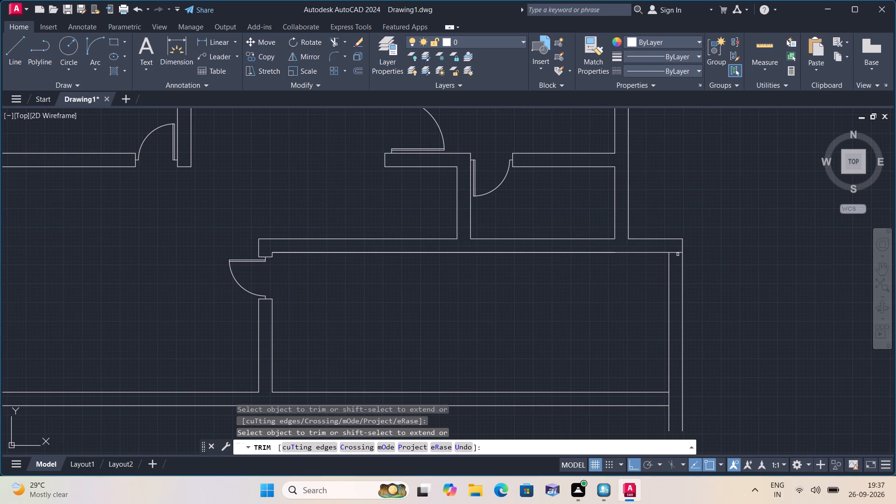
pyautogui.click(677, 251)
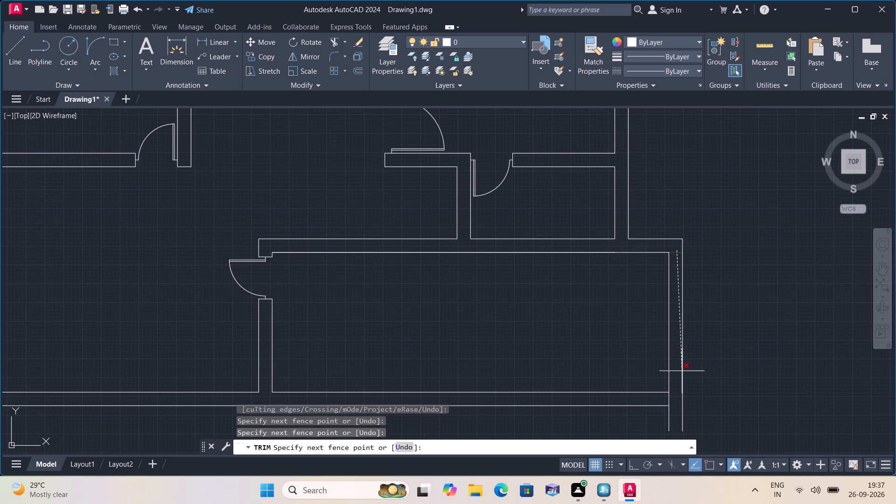
pyautogui.click(678, 367)
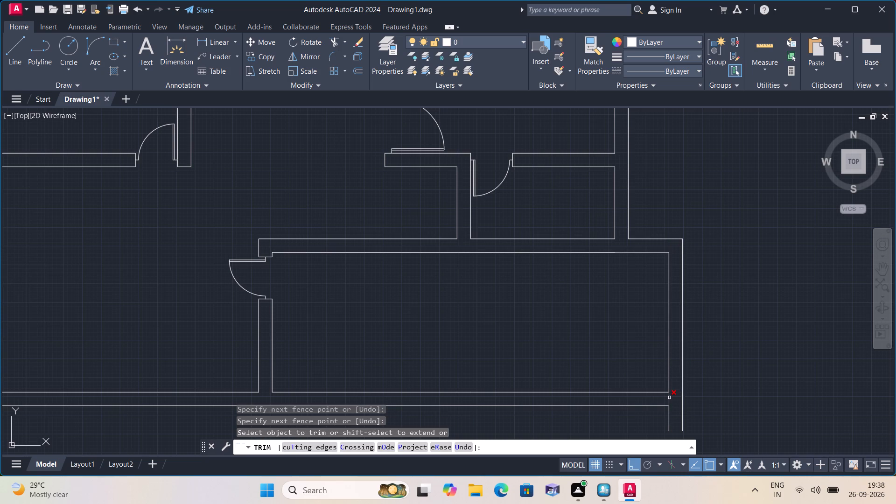
pyautogui.click(669, 398)
pyautogui.scroll(-1, 670, 409)
pyautogui.scroll(-1, 707, 364)
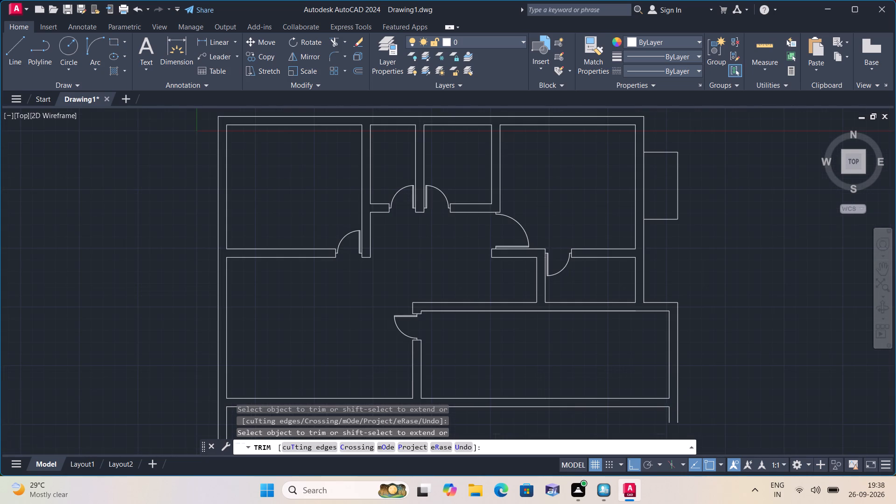
pyautogui.press('Escape')
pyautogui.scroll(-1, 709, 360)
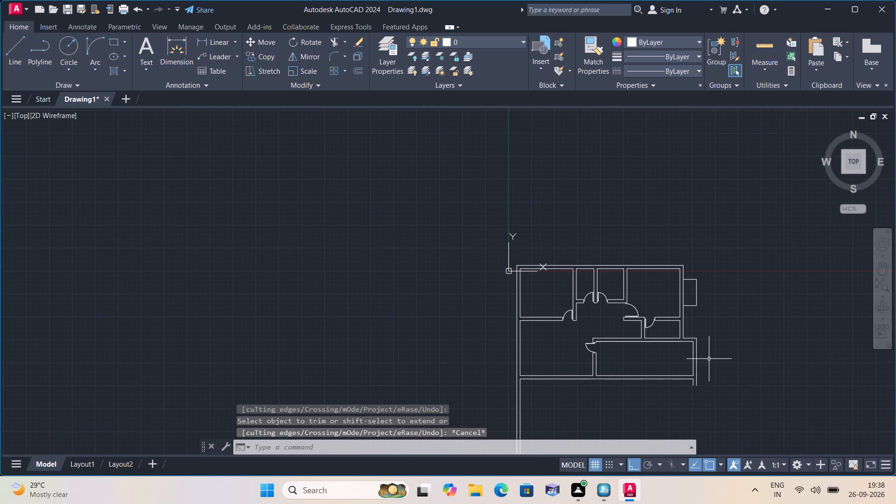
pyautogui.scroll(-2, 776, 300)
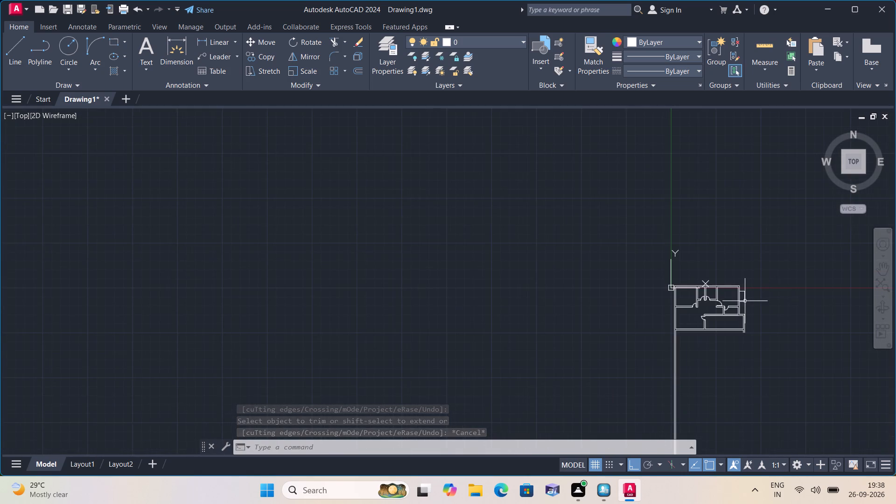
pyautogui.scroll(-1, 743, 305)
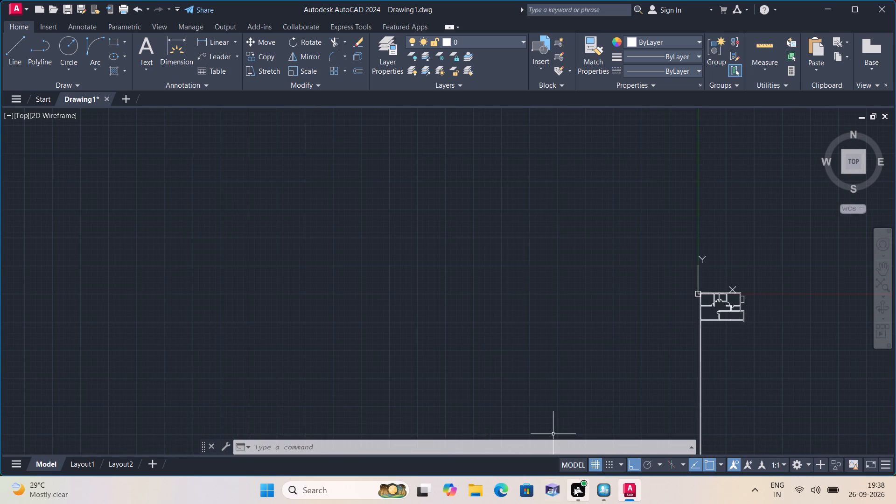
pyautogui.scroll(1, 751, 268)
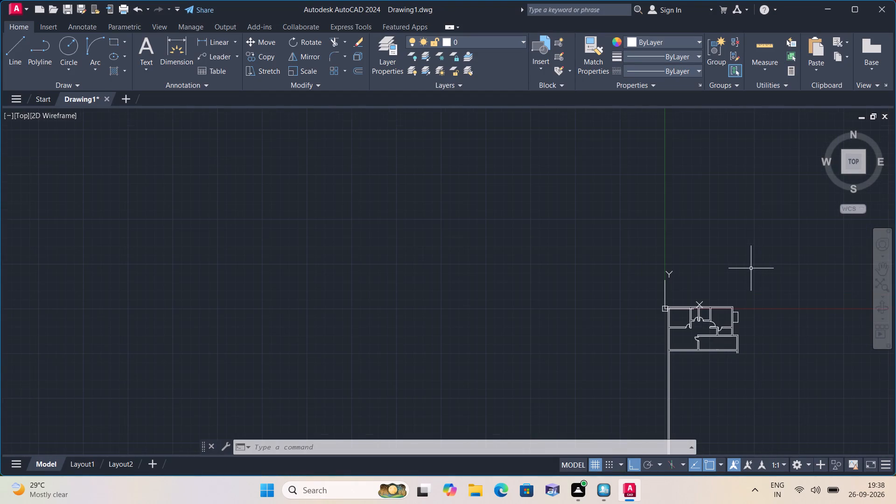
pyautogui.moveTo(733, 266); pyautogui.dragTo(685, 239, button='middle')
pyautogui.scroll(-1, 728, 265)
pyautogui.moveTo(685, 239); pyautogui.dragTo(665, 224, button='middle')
# Draw a vertical line across the lower right room, aligned with the right outer wall's outer face, from its top wall to the lower wall.
pyautogui.scroll(4, 693, 251)
pyautogui.scroll(3, 462, 341)
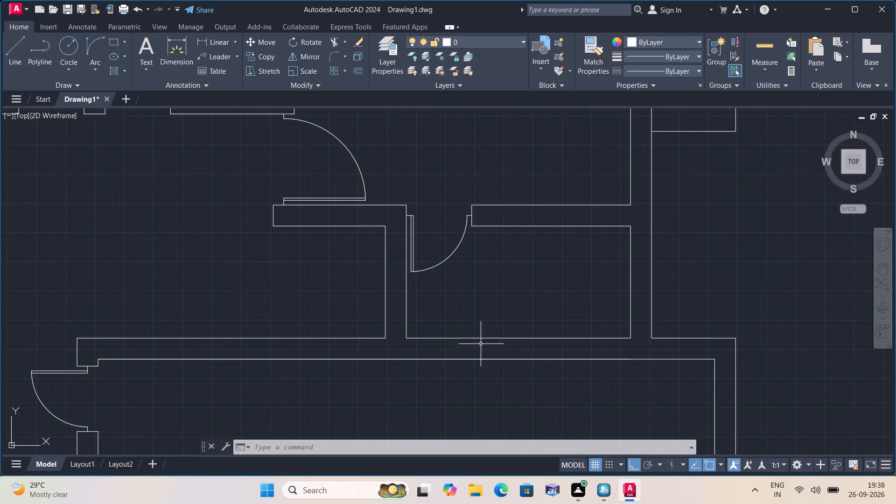
pyautogui.moveTo(523, 371); pyautogui.dragTo(499, 278, button='middle')
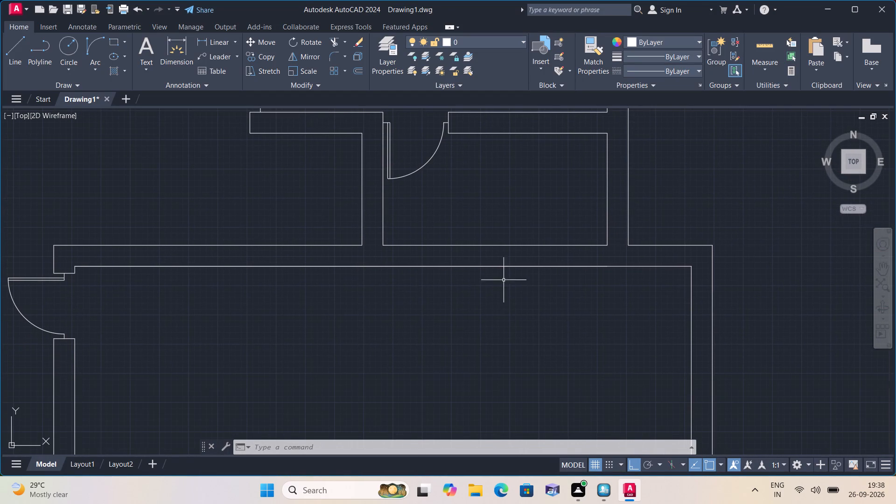
pyautogui.moveTo(511, 284); pyautogui.dragTo(500, 258, button='middle')
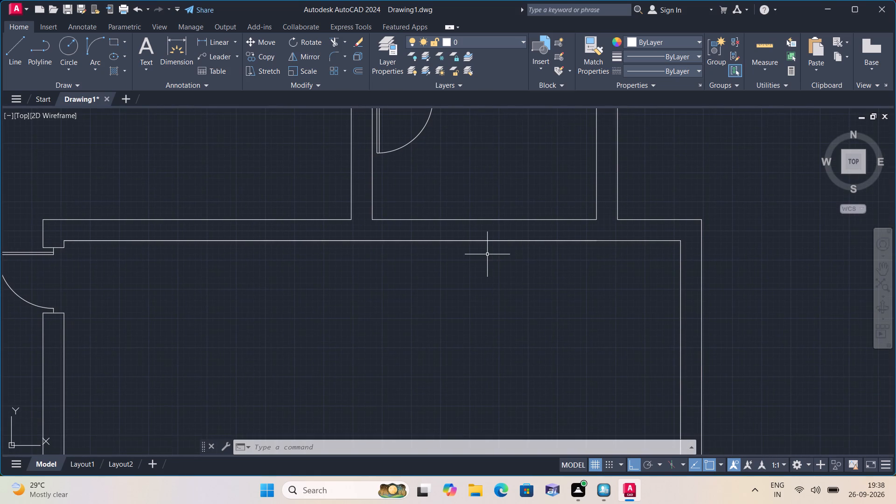
pyautogui.write('l')
pyautogui.press('space')
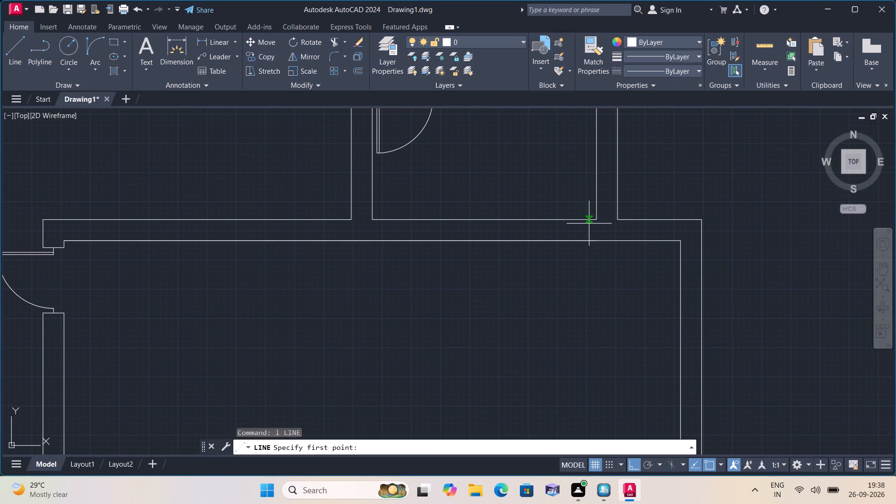
pyautogui.click(617, 241)
pyautogui.moveTo(612, 269); pyautogui.dragTo(612, 269, button='middle')
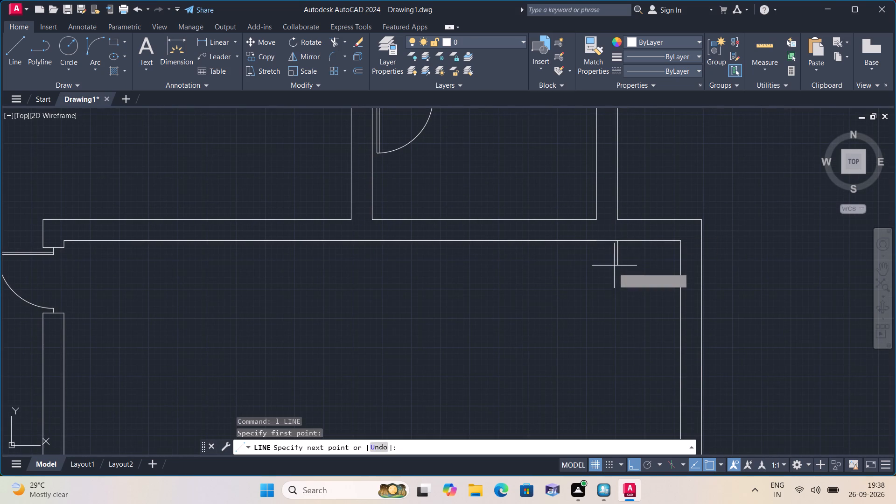
pyautogui.moveTo(612, 269); pyautogui.dragTo(611, 230, button='middle')
pyautogui.scroll(-1, 611, 256)
pyautogui.moveTo(612, 282); pyautogui.dragTo(605, 251, button='middle')
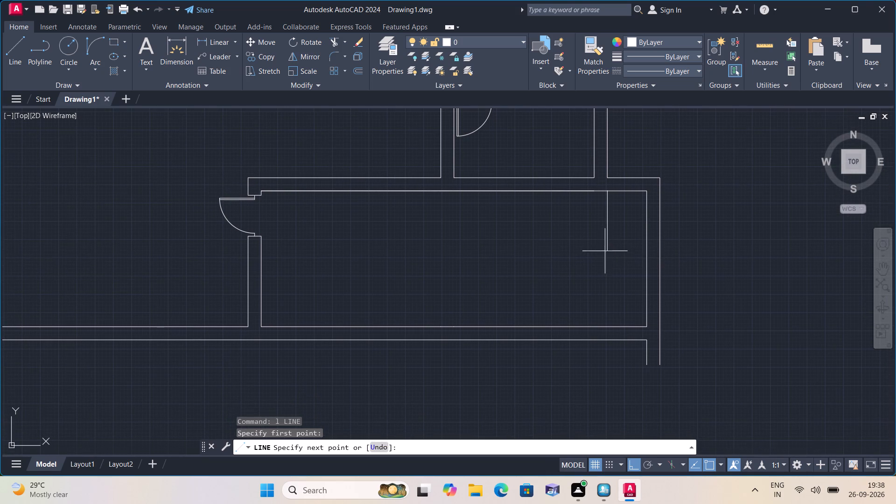
pyautogui.click(606, 323)
pyautogui.scroll(2, 607, 323)
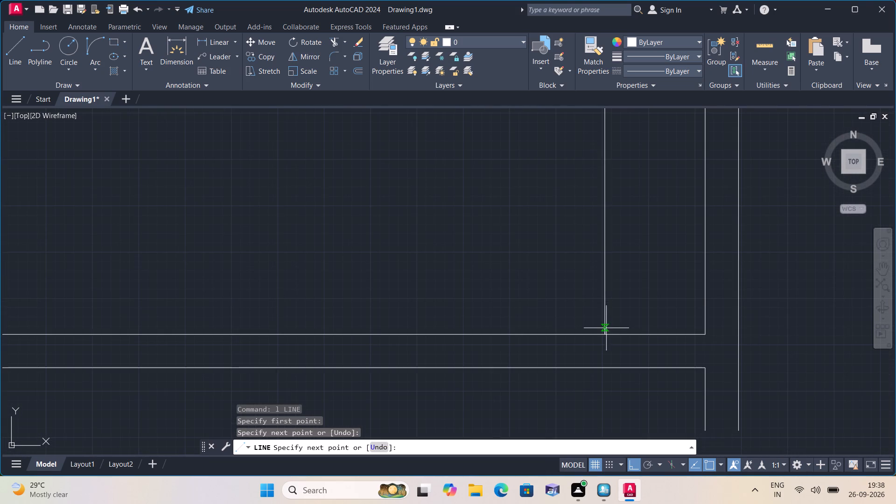
pyautogui.press('space')
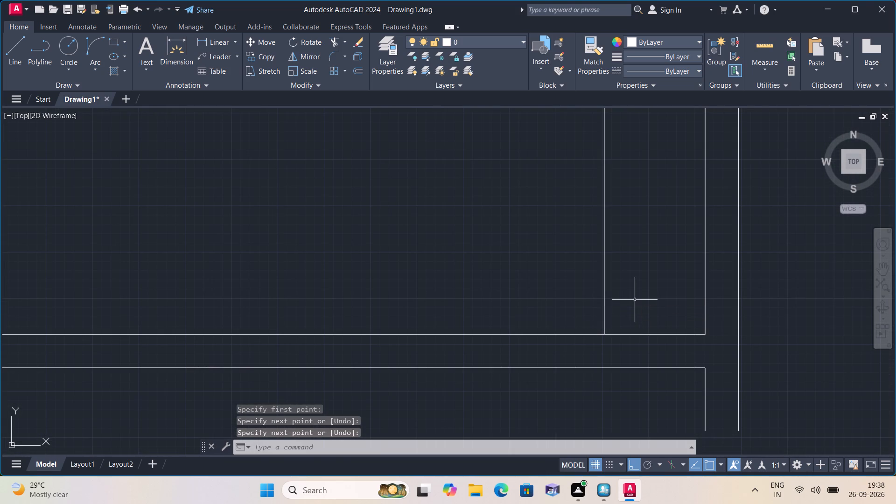
# Offset the lower right room's new vertical line 10" toward the door, repeating from each new copy to make four stair lines.
pyautogui.write('off')
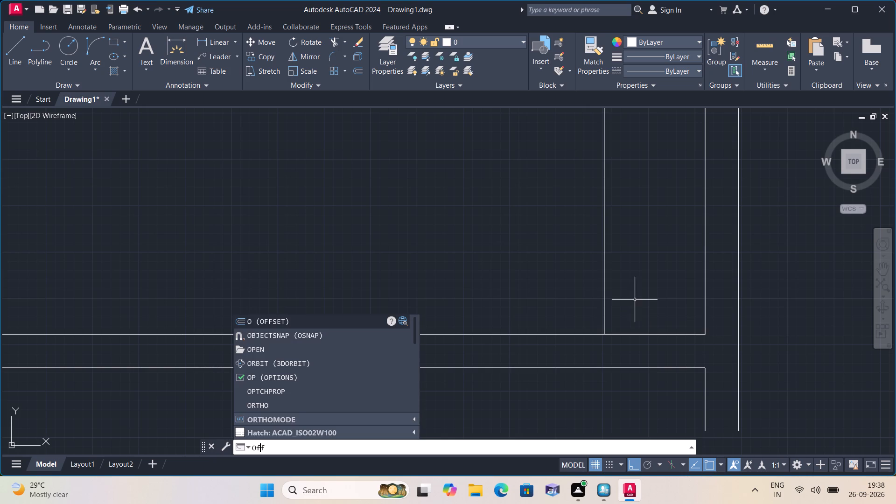
pyautogui.press('space')
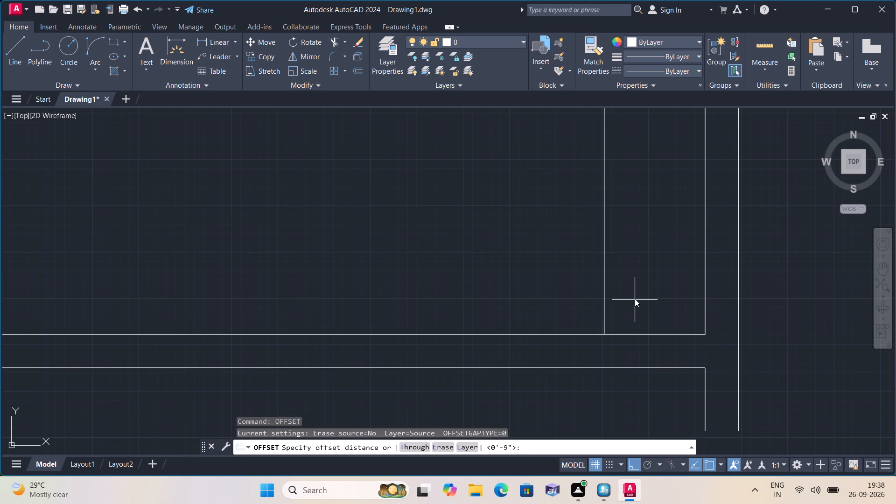
pyautogui.write('10"')
pyautogui.press('space')
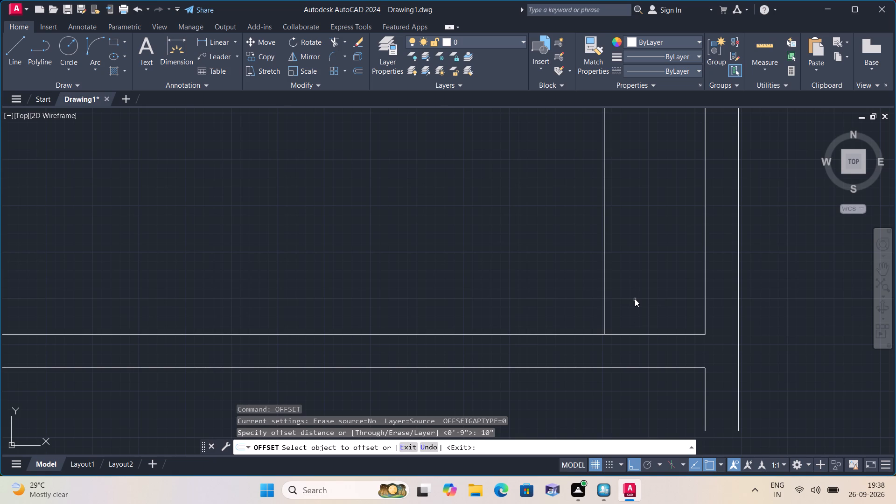
pyautogui.scroll(-2, 590, 282)
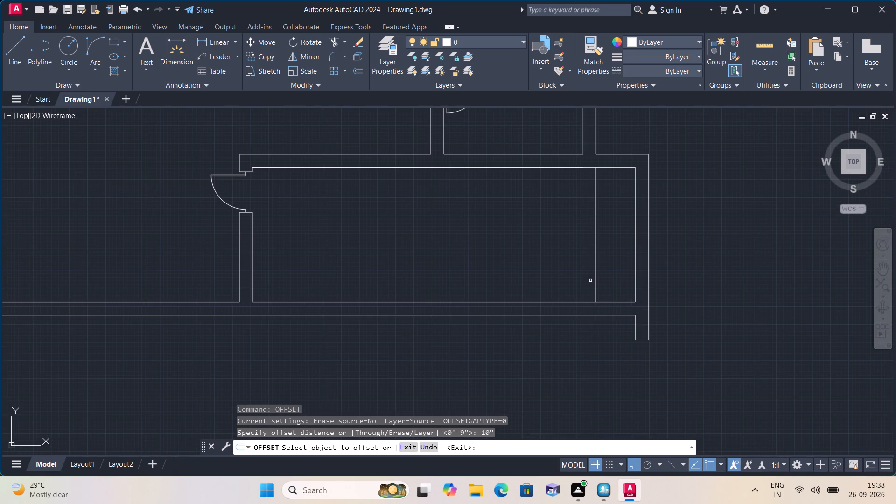
pyautogui.click(597, 280)
pyautogui.click(569, 279)
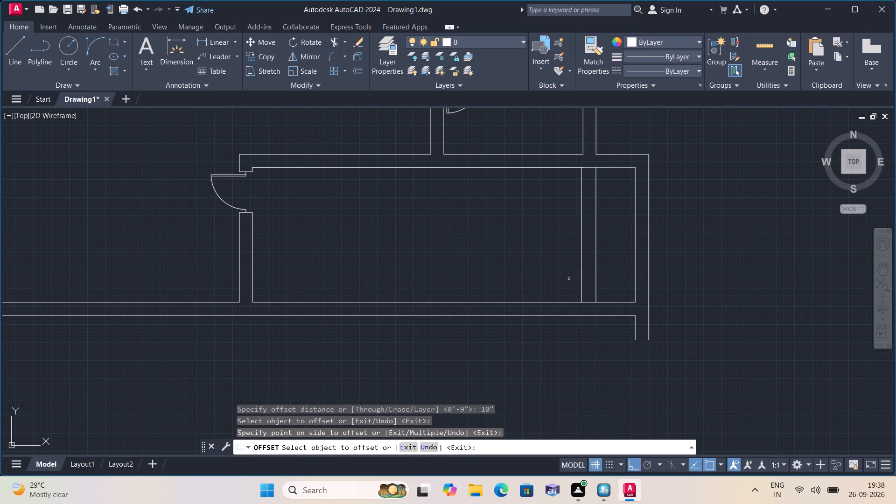
pyautogui.click(582, 281)
pyautogui.click(558, 282)
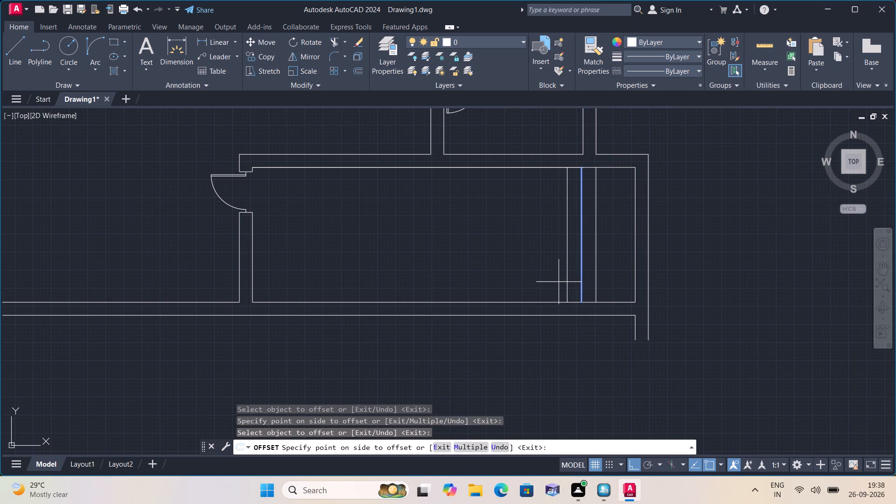
pyautogui.click(567, 285)
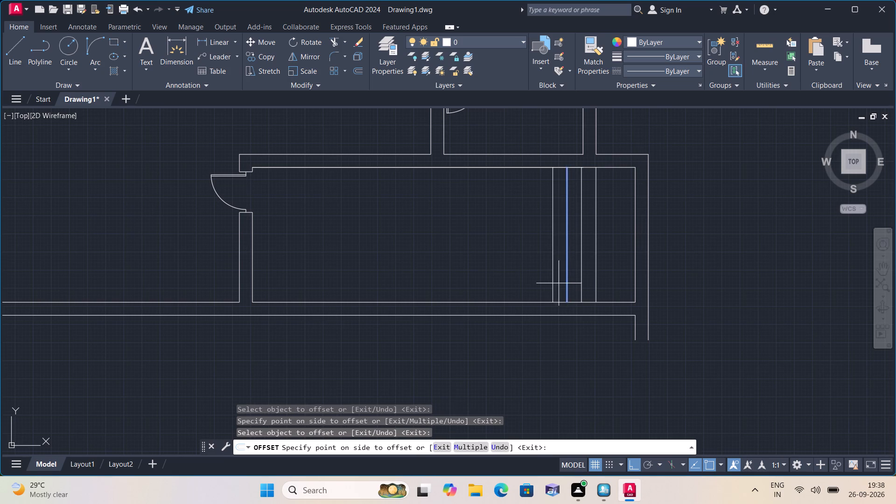
pyautogui.click(546, 281)
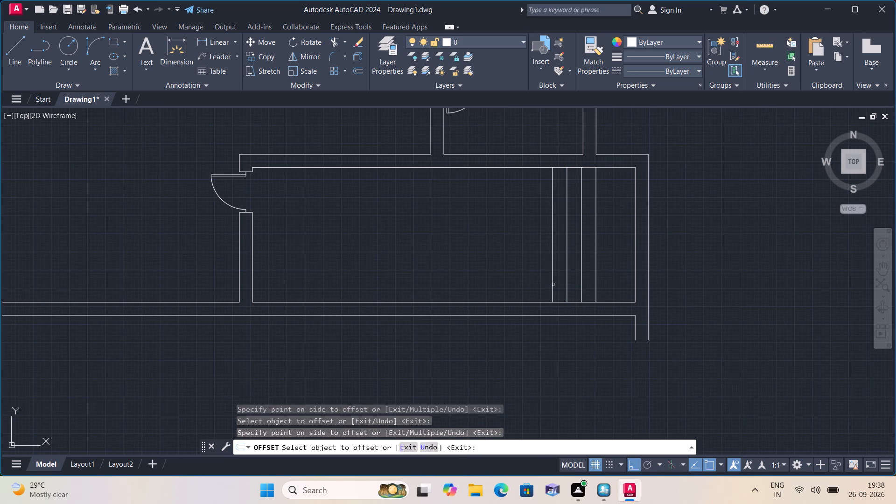
pyautogui.click(554, 285)
pyautogui.click(553, 284)
pyautogui.click(530, 279)
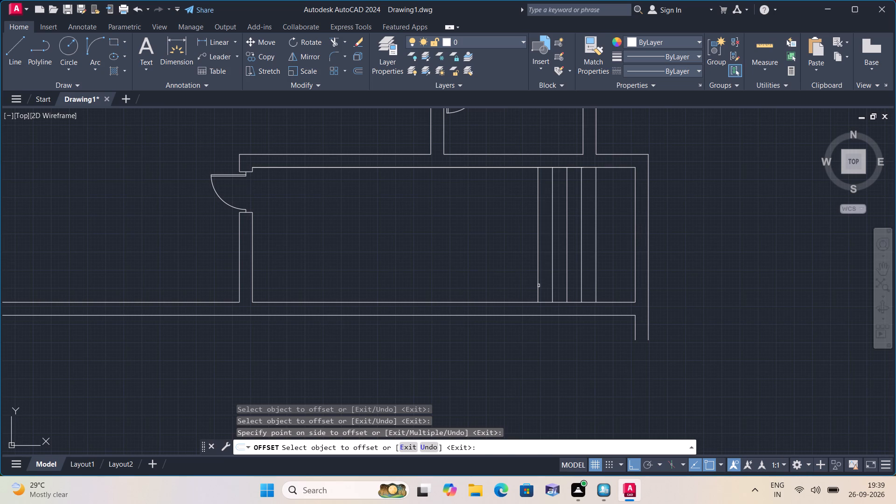
# Continue the 10" offsets toward the door from each newest stair line, adding six more lines.
pyautogui.click(539, 286)
pyautogui.click(521, 281)
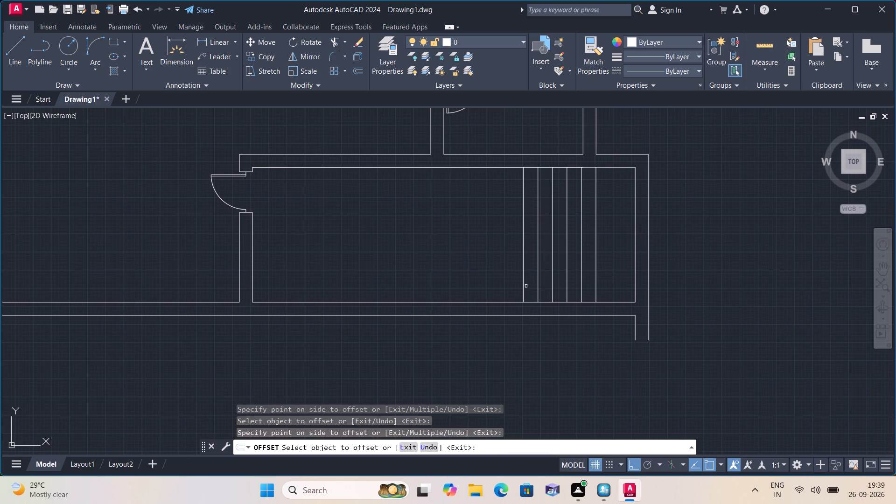
pyautogui.click(525, 284)
pyautogui.click(508, 281)
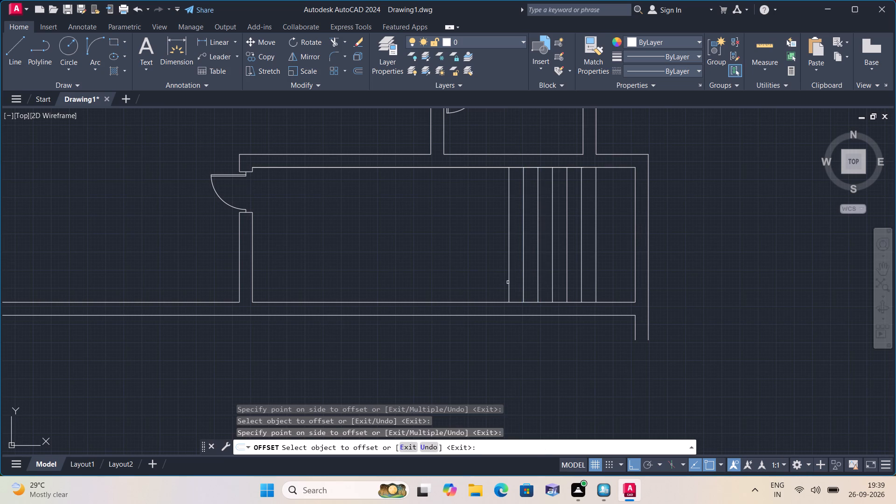
pyautogui.click(509, 283)
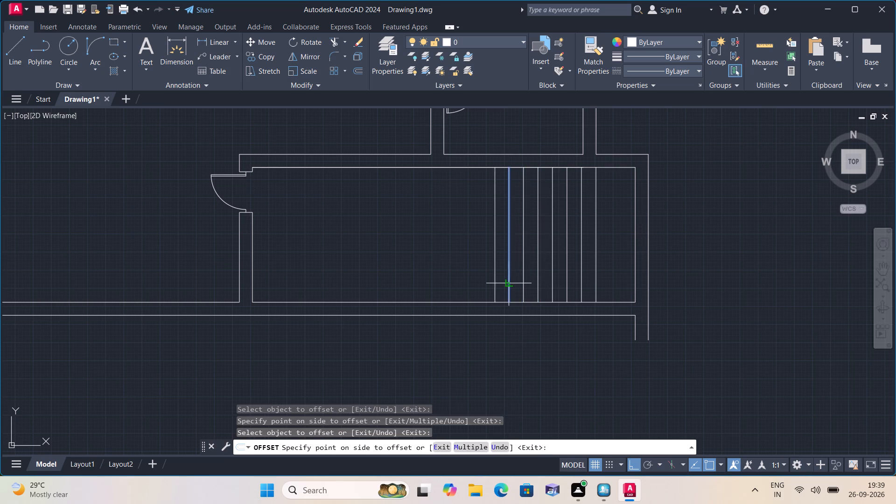
pyautogui.click(486, 274)
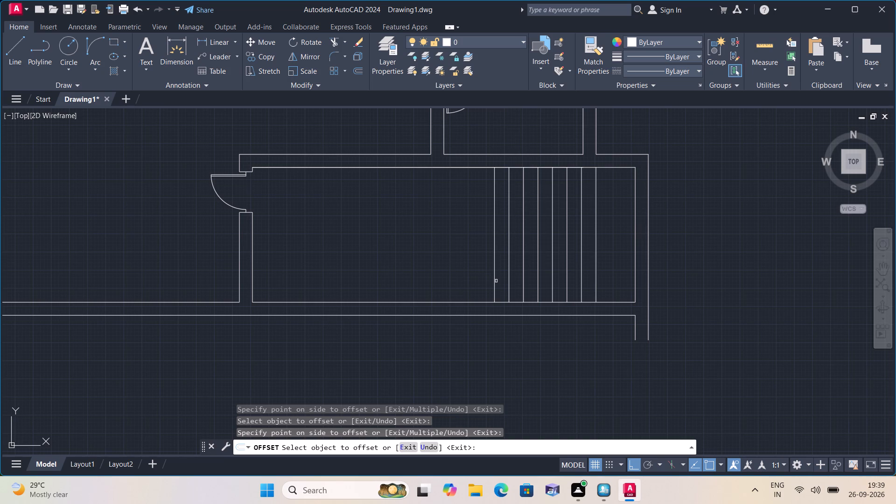
pyautogui.click(496, 279)
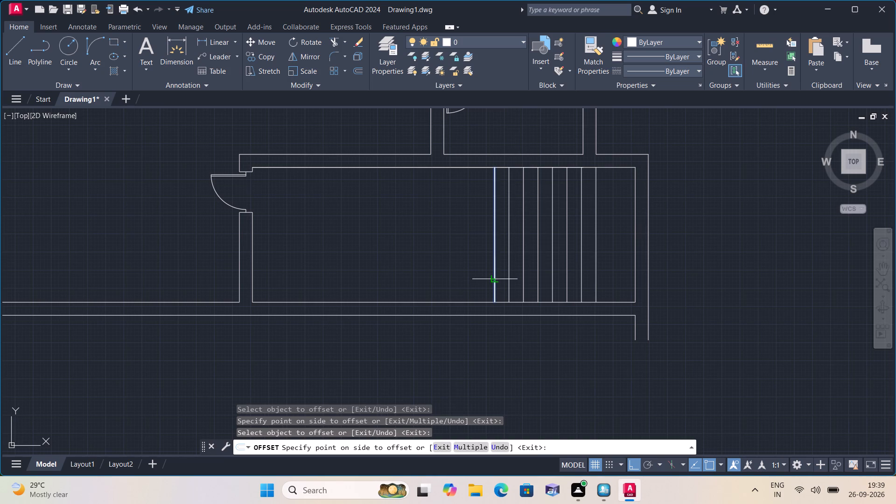
pyautogui.click(456, 266)
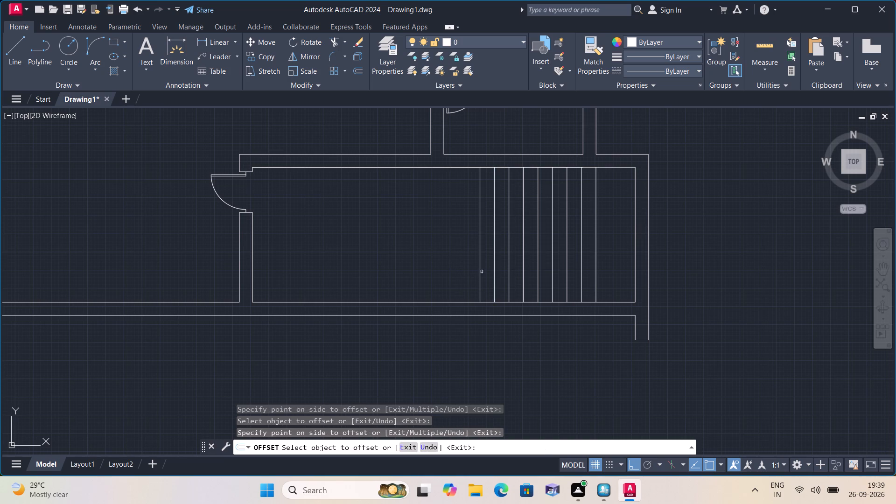
pyautogui.click(479, 272)
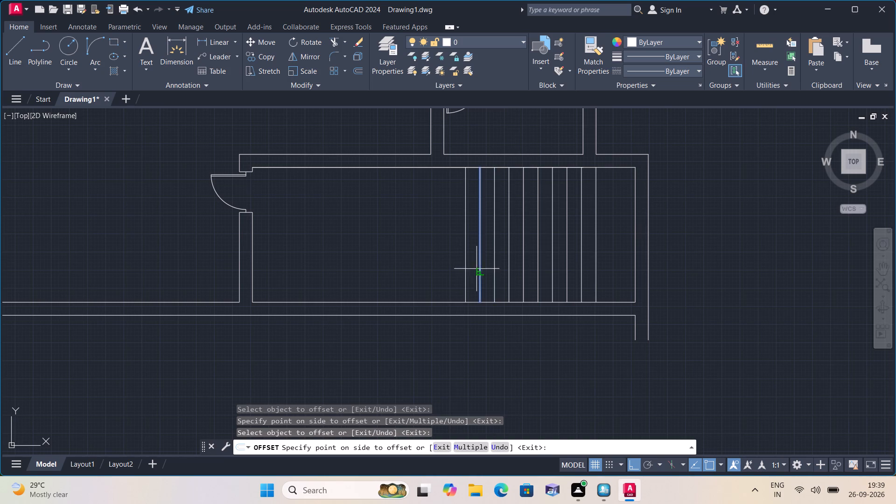
pyautogui.click(449, 261)
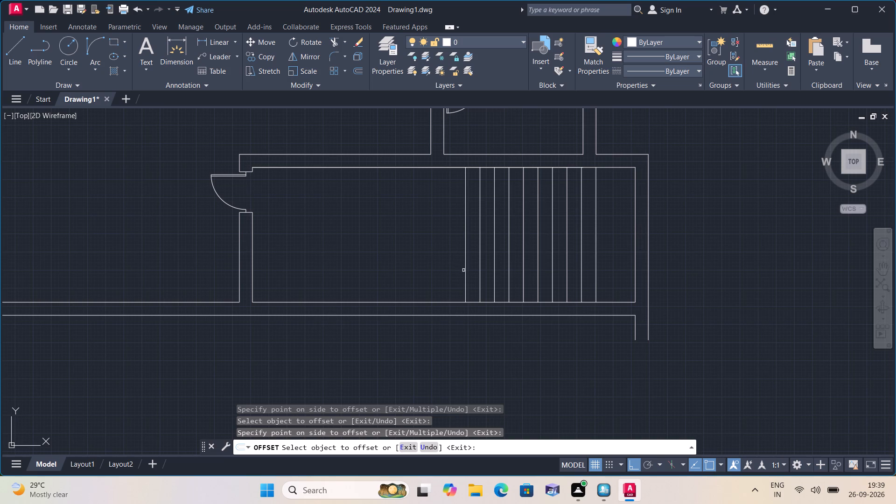
pyautogui.click(465, 272)
pyautogui.click(443, 263)
# Offset the stair line nearest the door 10" further toward the door, adding one more line.
pyautogui.scroll(1, 470, 249)
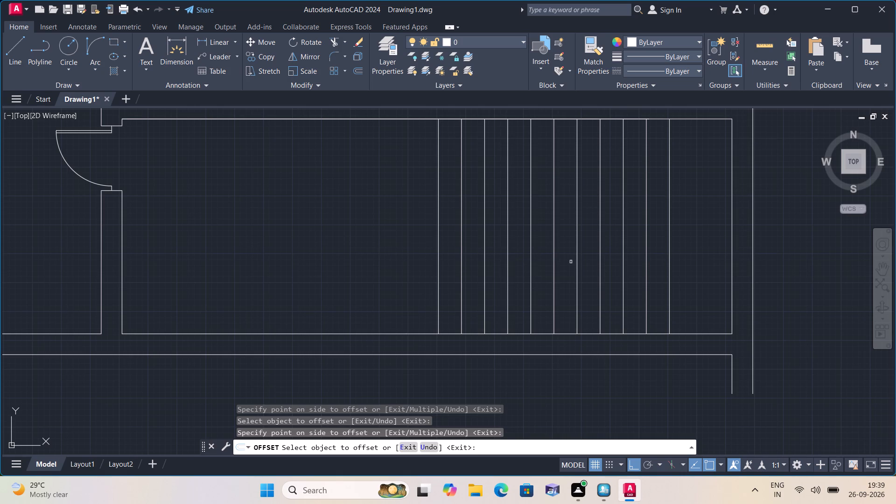
pyautogui.scroll(-1, 516, 249)
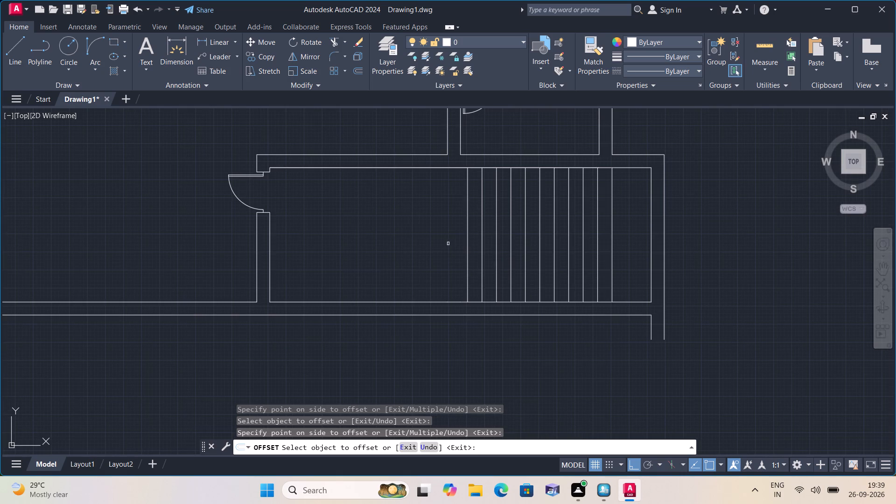
pyautogui.click(467, 244)
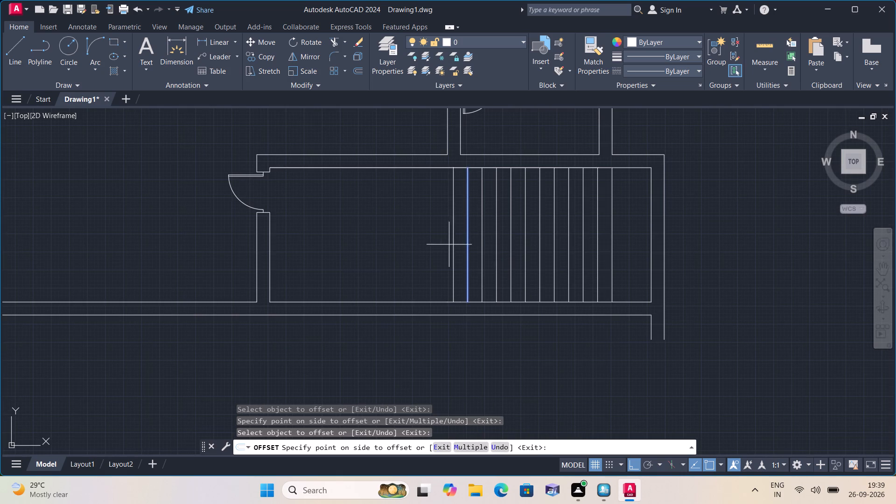
pyautogui.click(420, 245)
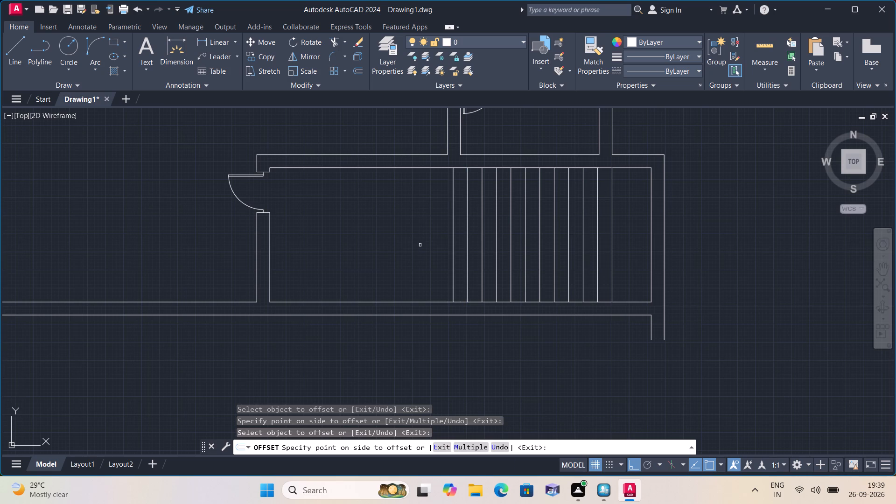
pyautogui.press('space')
# Draw a horizontal centre line across the stair lines, from the midpoint of the one nearest the door to that of the farthest.
pyautogui.write('l')
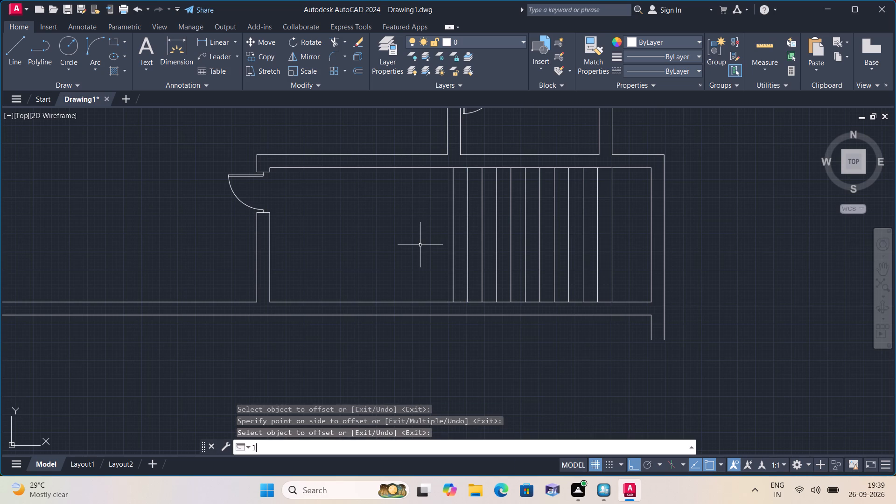
pyautogui.press('space')
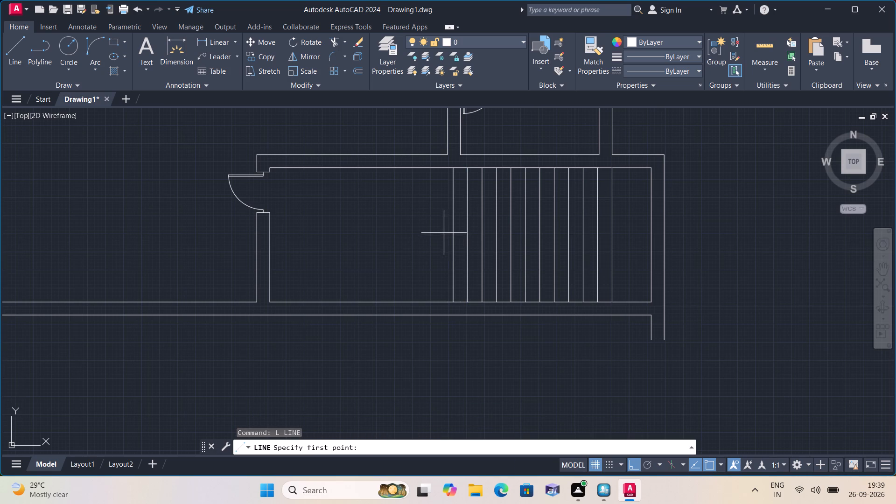
pyautogui.click(454, 236)
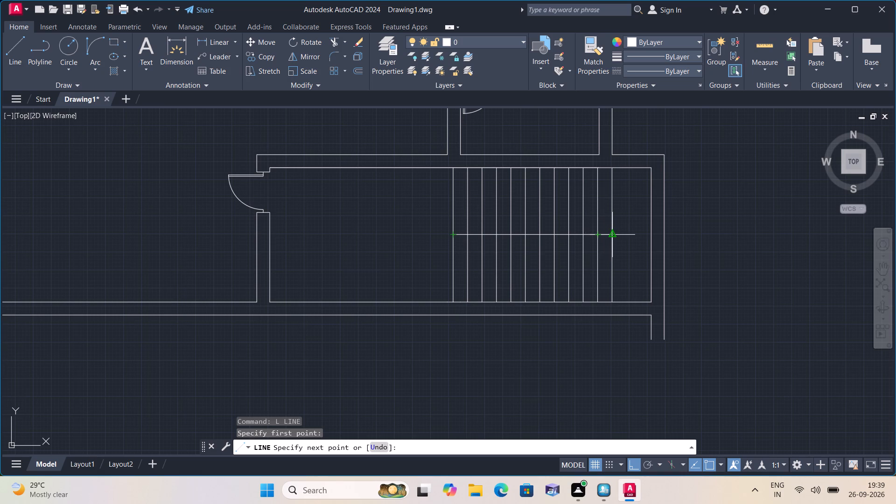
pyautogui.click(609, 236)
pyautogui.press('space')
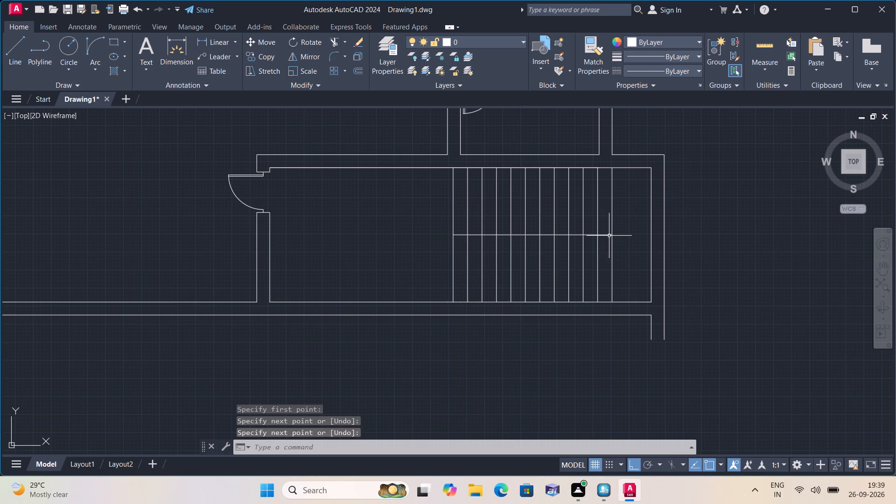
# Draw a vertical line from the underside of the short wall stub above the stair room down to that room's upper wall.
pyautogui.scroll(-2, 416, 258)
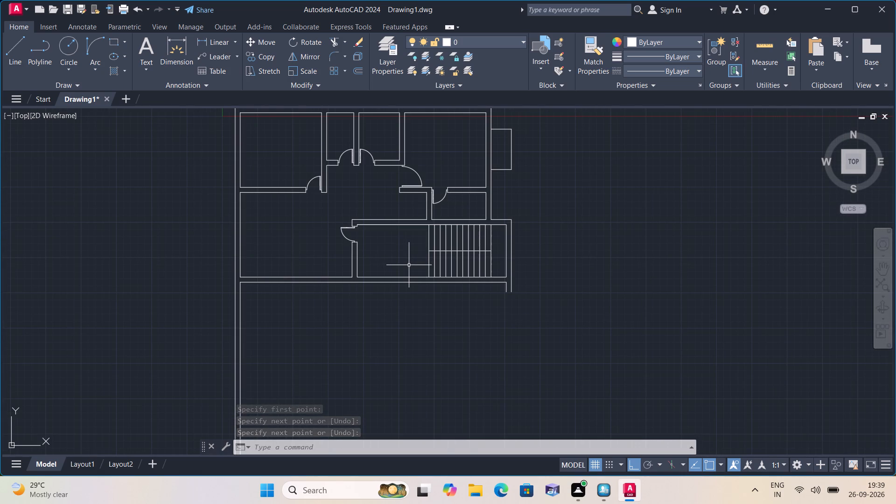
pyautogui.write('l')
pyautogui.press('space')
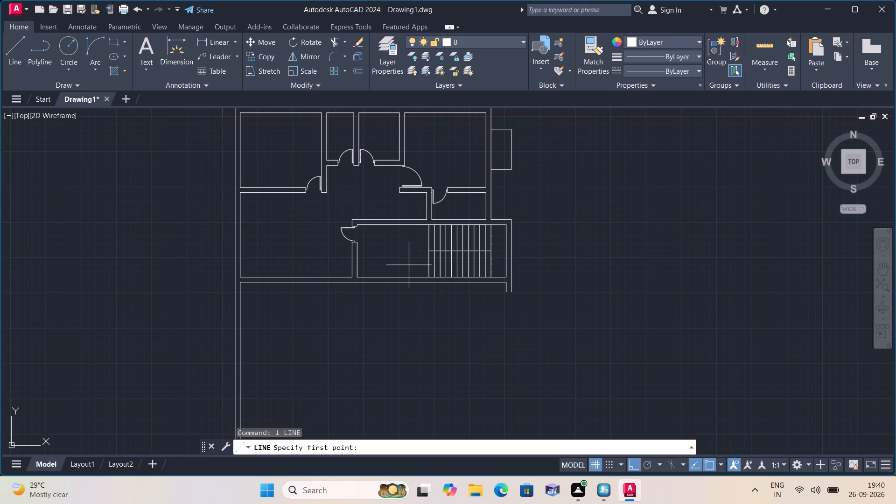
pyautogui.scroll(2, 379, 199)
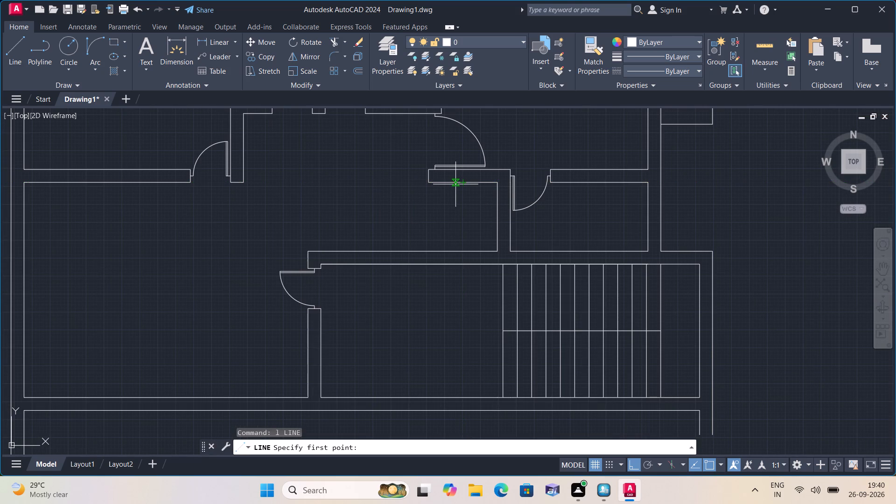
pyautogui.scroll(1, 455, 184)
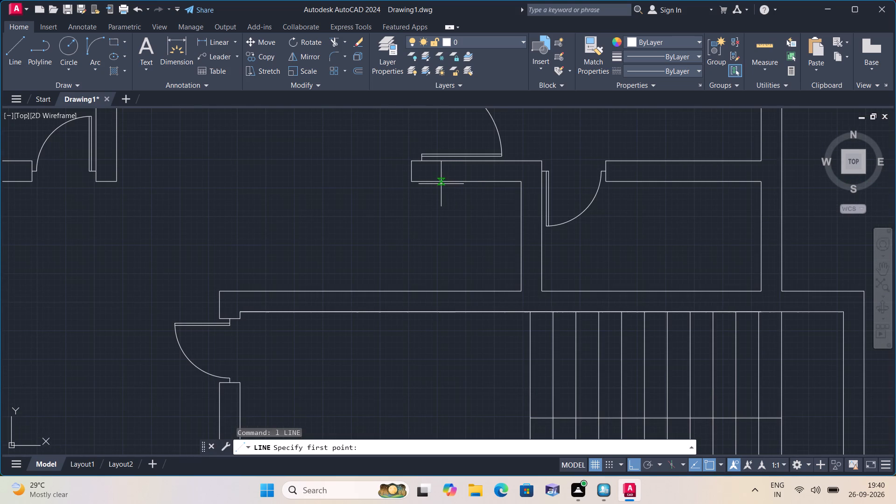
pyautogui.click(441, 184)
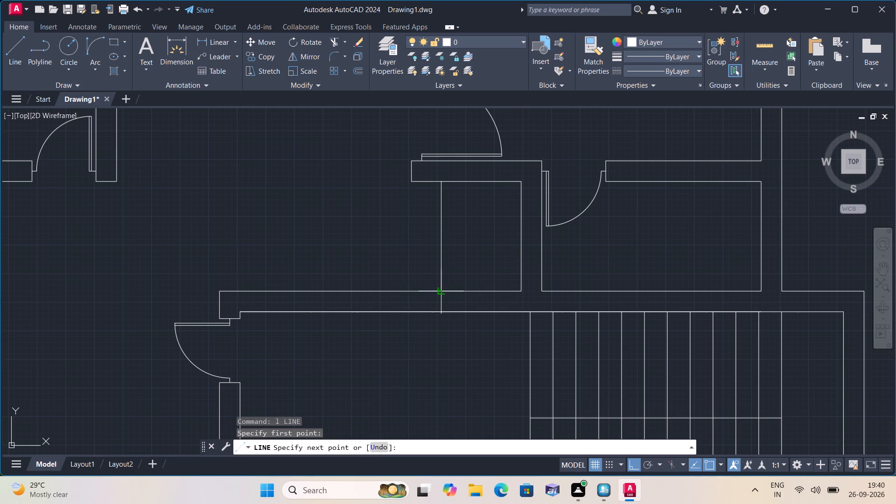
pyautogui.click(444, 293)
pyautogui.press('space')
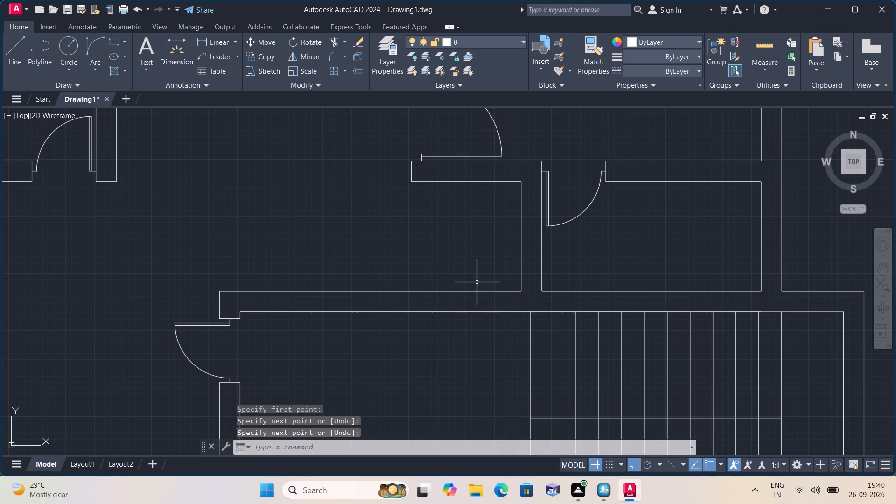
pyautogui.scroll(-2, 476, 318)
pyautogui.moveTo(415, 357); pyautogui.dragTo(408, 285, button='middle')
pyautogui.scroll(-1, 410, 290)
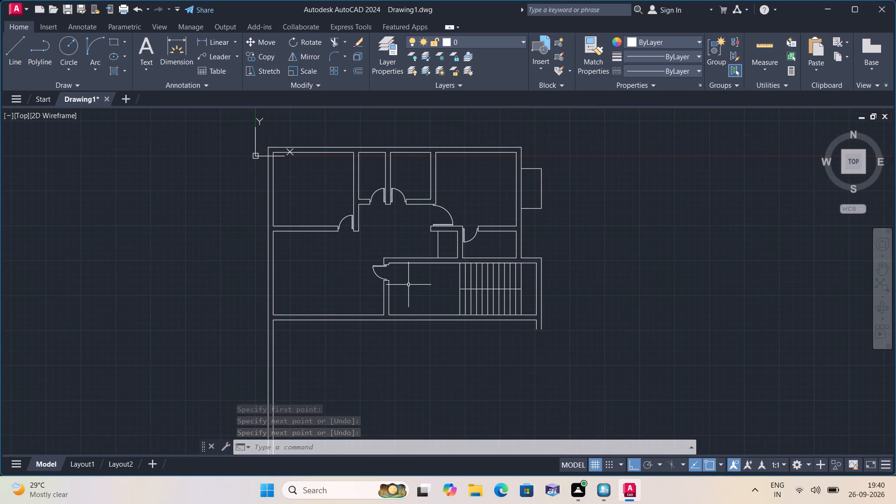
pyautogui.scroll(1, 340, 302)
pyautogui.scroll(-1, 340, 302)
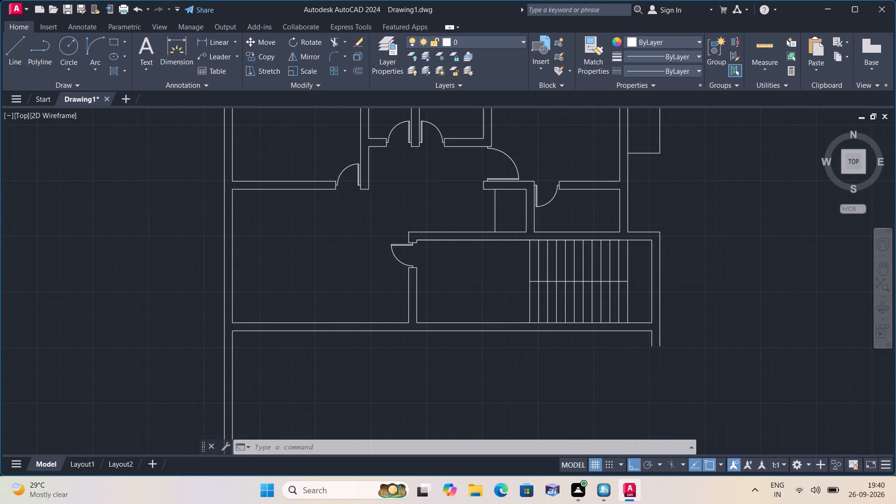
# Offset the lower line of the wall beneath the stair room 10' downward.
pyautogui.write('off')
pyautogui.press('space')
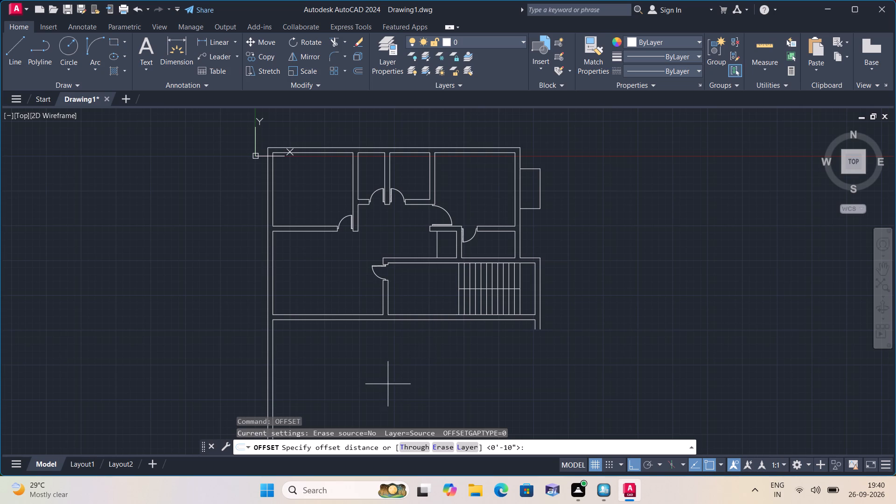
pyautogui.scroll(1, 388, 377)
pyautogui.moveTo(388, 377); pyautogui.dragTo(412, 349, button='middle')
pyautogui.scroll(-1, 413, 347)
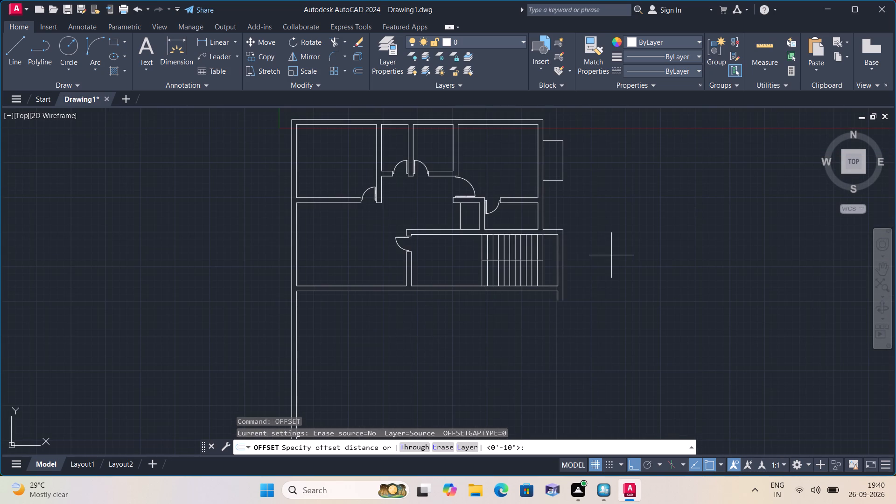
pyautogui.scroll(1, 511, 378)
pyautogui.moveTo(465, 369); pyautogui.dragTo(465, 366, button='middle')
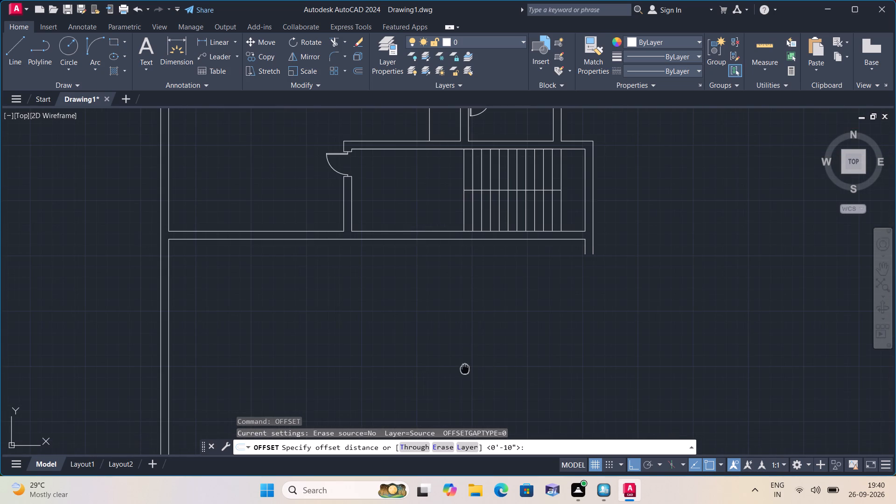
pyautogui.moveTo(465, 366); pyautogui.dragTo(483, 347, button='middle')
pyautogui.scroll(-2, 476, 356)
pyautogui.moveTo(458, 338); pyautogui.dragTo(459, 334, button='middle')
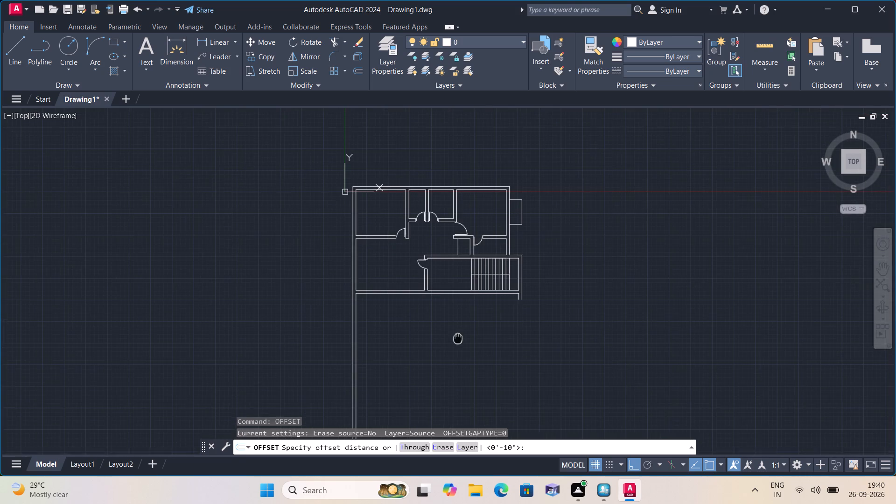
pyautogui.moveTo(459, 334); pyautogui.dragTo(472, 326, button='middle')
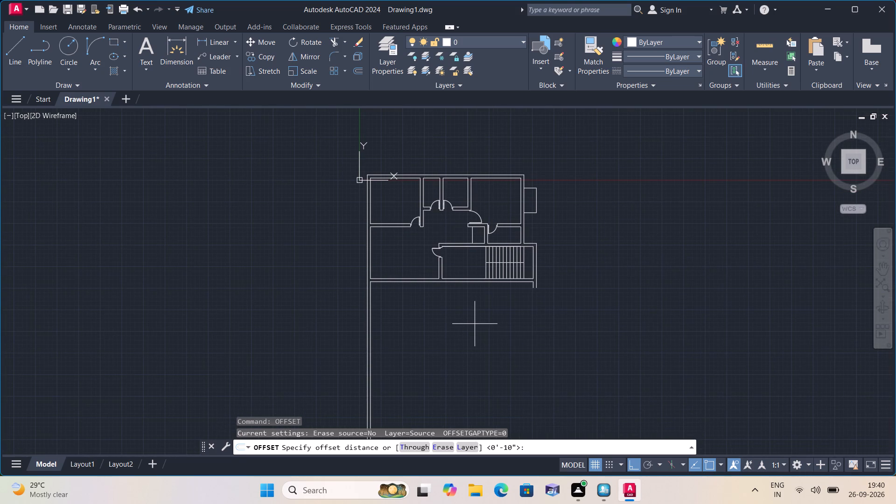
pyautogui.scroll(1, 475, 324)
pyautogui.scroll(-1, 475, 324)
pyautogui.scroll(1, 475, 324)
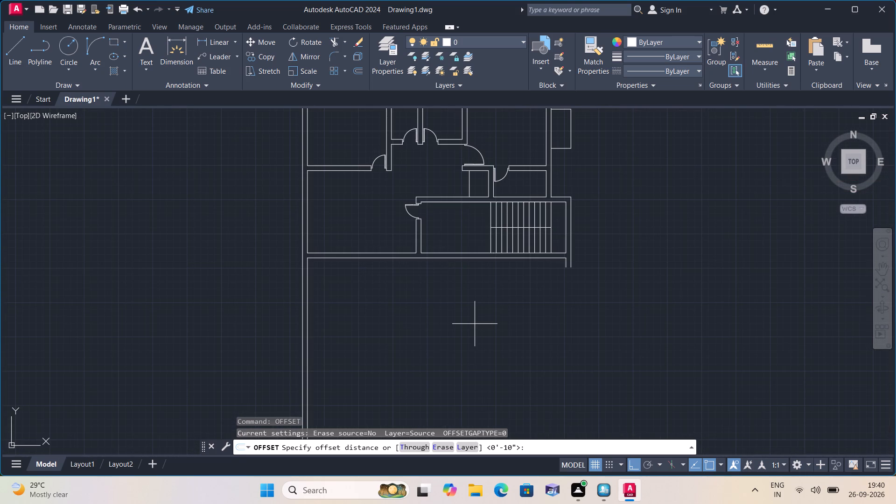
pyautogui.press('o')
pyautogui.press('BackSpace')
pyautogui.write("10'")
pyautogui.press('space')
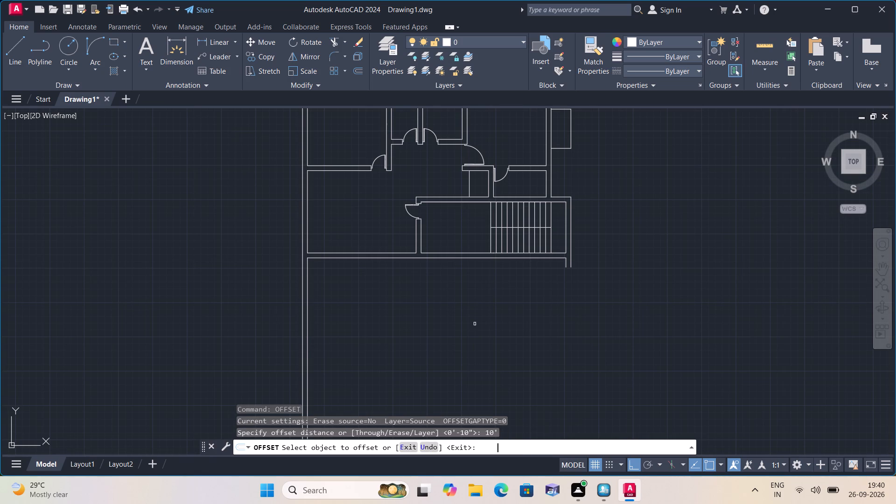
pyautogui.click(475, 259)
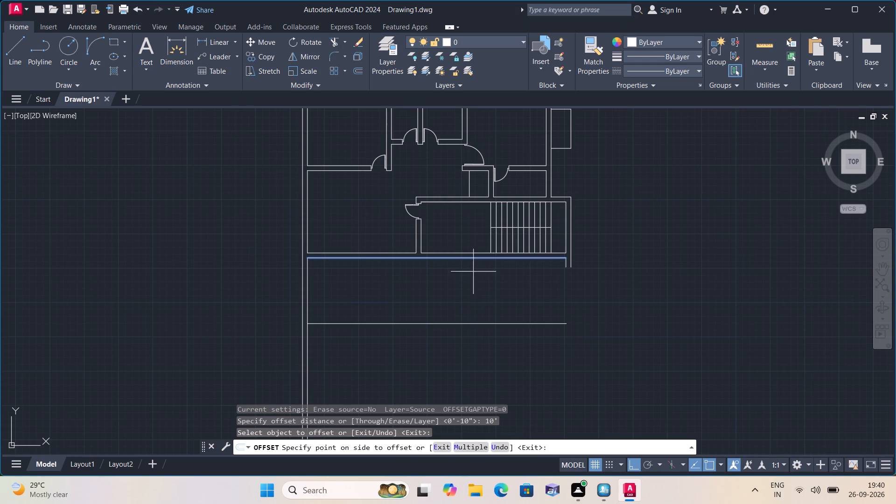
pyautogui.click(463, 292)
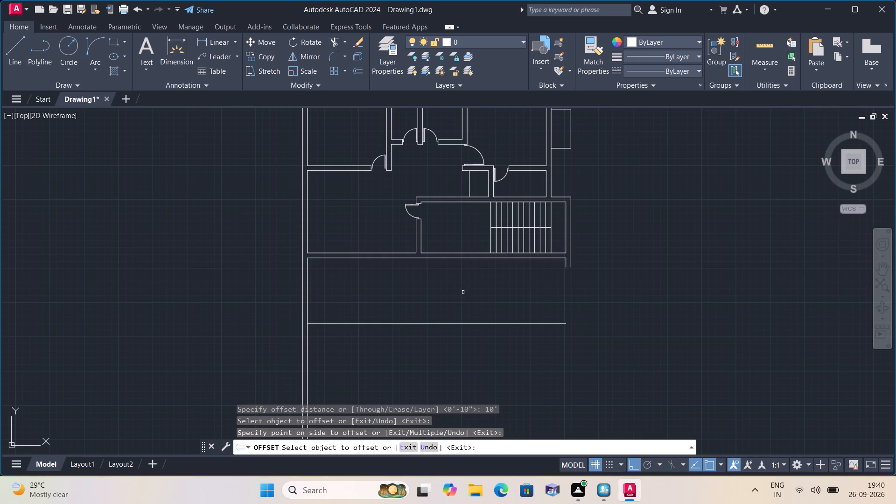
pyautogui.press('space')
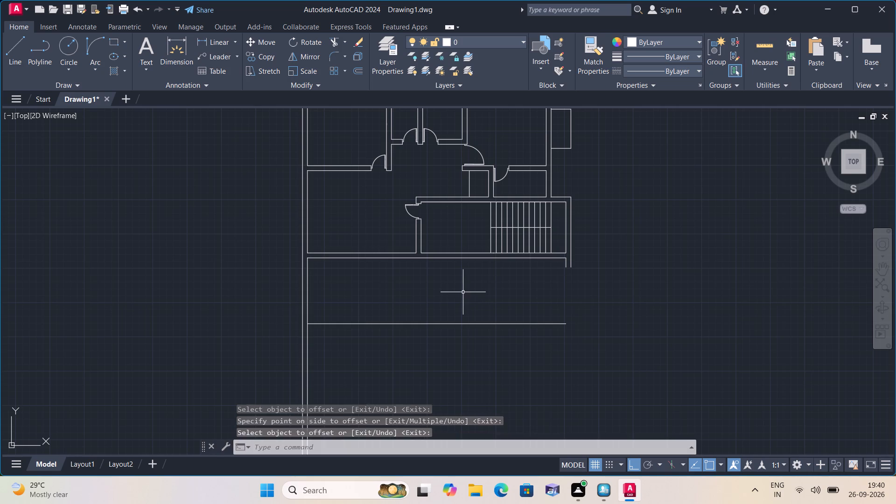
# Offset the new horizontal line 9" downward to give the new lower wall its thickness.
pyautogui.press('space')
pyautogui.write('9"')
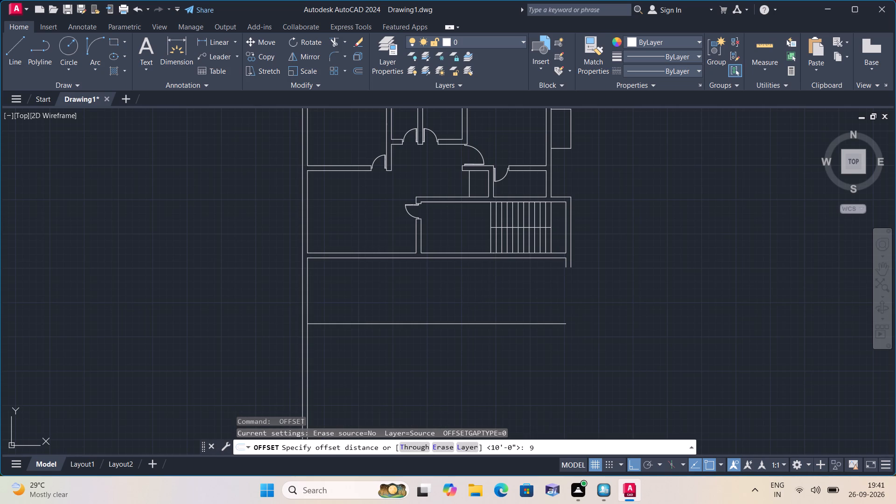
pyautogui.press('space')
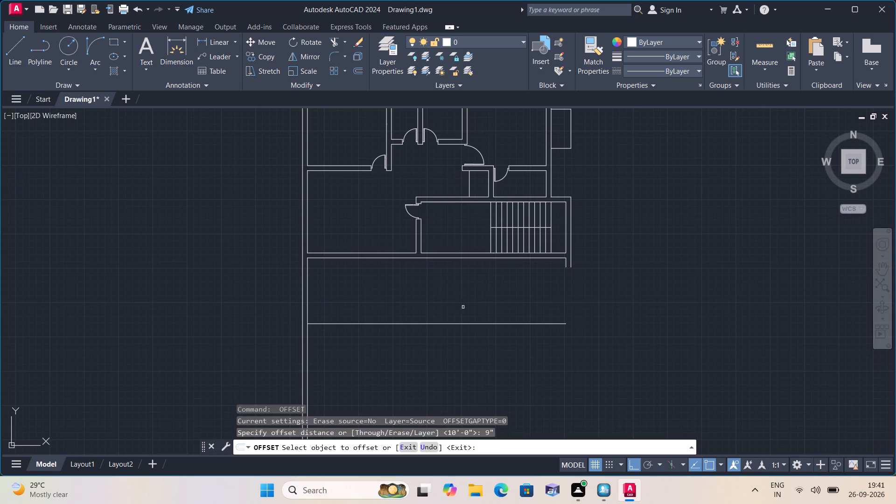
pyautogui.click(463, 322)
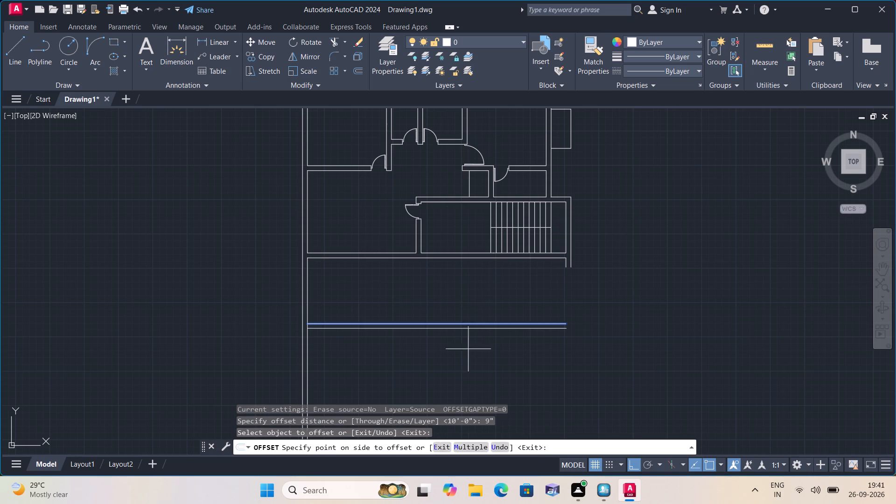
pyautogui.click(467, 358)
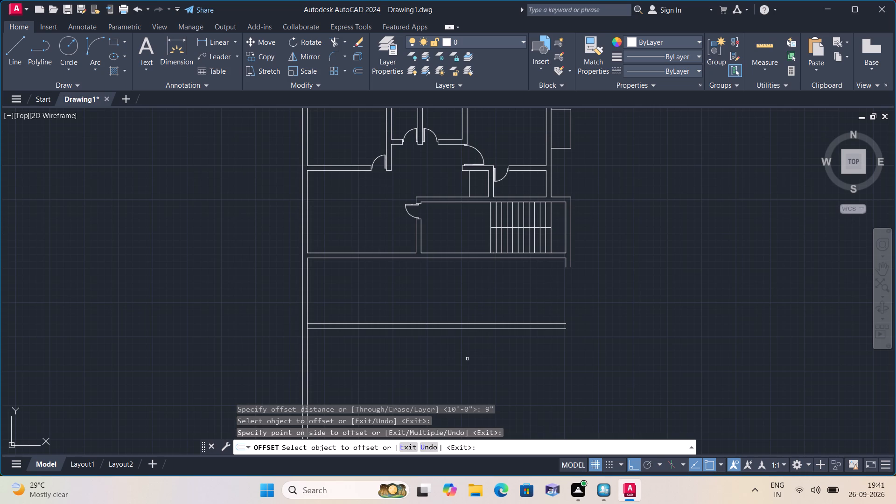
pyautogui.press('space')
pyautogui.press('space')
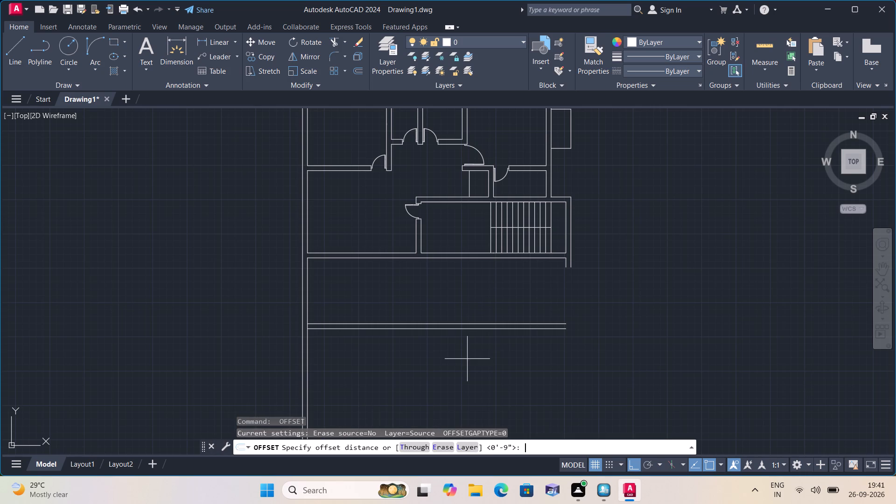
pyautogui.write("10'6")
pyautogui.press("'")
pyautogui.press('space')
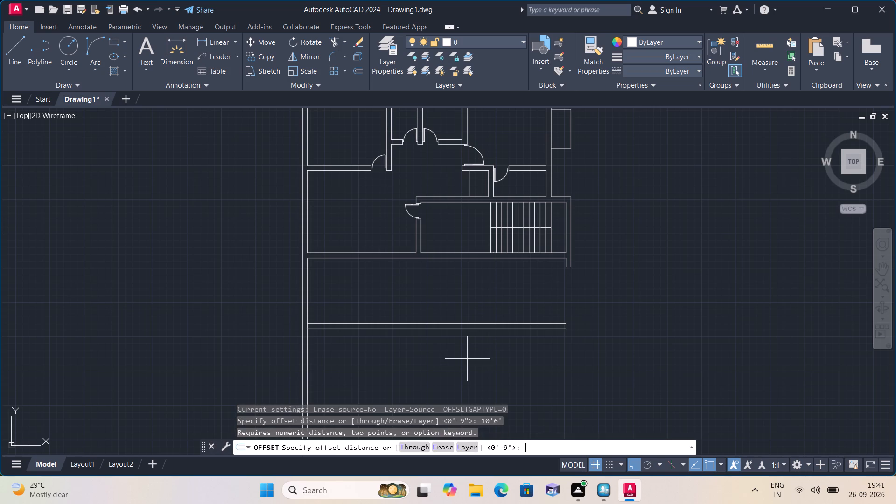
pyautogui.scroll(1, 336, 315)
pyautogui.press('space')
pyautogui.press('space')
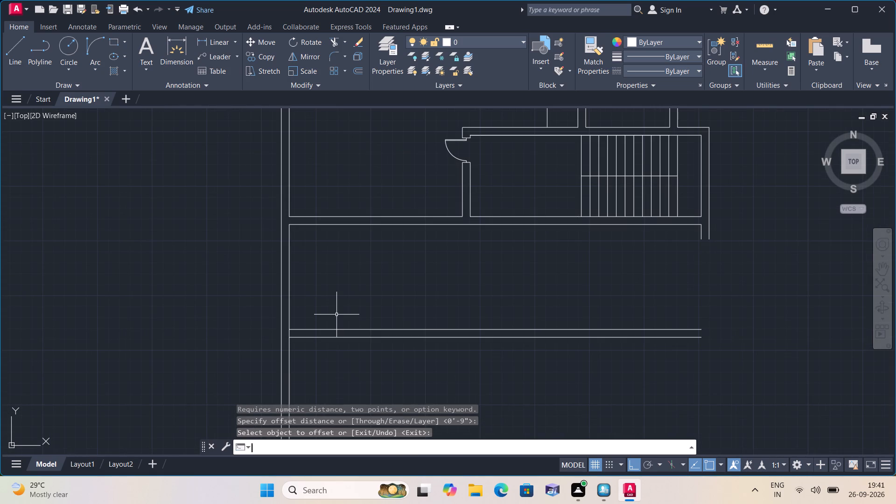
# Offset the inner line of the left outer wall 10'6" inward, below the stair-room level.
pyautogui.press('space')
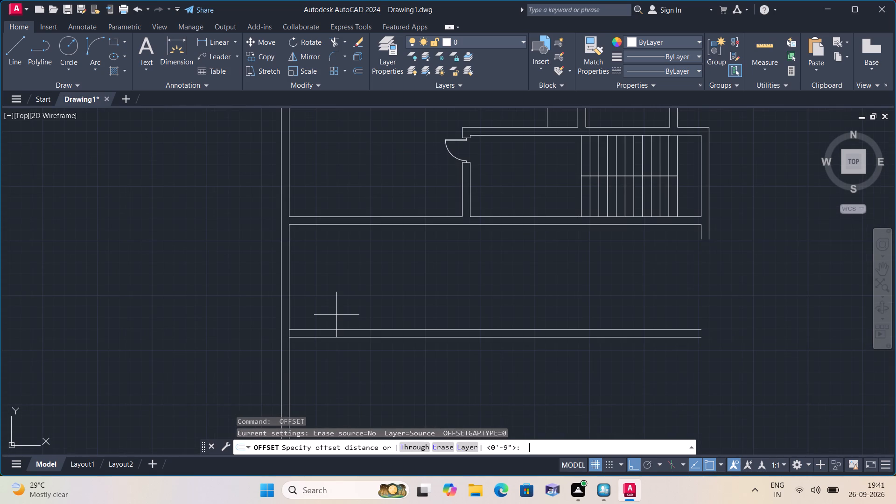
pyautogui.write('10')
pyautogui.write('\'6"')
pyautogui.press('space')
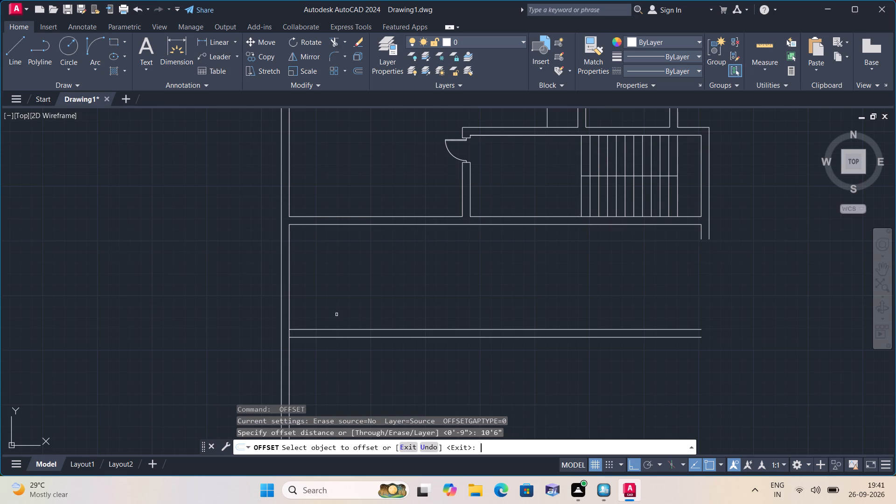
pyautogui.click(289, 295)
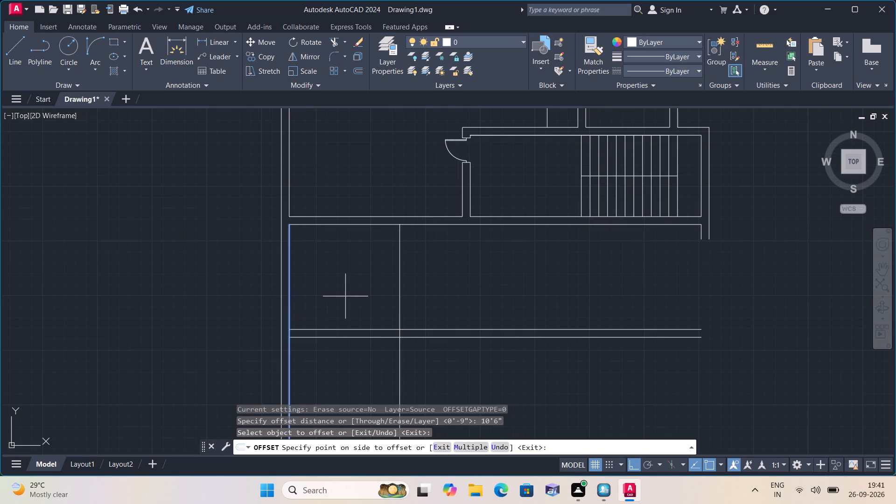
pyautogui.click(345, 296)
pyautogui.press('space')
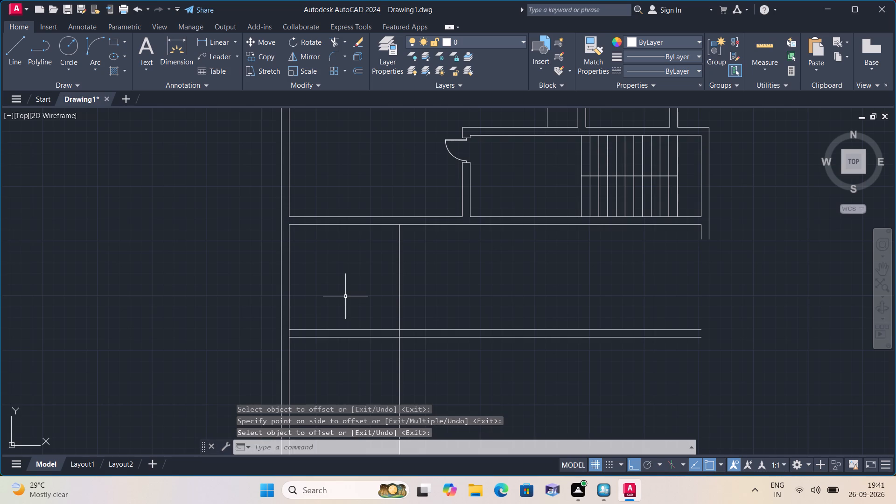
# Offset the new vertical line 9" further to the right to form a partition wall.
pyautogui.press('space')
pyautogui.press('9')
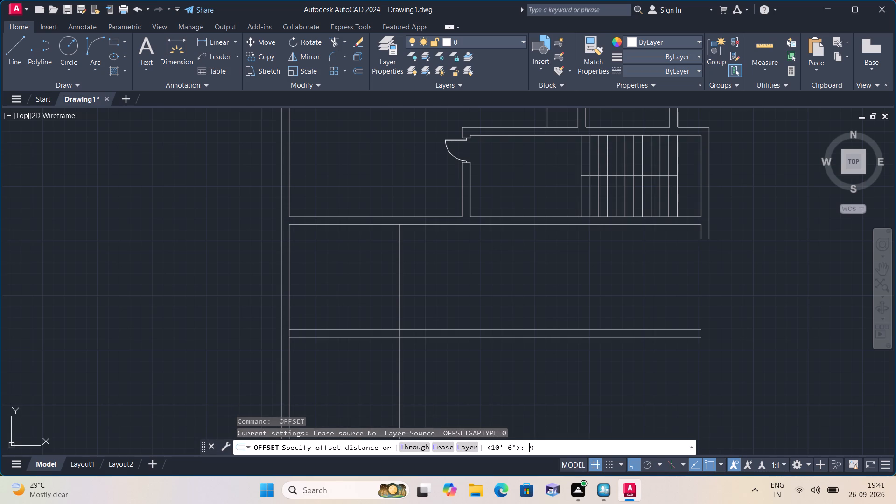
pyautogui.write('"')
pyautogui.press('space')
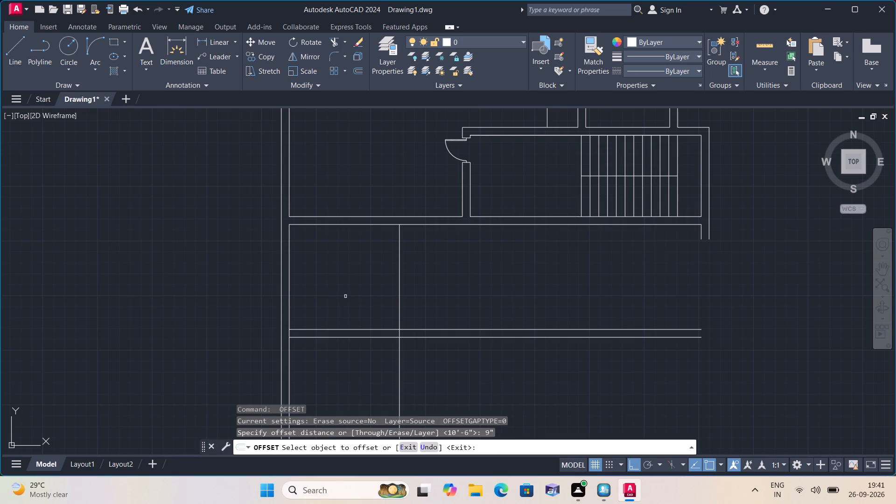
pyautogui.click(400, 292)
pyautogui.click(430, 289)
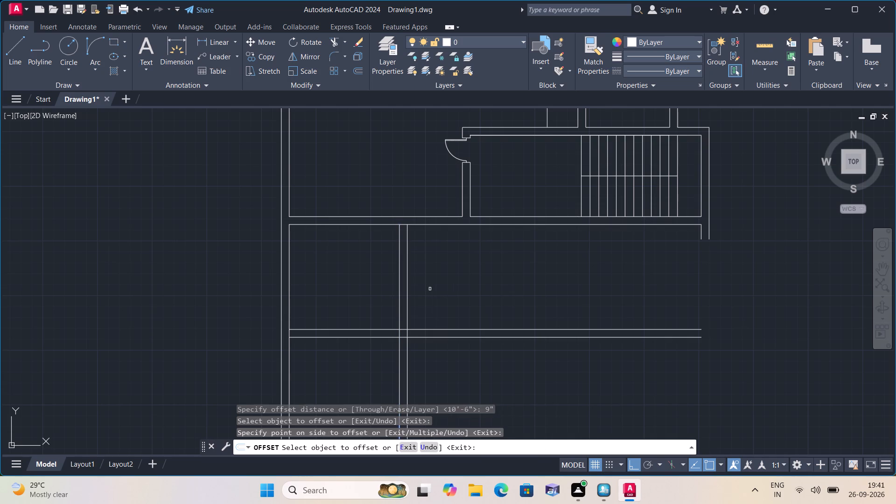
pyautogui.press('space')
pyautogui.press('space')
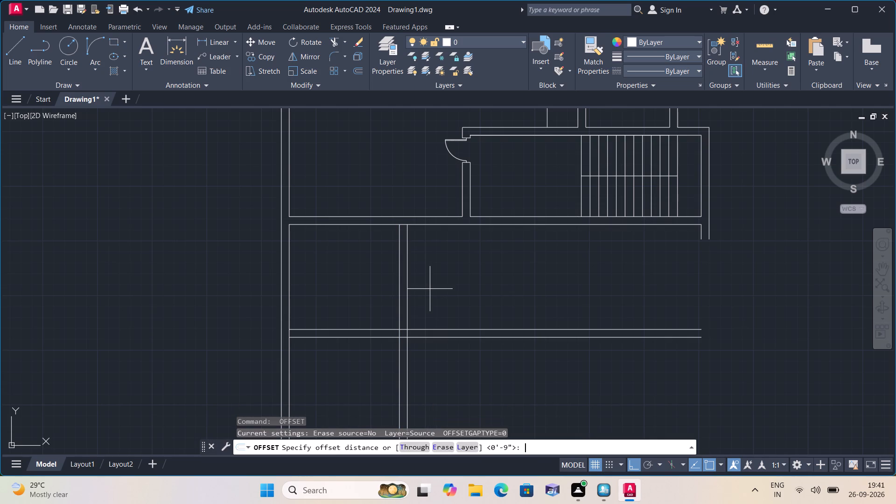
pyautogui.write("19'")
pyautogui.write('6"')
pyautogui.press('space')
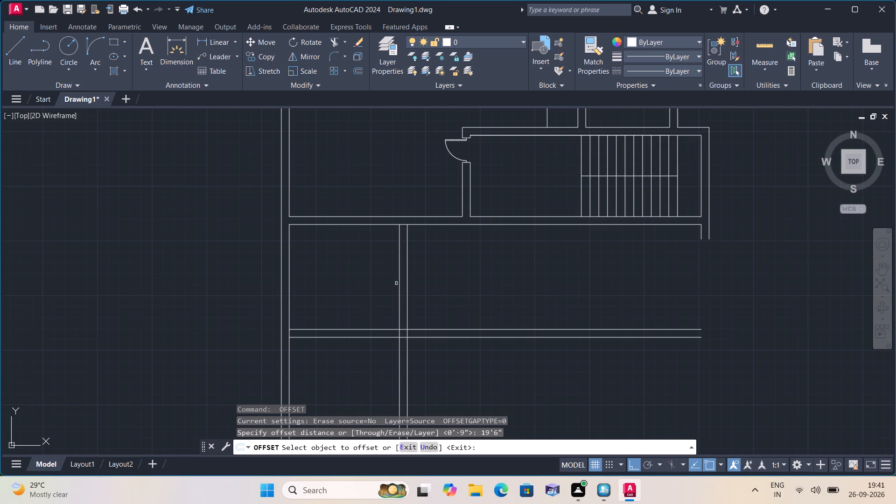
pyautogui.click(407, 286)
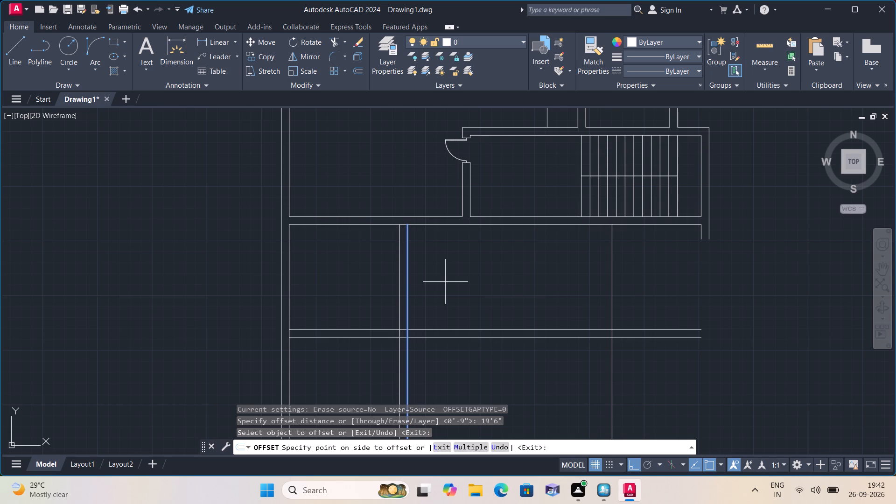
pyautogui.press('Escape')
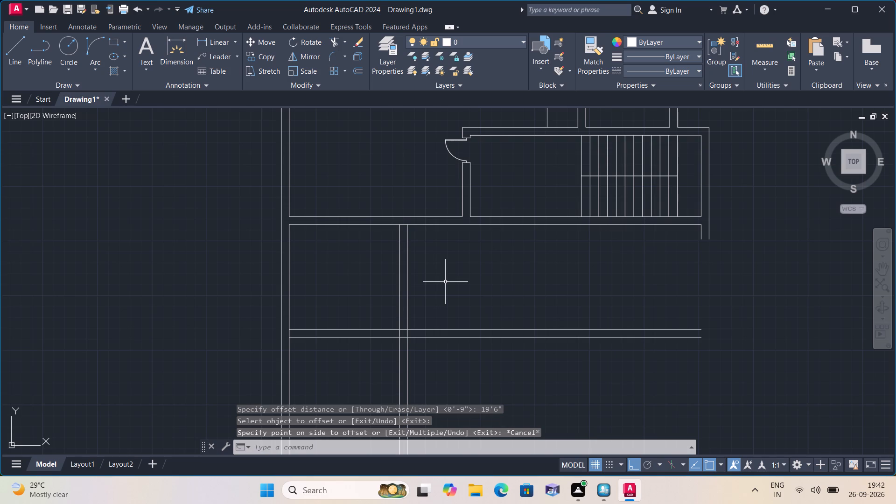
# Trim the new lower wall's lines beyond the partition and the partition's lines below that wall to form the lower-left room.
pyautogui.write('tr')
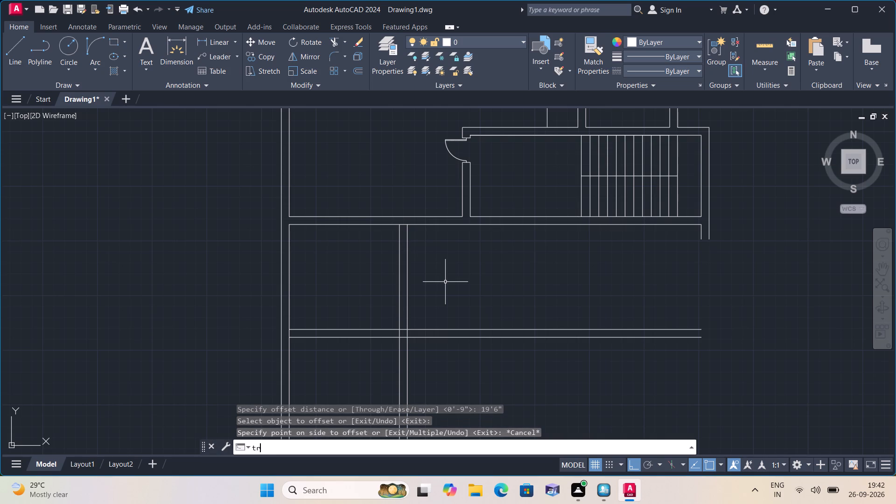
pyautogui.write('im')
pyautogui.press('space')
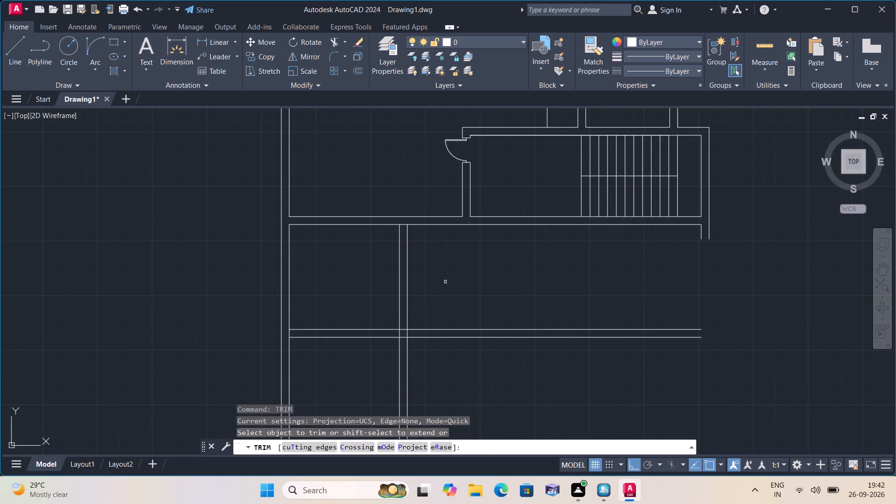
pyautogui.click(522, 302)
pyautogui.click(559, 405)
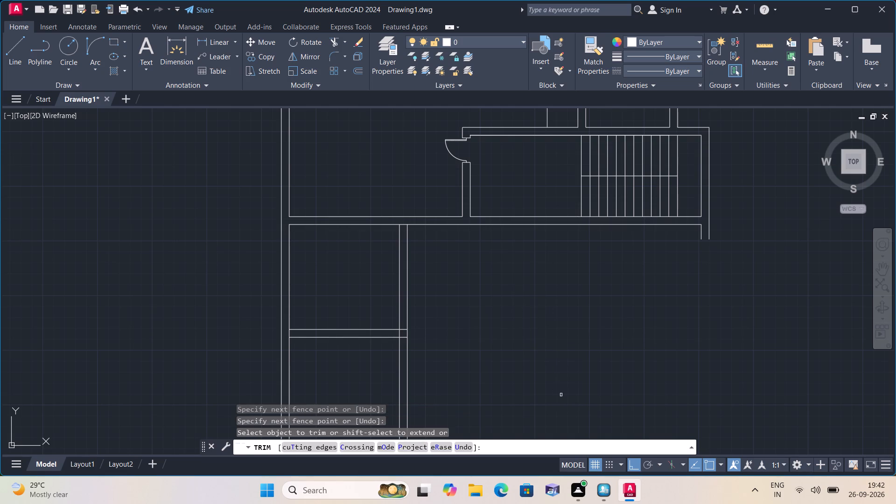
pyautogui.scroll(-1, 557, 381)
pyautogui.moveTo(556, 379); pyautogui.dragTo(562, 329, button='middle')
pyautogui.click(548, 341)
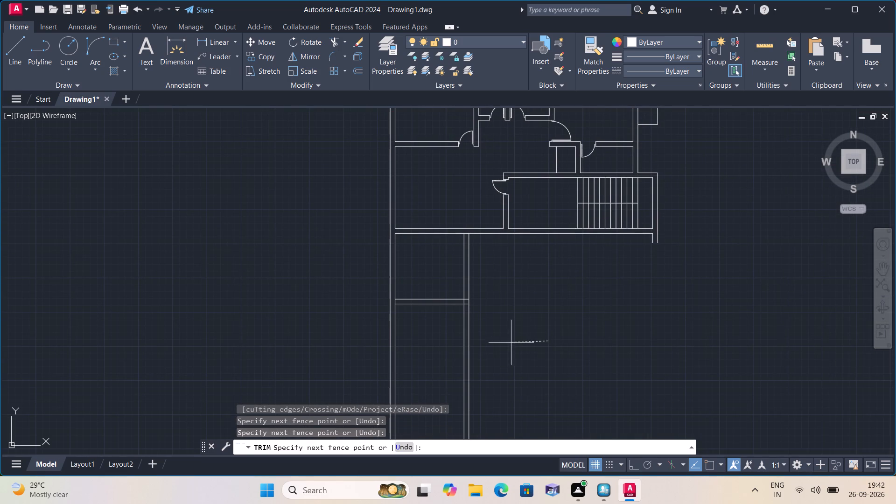
pyautogui.click(458, 346)
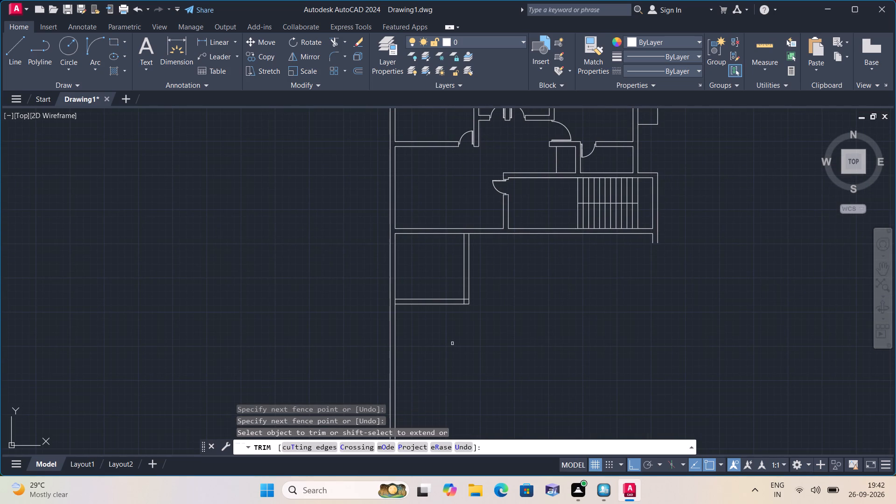
# Trim the lines crossing the room's wall junctions at the partition's top, the lower-right corner and the left outer wall.
pyautogui.scroll(1, 464, 230)
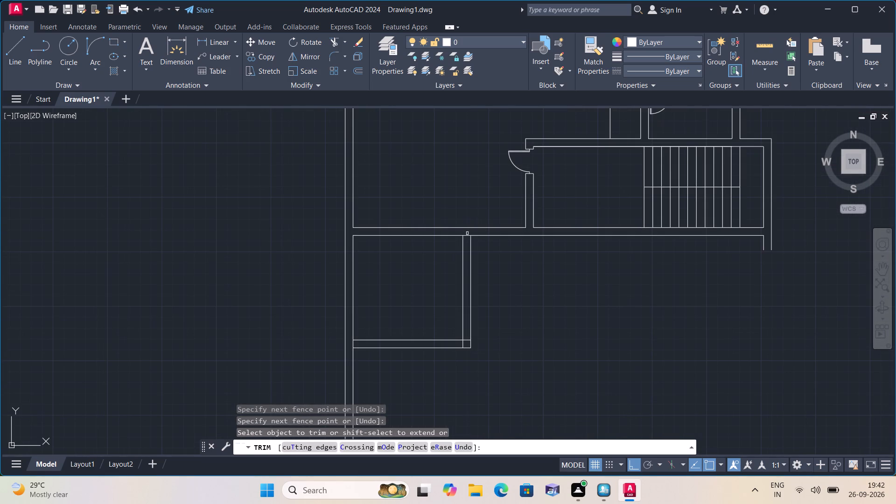
pyautogui.click(467, 234)
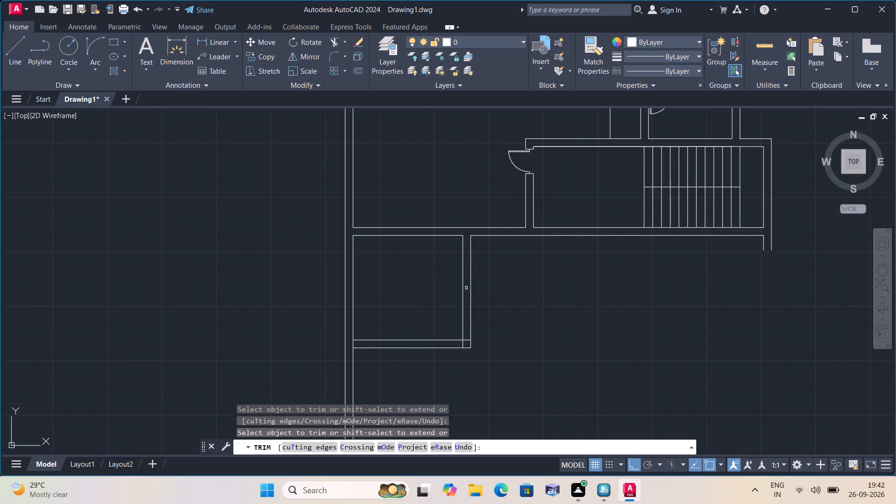
pyautogui.scroll(1, 465, 346)
pyautogui.scroll(-1, 465, 346)
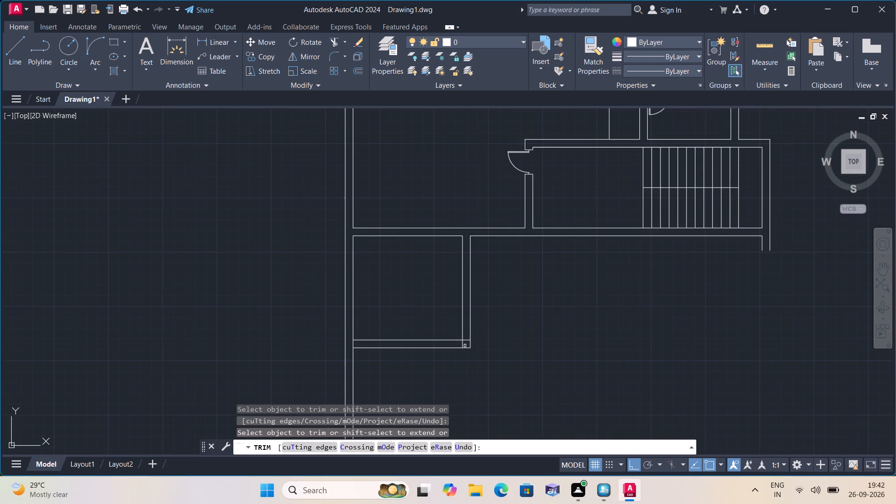
pyautogui.click(467, 338)
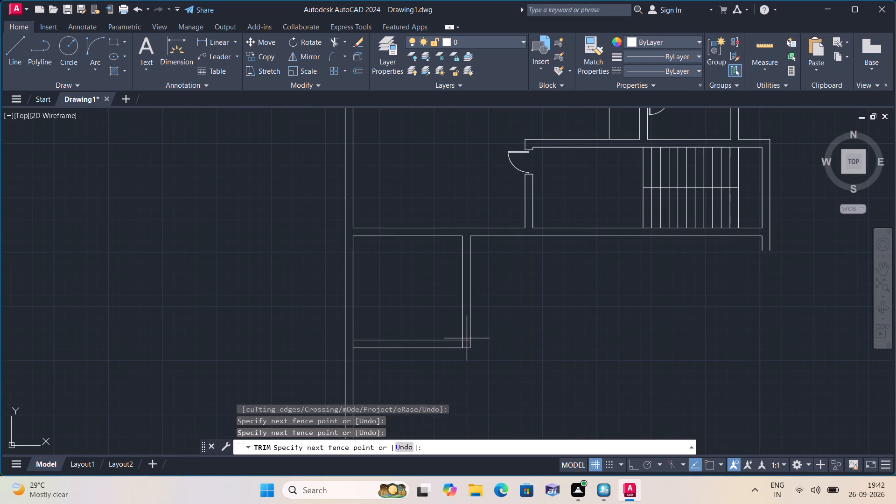
pyautogui.scroll(2, 463, 342)
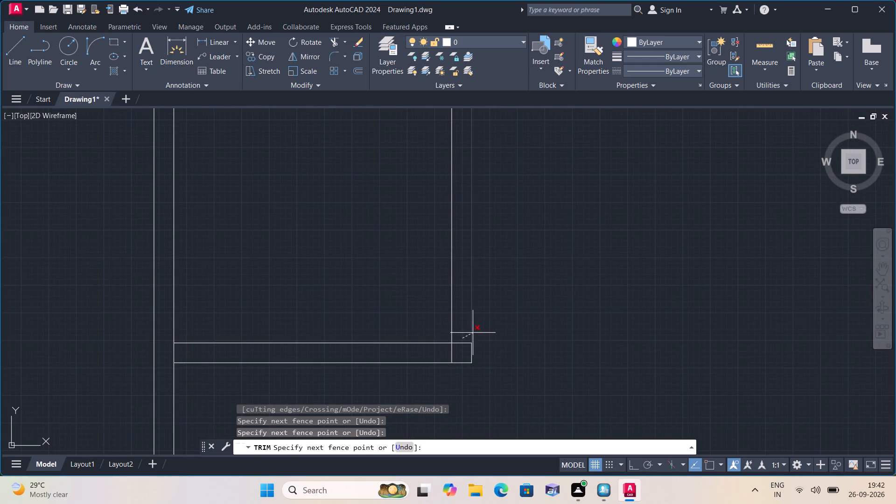
pyautogui.click(465, 344)
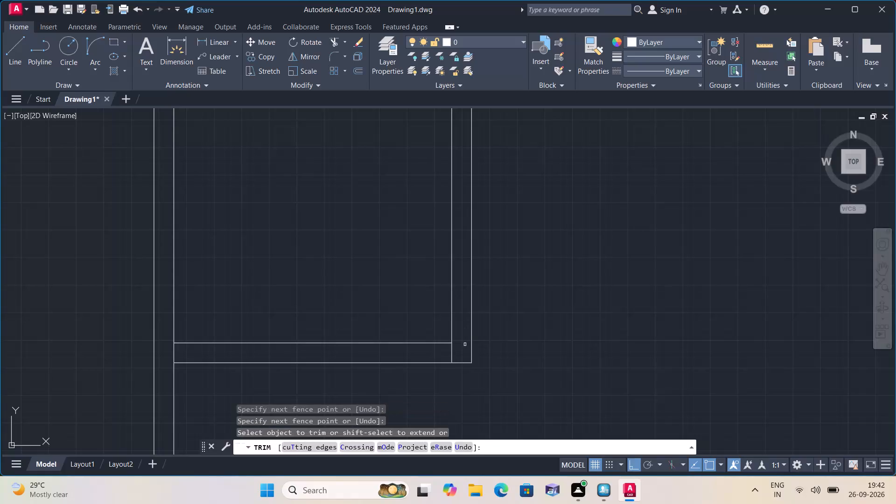
pyautogui.scroll(-1, 466, 343)
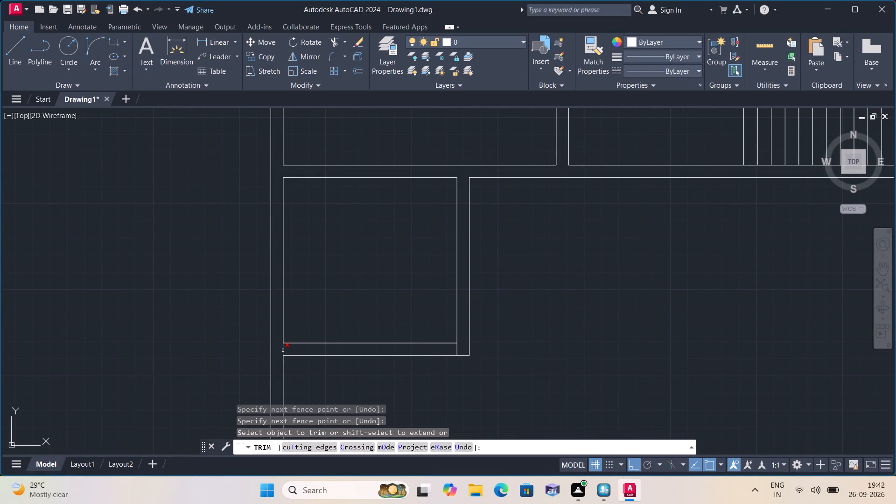
pyautogui.click(286, 349)
pyautogui.scroll(-1, 294, 353)
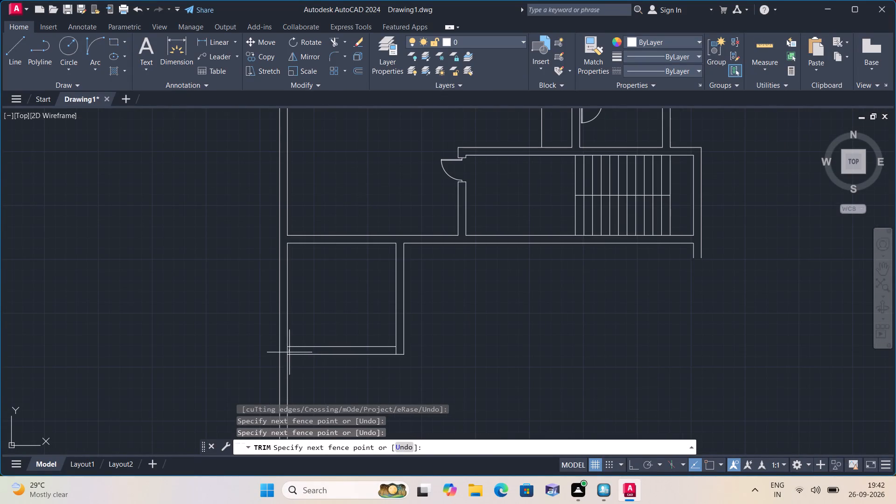
pyautogui.scroll(2, 282, 350)
pyautogui.click(282, 349)
pyautogui.scroll(-3, 282, 349)
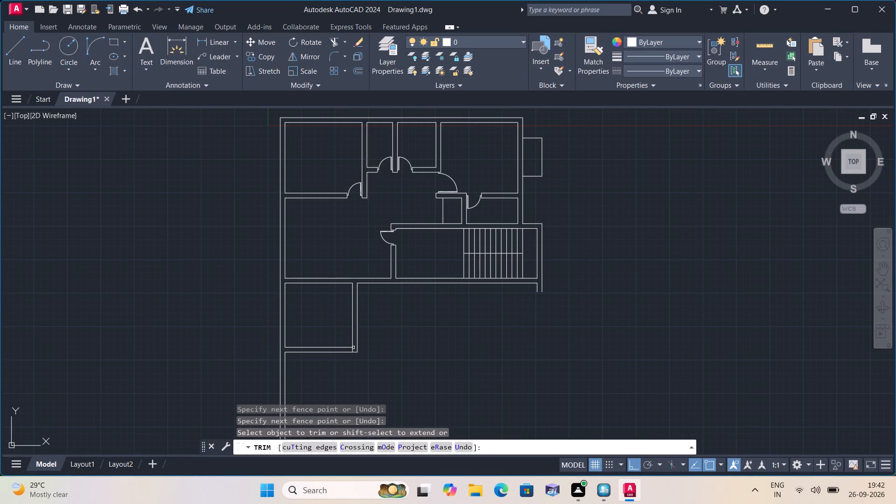
pyautogui.press('space')
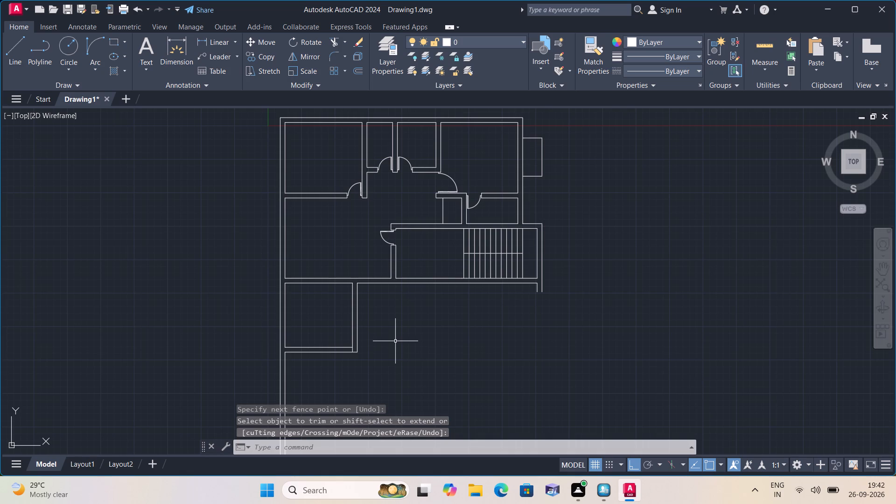
# Draw a jamb line across the lower wall's thickness at the room's inner lower-right corner.
pyautogui.write('l')
pyautogui.press('space')
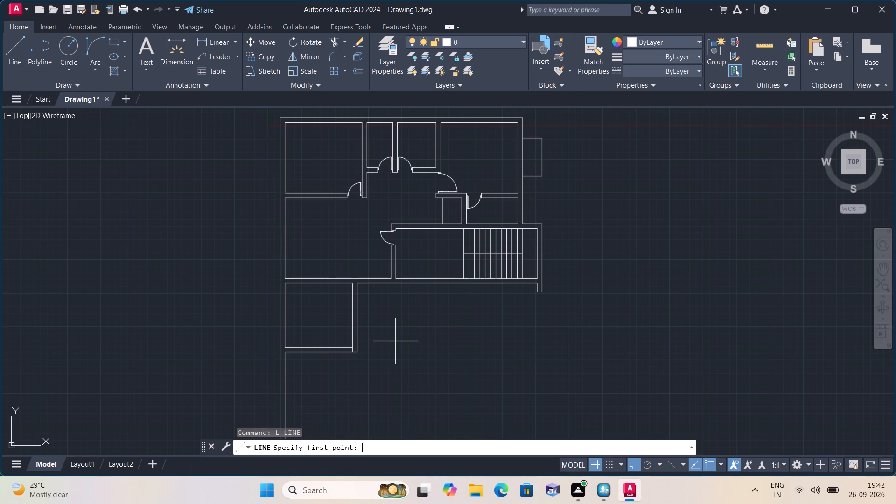
pyautogui.scroll(4, 343, 361)
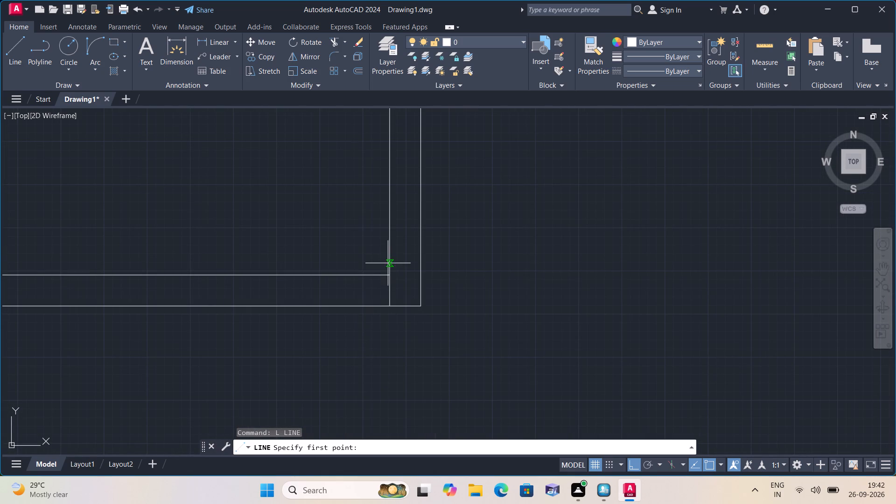
pyautogui.click(388, 276)
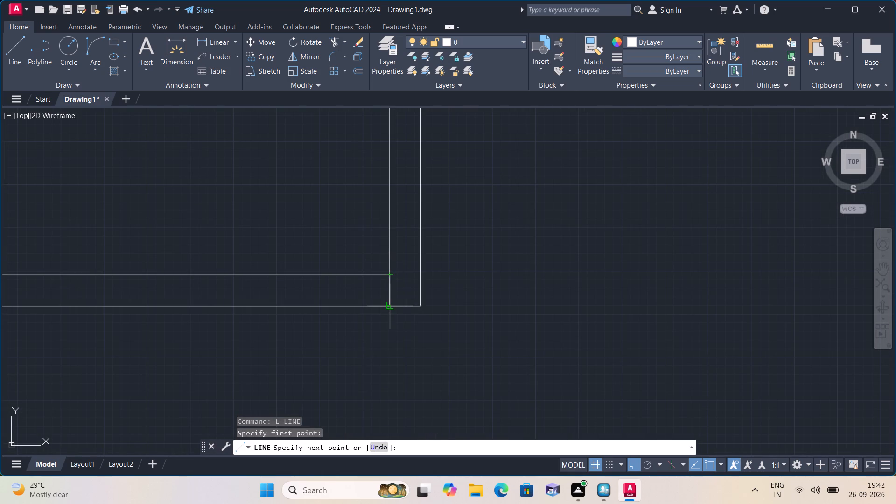
pyautogui.click(391, 307)
pyautogui.press('space')
# From the jamb line's midpoint, draw segments of 2", 2' and 2" along the lower wall, ending up at its upper line.
pyautogui.press('space')
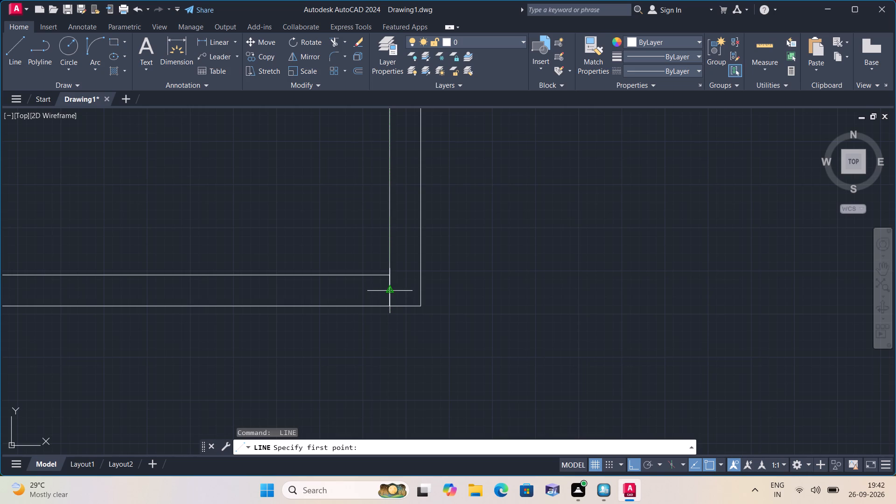
pyautogui.click(389, 289)
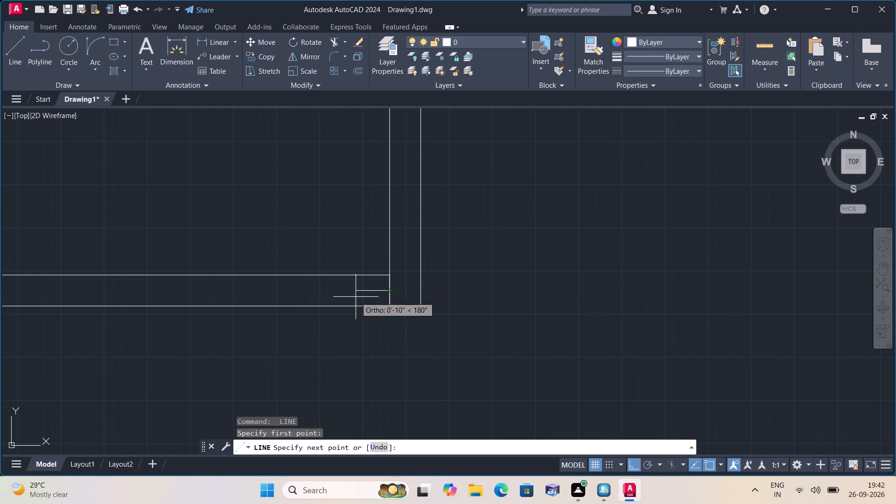
pyautogui.press('2')
pyautogui.hotkey('shift', '"')
pyautogui.press('space')
pyautogui.write("2'")
pyautogui.press('space')
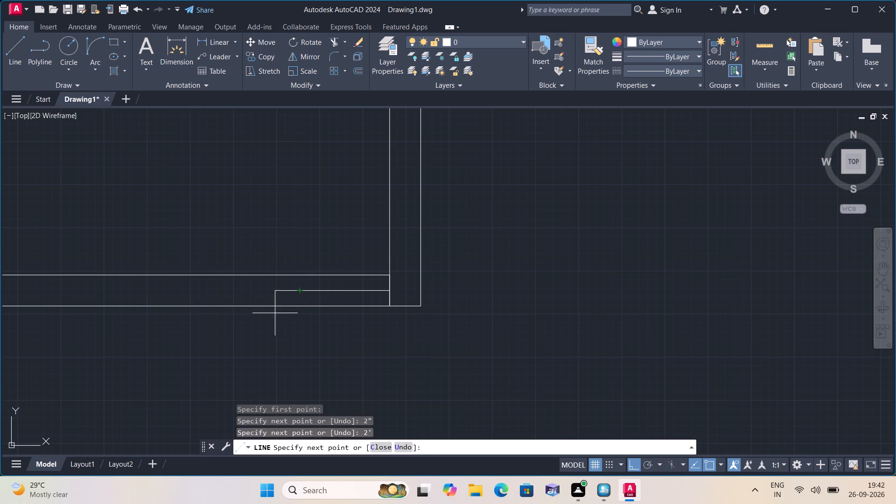
pyautogui.write('2"')
pyautogui.press('space')
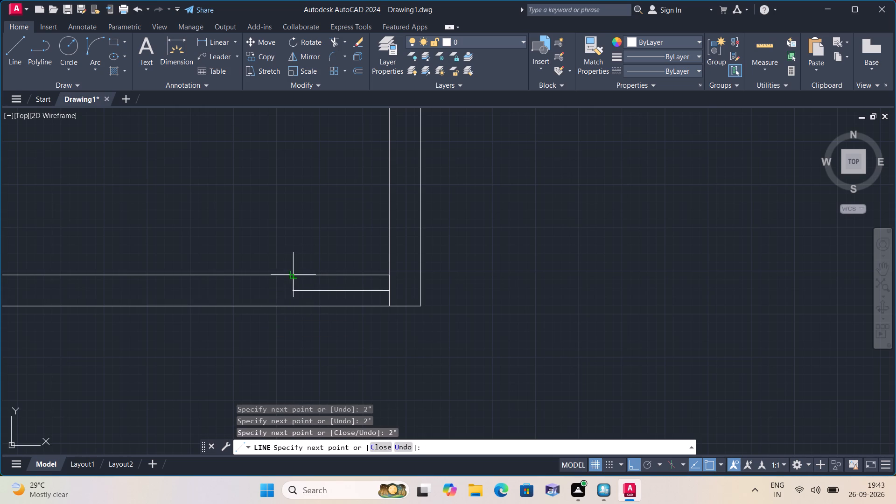
pyautogui.click(292, 273)
pyautogui.press('space')
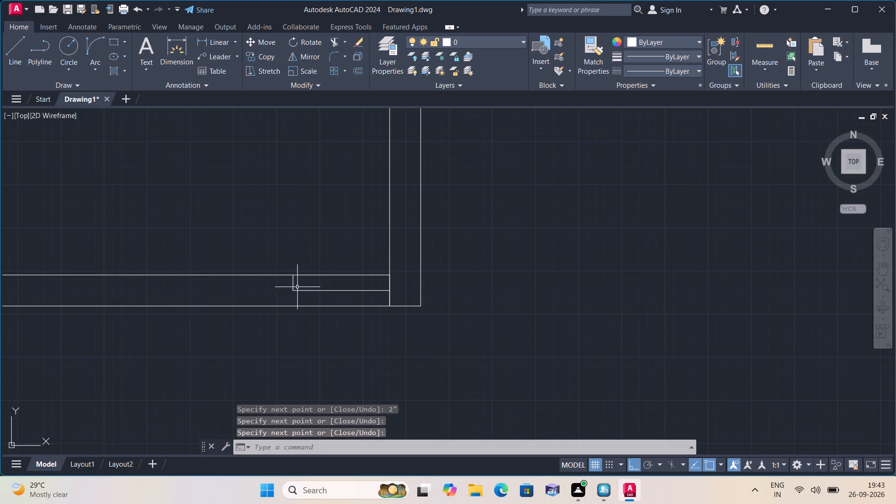
# Draw the rest of the left jamb from the segments' end down to the wall's lower line.
pyautogui.press('space')
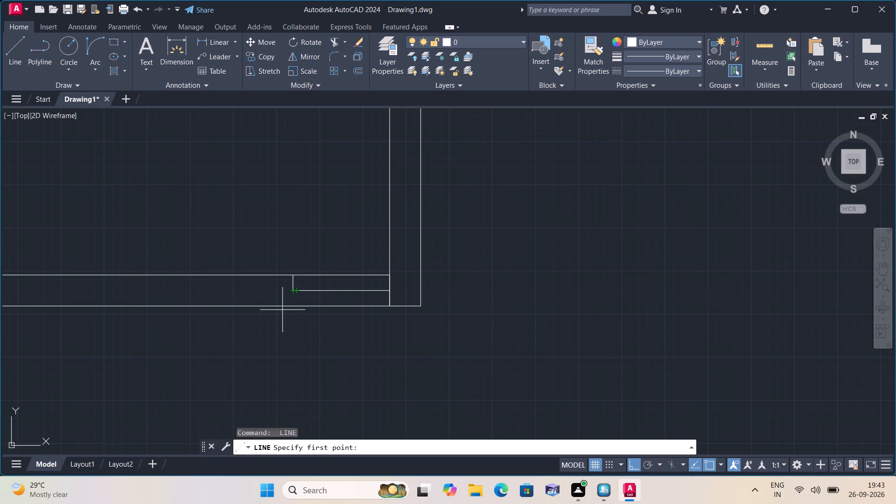
pyautogui.click(293, 292)
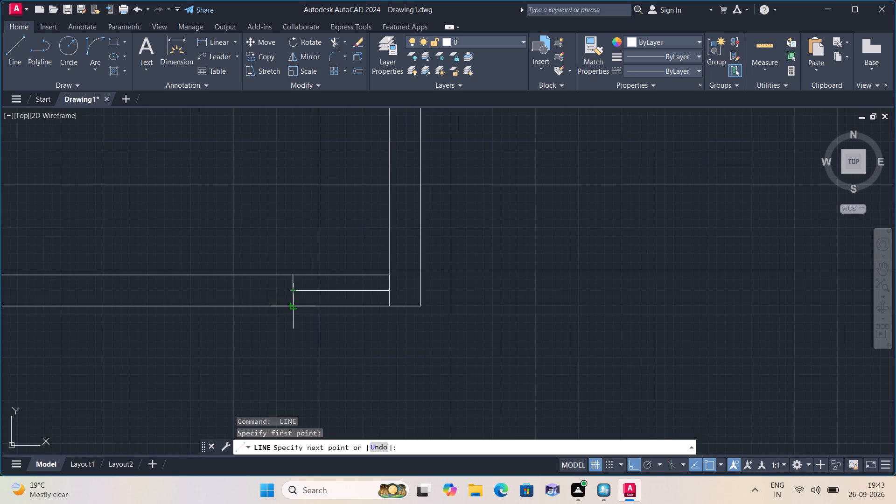
pyautogui.click(294, 305)
pyautogui.press('space')
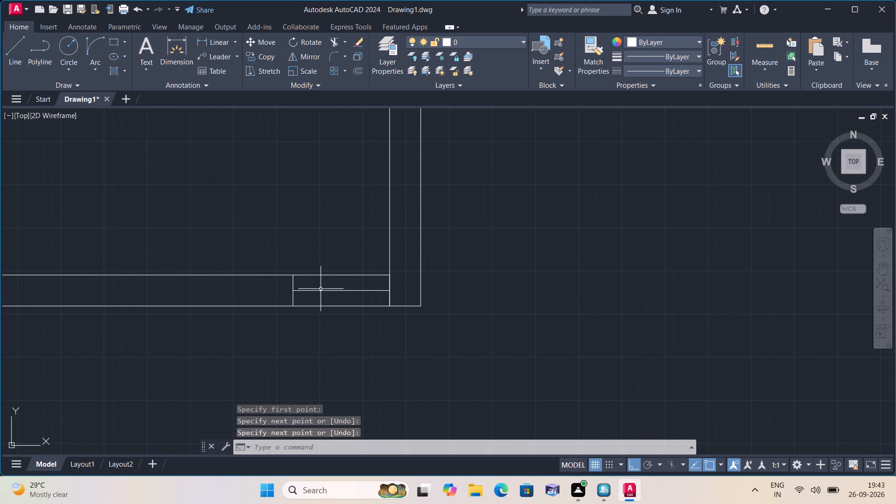
# Erase the 2' middle segment across the door opening and the short jamb line overlapping the partition's inner line.
pyautogui.click(321, 289)
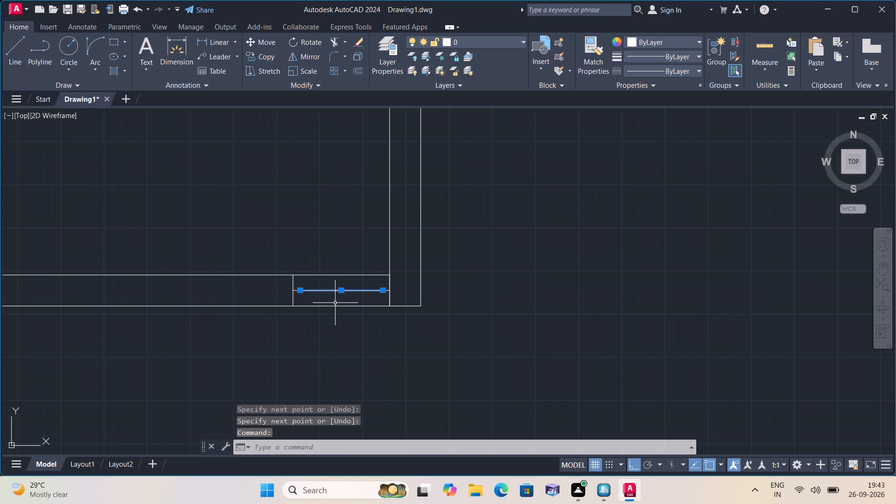
pyautogui.press('Delete')
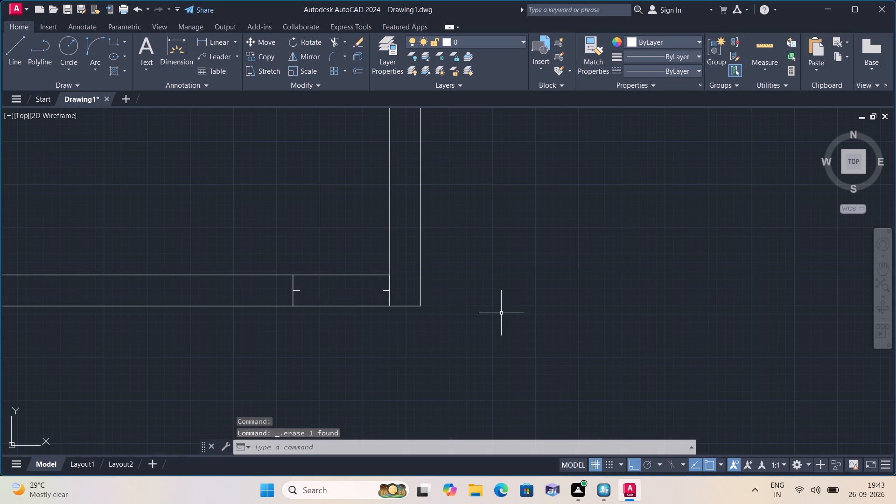
pyautogui.click(390, 280)
pyautogui.press('Delete')
# Draw a 2' door leaf line upward from the free end of the right jamb stub in the lower-left room's doorway.
pyautogui.write('l')
pyautogui.press('space')
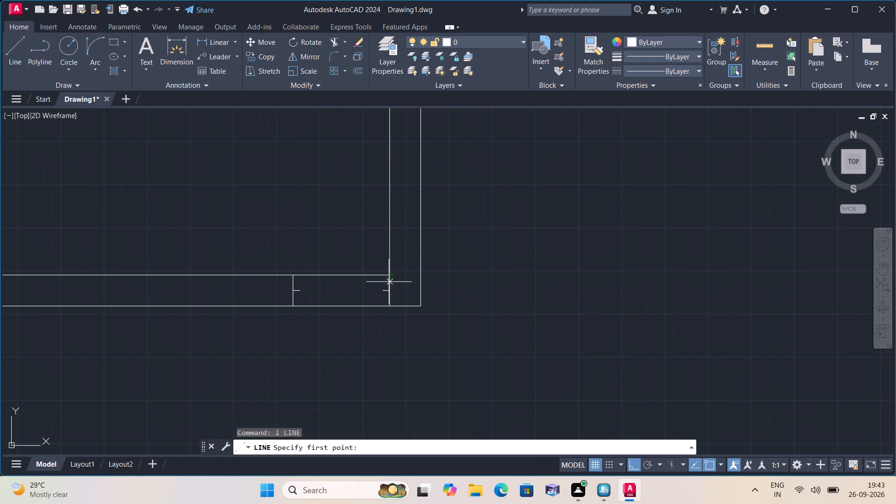
pyautogui.scroll(3, 383, 296)
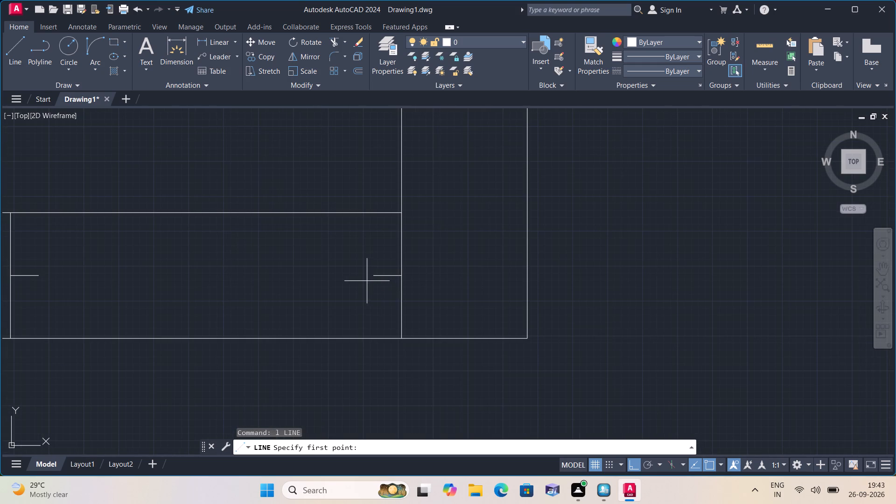
pyautogui.click(371, 275)
pyautogui.scroll(-2, 355, 203)
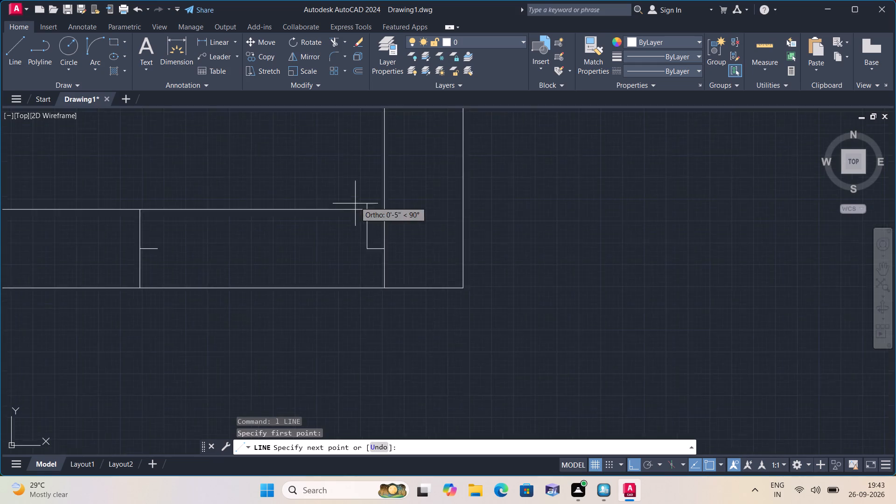
pyautogui.scroll(-1, 356, 177)
pyautogui.write("2'")
pyautogui.press('space')
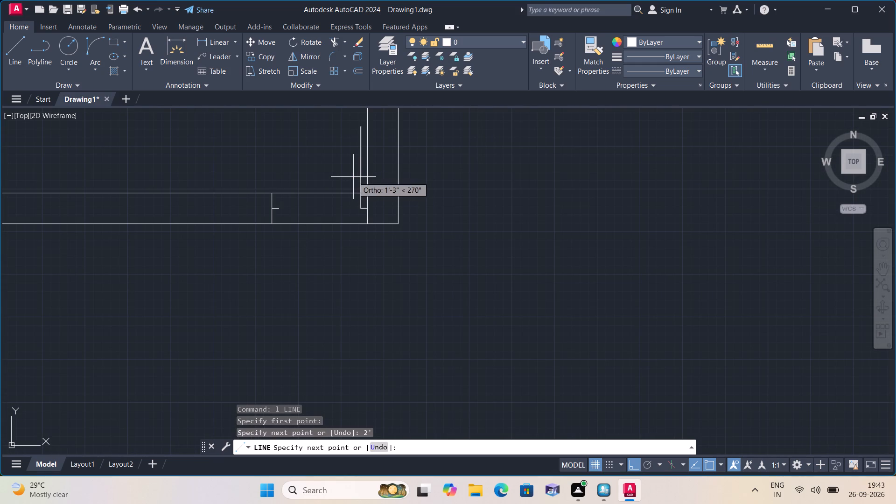
pyautogui.press('Escape')
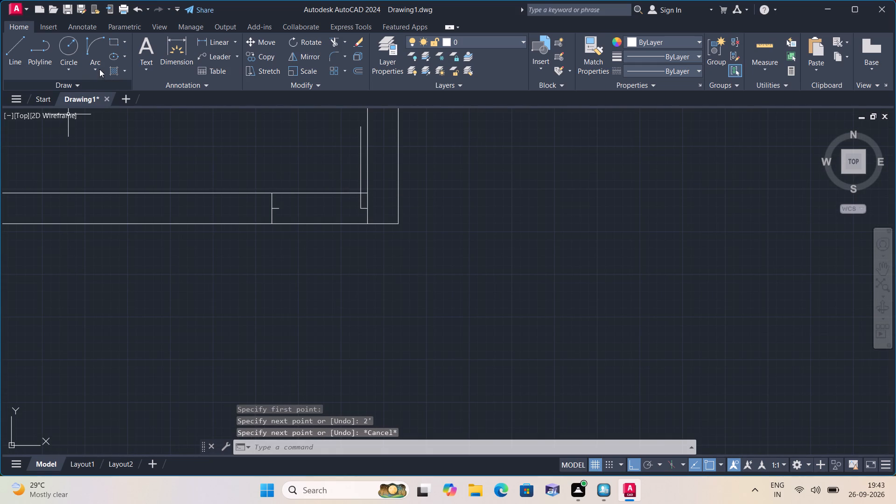
# Draw the door swing with a Start, End, Direction arc from the leaf's top to the left jamb stub's end.
pyautogui.click(93, 67)
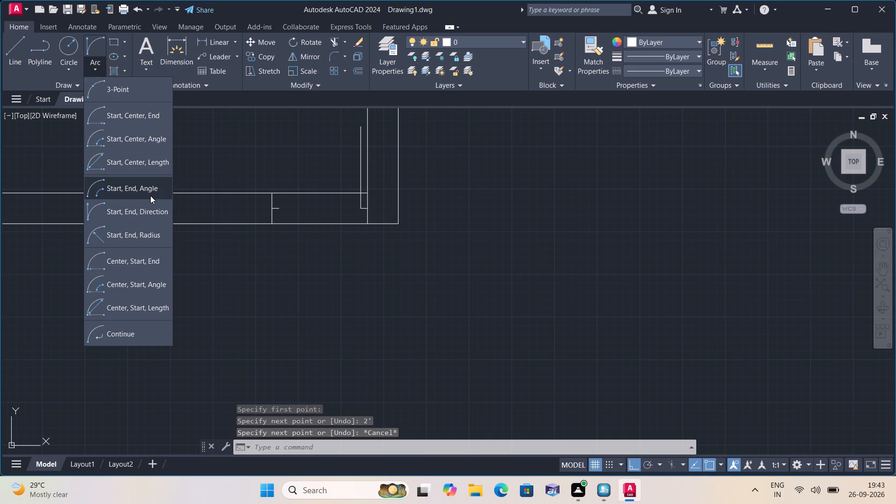
pyautogui.click(147, 210)
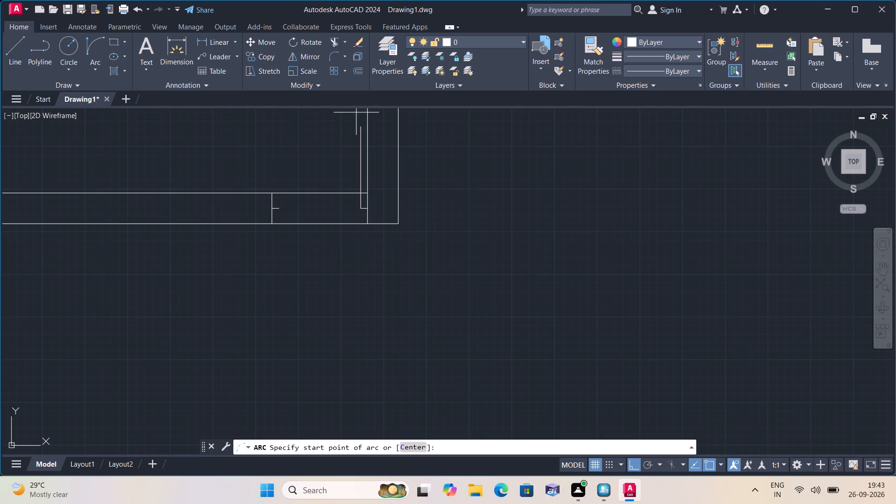
pyautogui.click(359, 126)
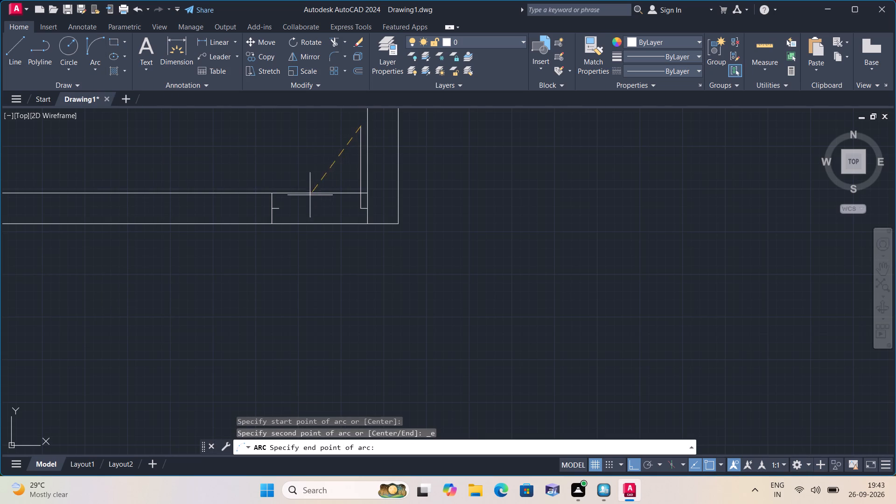
pyautogui.click(278, 207)
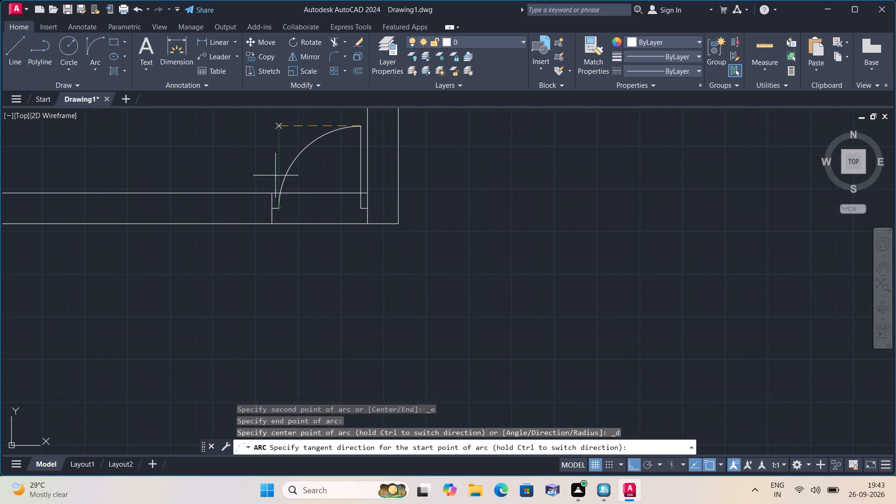
pyautogui.click(262, 151)
# Trim both lower wall lines across the door opening, including the short remnants beside the left and right jambs.
pyautogui.scroll(-2, 262, 151)
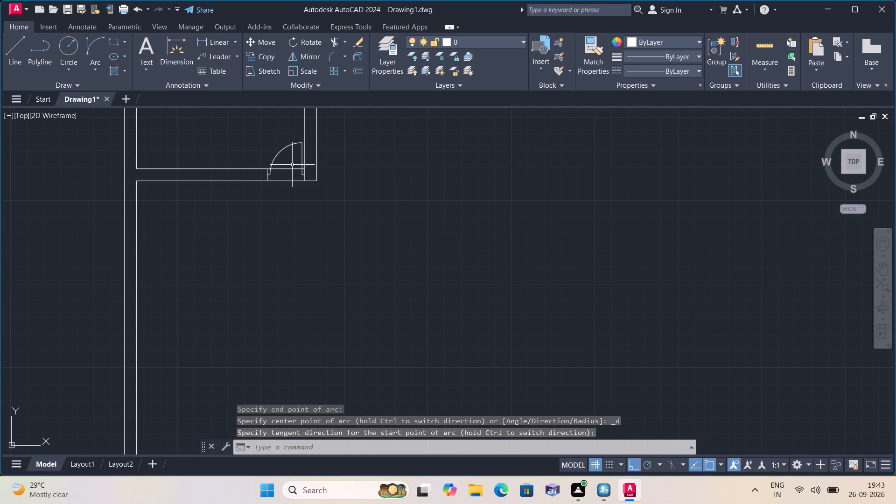
pyautogui.write('tr')
pyautogui.write('im')
pyautogui.press('space')
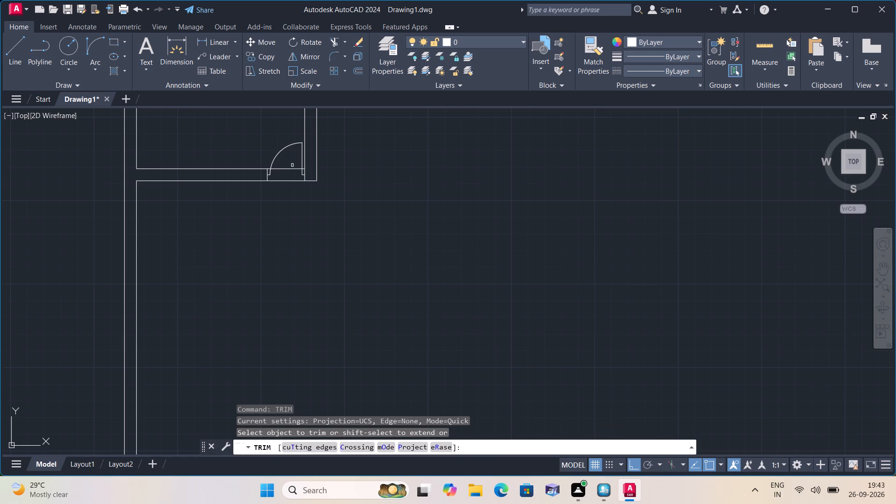
pyautogui.scroll(1, 292, 165)
pyautogui.click(292, 165)
pyautogui.click(294, 215)
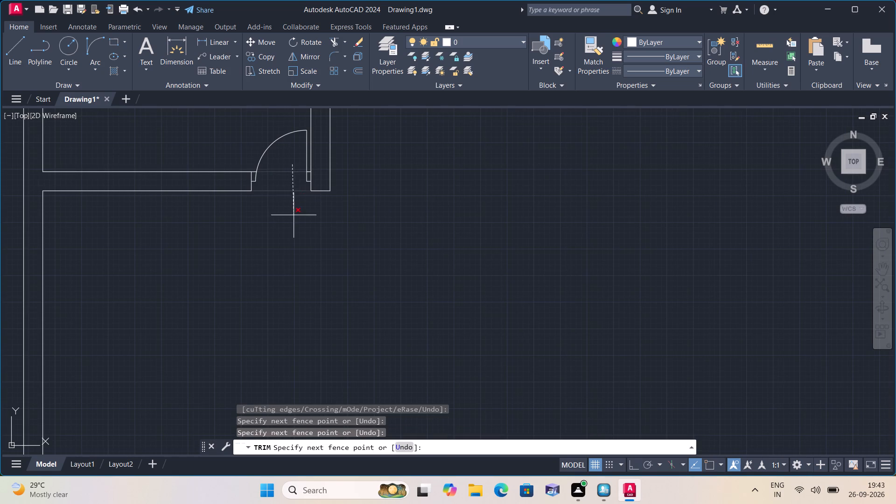
pyautogui.scroll(2, 280, 189)
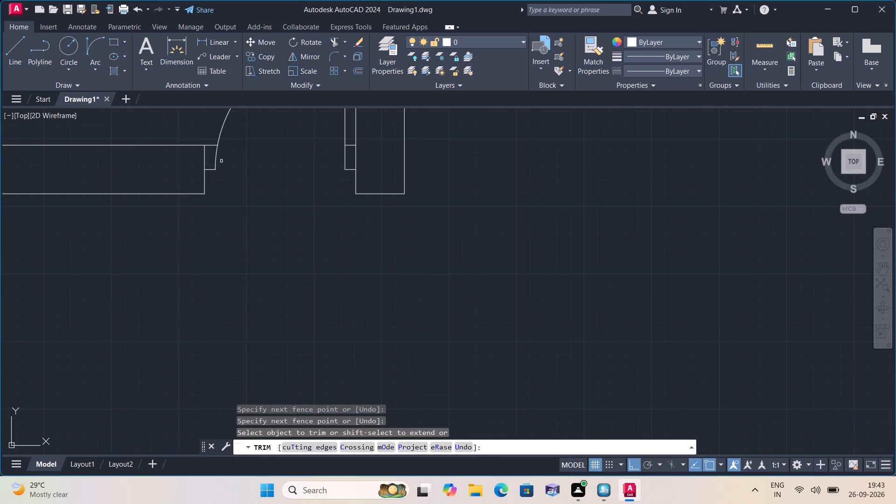
pyautogui.click(209, 144)
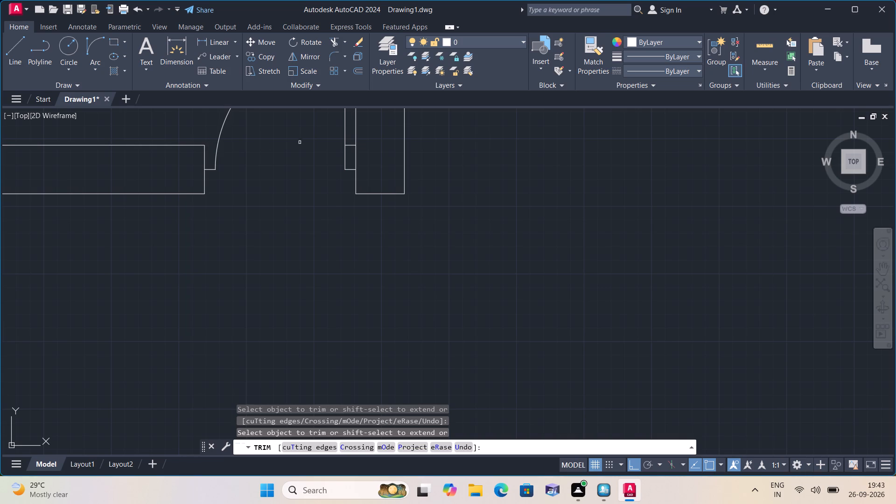
pyautogui.click(351, 145)
pyautogui.scroll(-3, 351, 145)
pyautogui.press('Escape')
# Examine the lower-left room with its door and the surrounding walls and staircase.
pyautogui.scroll(-3, 373, 214)
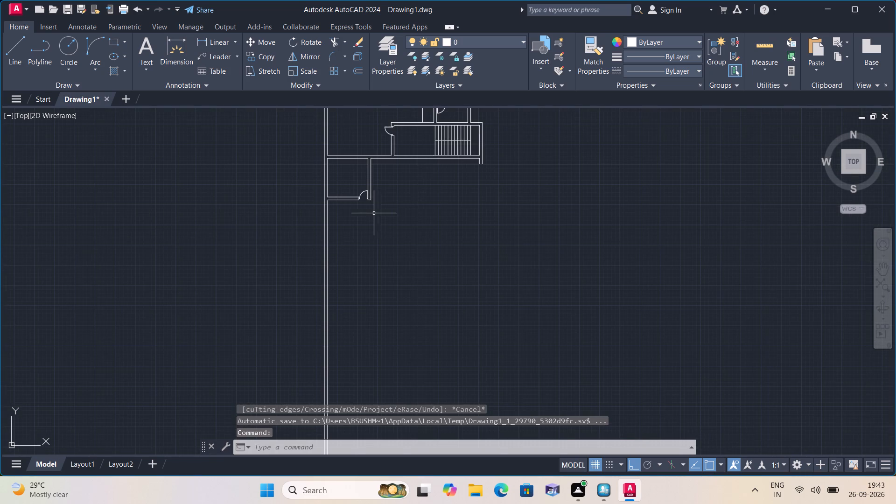
pyautogui.scroll(1, 431, 211)
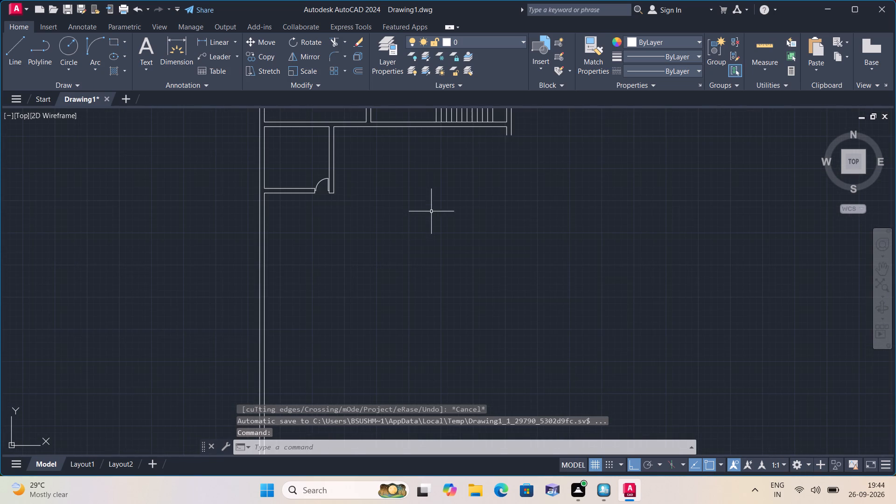
pyautogui.moveTo(371, 198); pyautogui.dragTo(427, 221, button='middle')
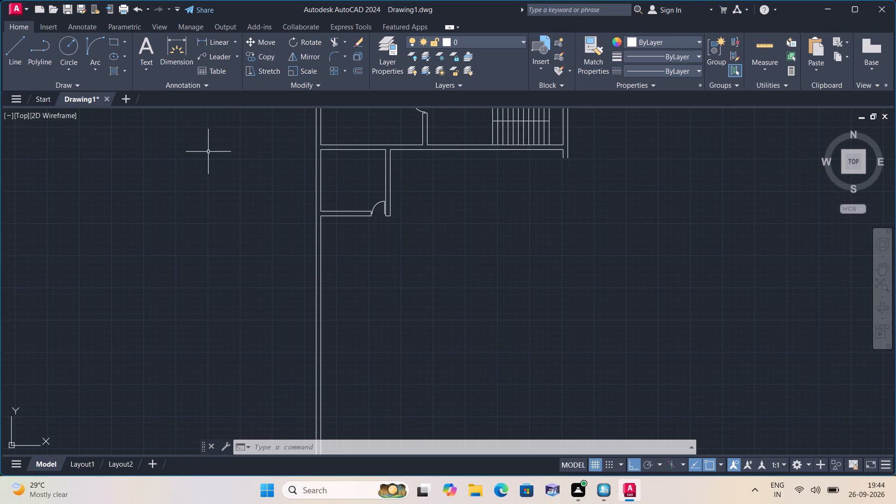
pyautogui.scroll(-1, 211, 153)
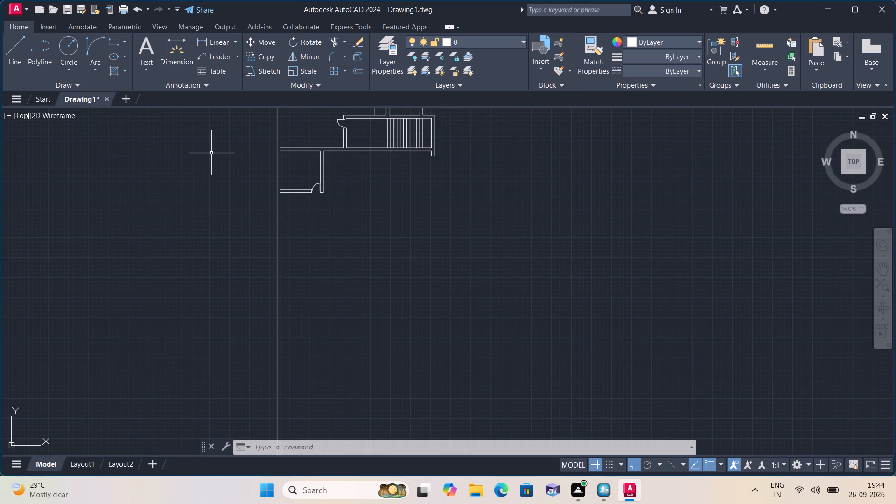
pyautogui.scroll(1, 252, 184)
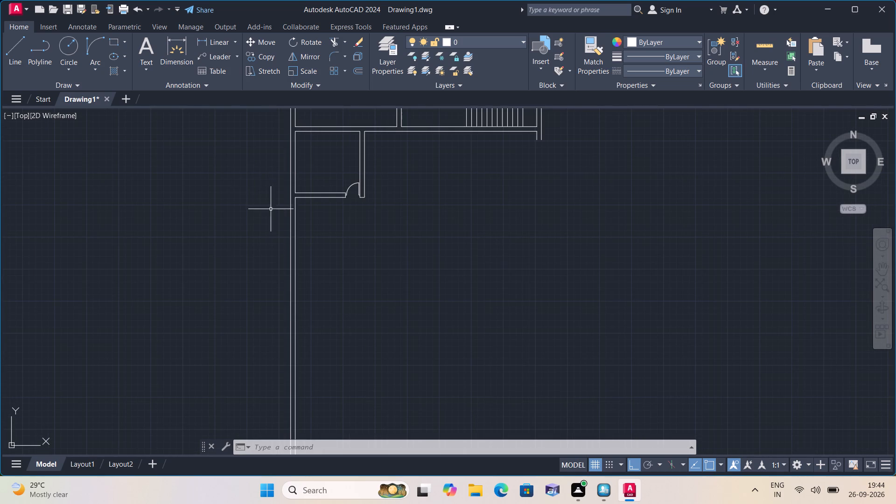
pyautogui.scroll(2, 329, 222)
pyautogui.scroll(-1, 329, 222)
pyautogui.moveTo(329, 223); pyautogui.dragTo(338, 265, button='middle')
pyautogui.scroll(1, 300, 237)
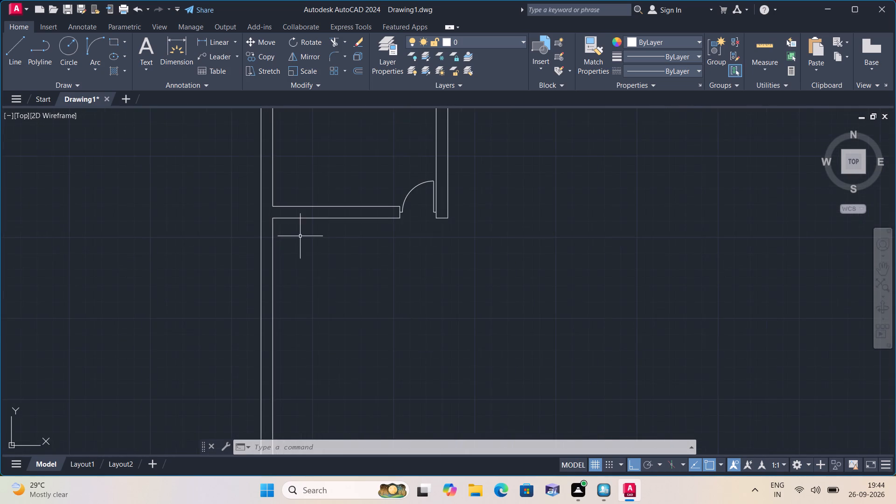
pyautogui.moveTo(300, 236); pyautogui.dragTo(348, 280, button='middle')
pyautogui.scroll(-1, 300, 236)
pyautogui.scroll(1, 356, 286)
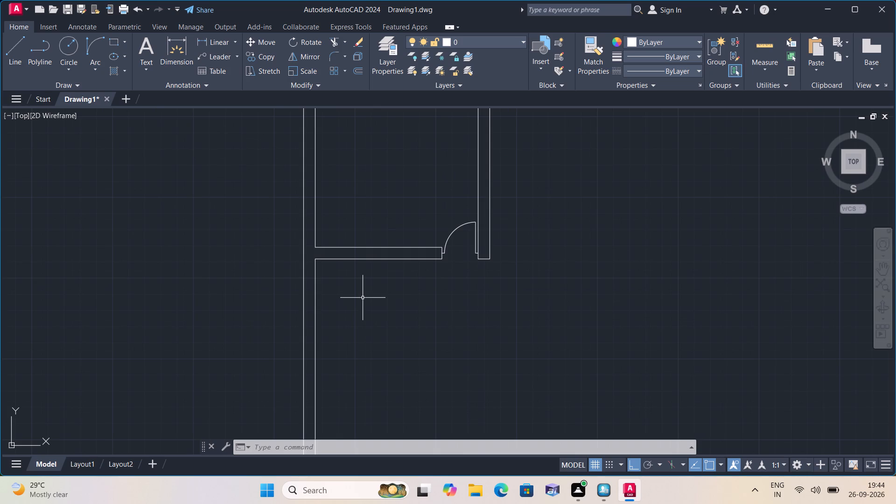
pyautogui.moveTo(363, 298); pyautogui.dragTo(429, 377, button='middle')
pyautogui.scroll(-1, 363, 298)
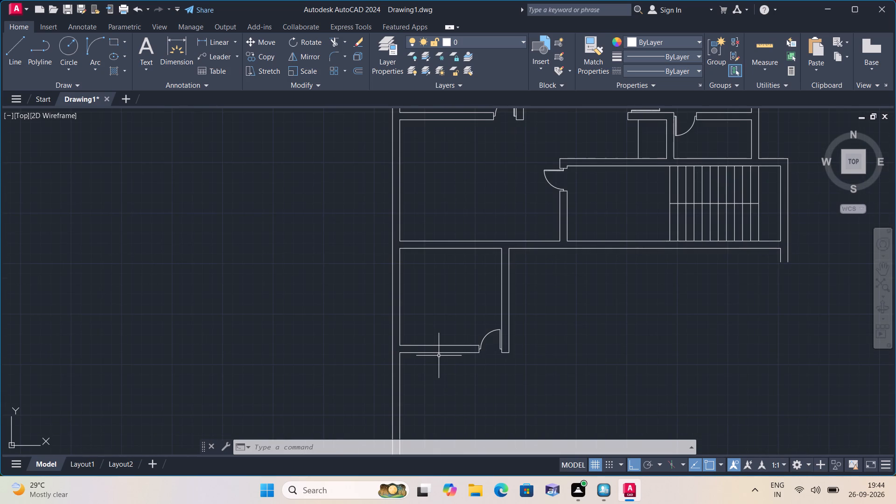
pyautogui.scroll(1, 468, 344)
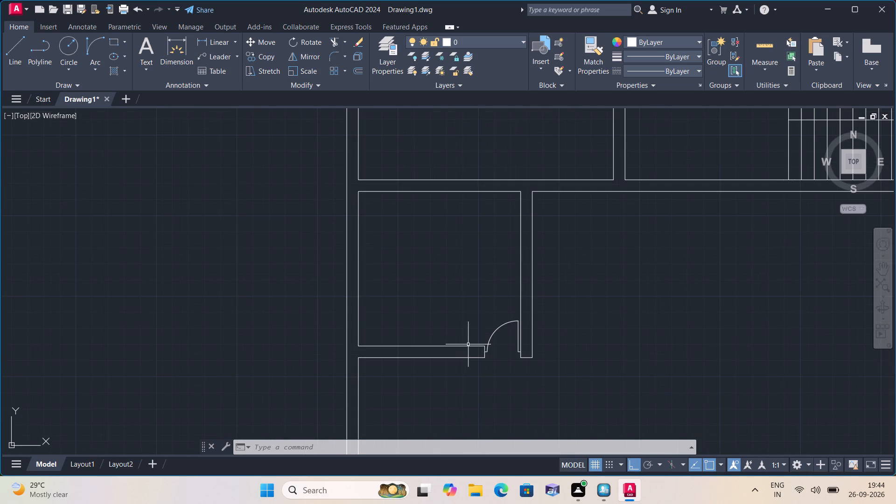
pyautogui.moveTo(467, 362); pyautogui.dragTo(464, 336, button='middle')
pyautogui.scroll(-1, 463, 361)
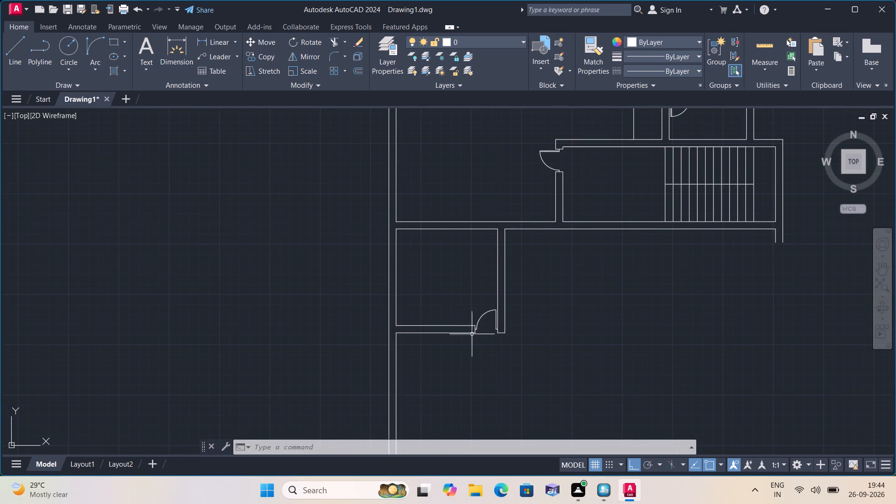
# Offset the lower line of the lower-left room's bottom wall 4'6" downward.
pyautogui.press('o')
pyautogui.write('ff')
pyautogui.press('space')
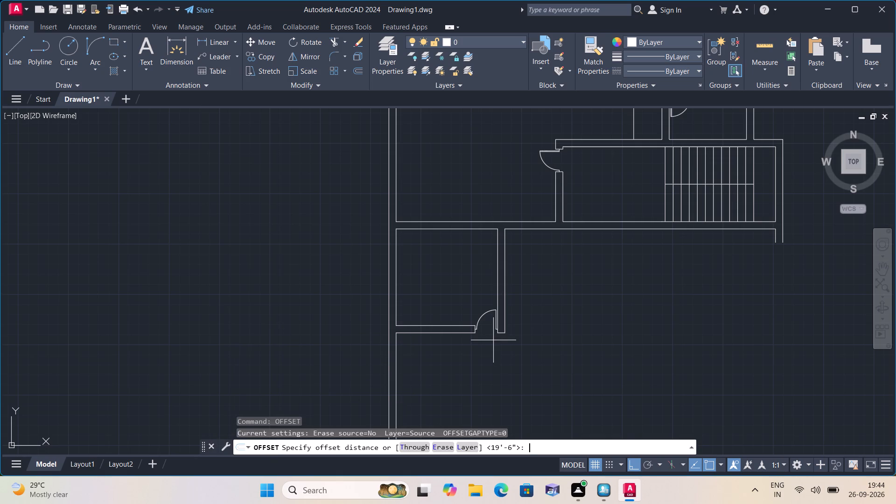
pyautogui.press('4')
pyautogui.write('\'6"')
pyautogui.press('space')
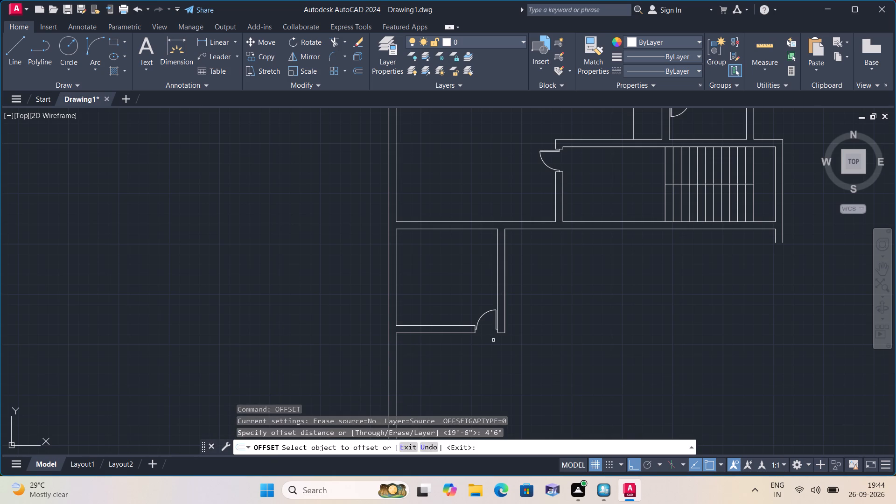
pyautogui.click(456, 334)
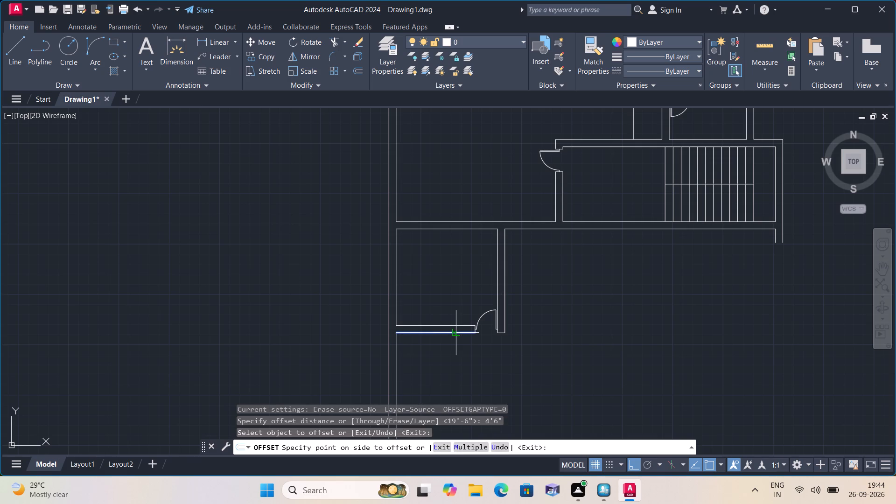
pyautogui.click(450, 360)
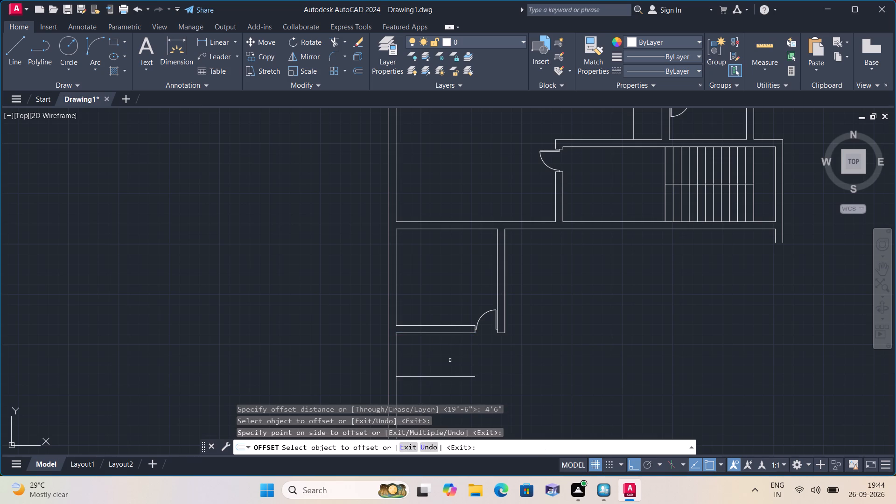
pyautogui.press('space')
# Offset the new horizontal line below the room 9" downward to form the wall thickness.
pyautogui.press('space')
pyautogui.write('9"')
pyautogui.press('space')
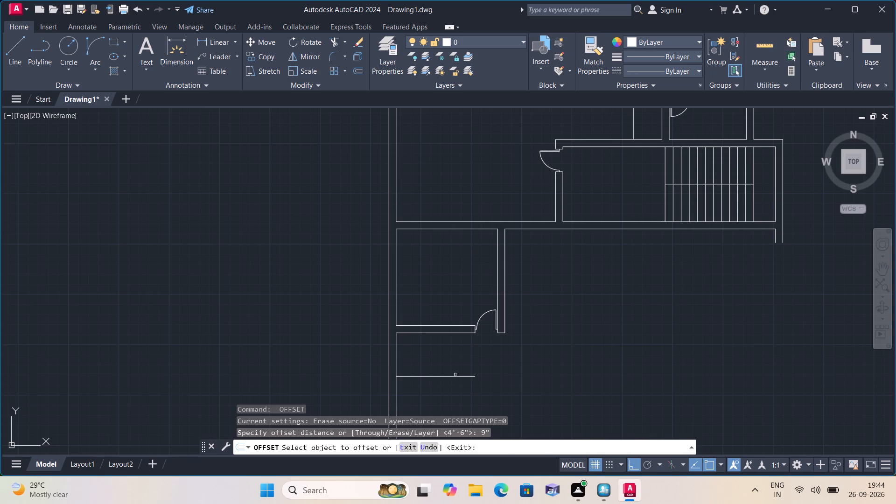
pyautogui.click(455, 376)
pyautogui.click(450, 399)
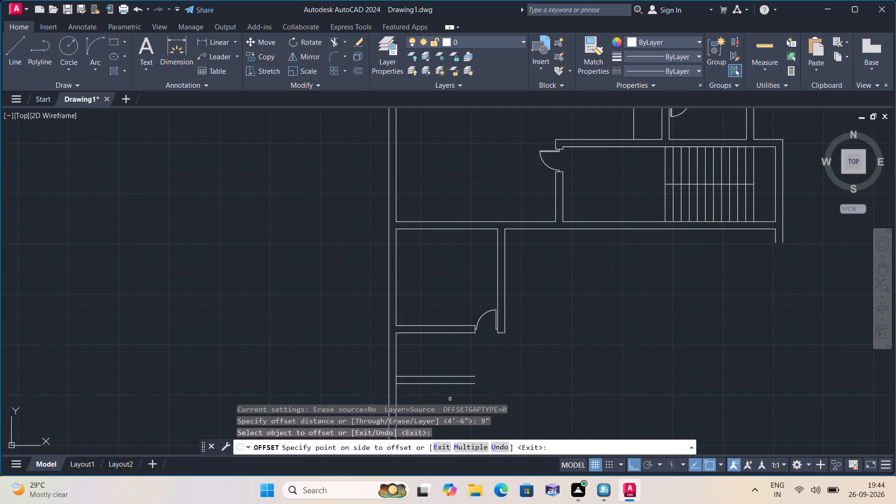
pyautogui.press('space')
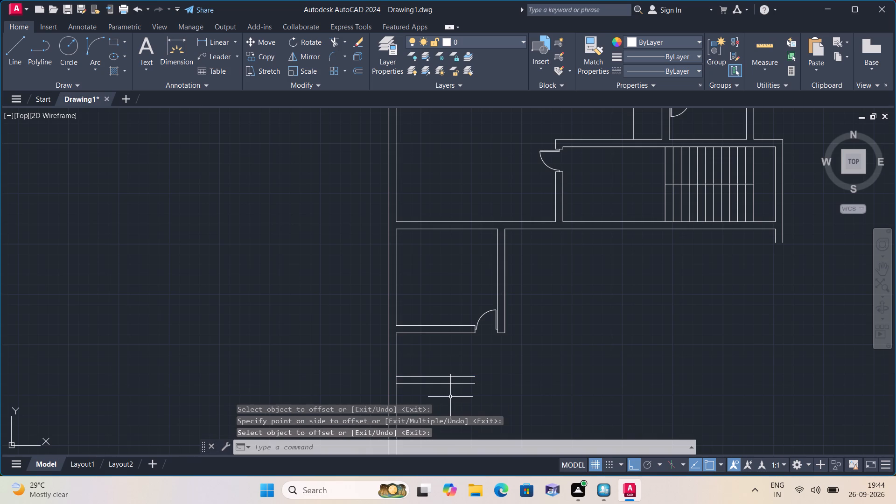
# Offset the inner line of the left outer wall 6'6" to the right, below the lower-left room.
pyautogui.press('space')
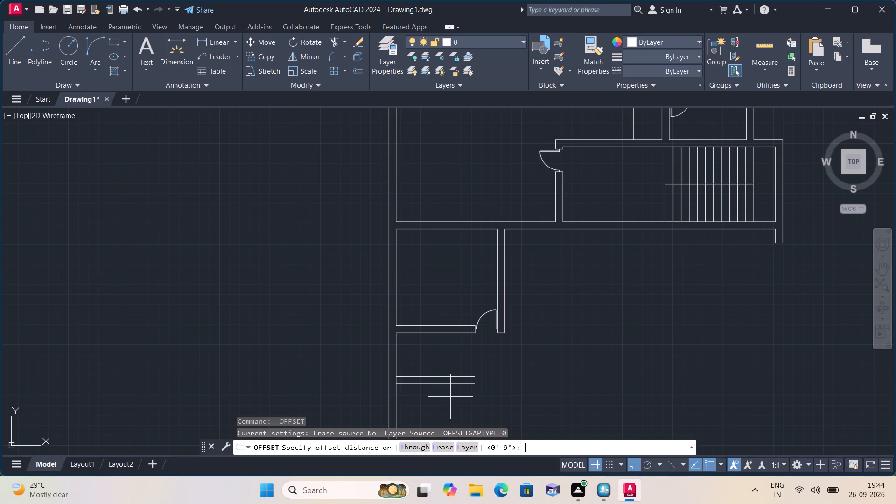
pyautogui.write("6'")
pyautogui.write('6"')
pyautogui.press('space')
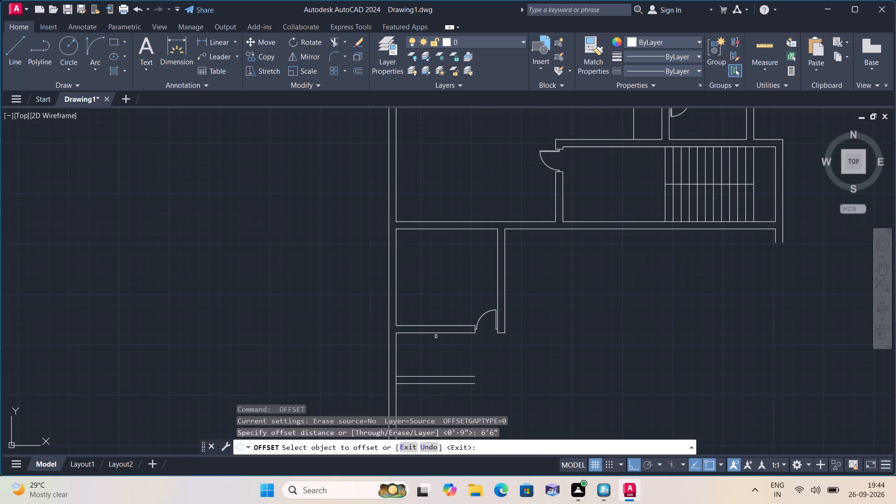
pyautogui.click(395, 352)
pyautogui.click(441, 350)
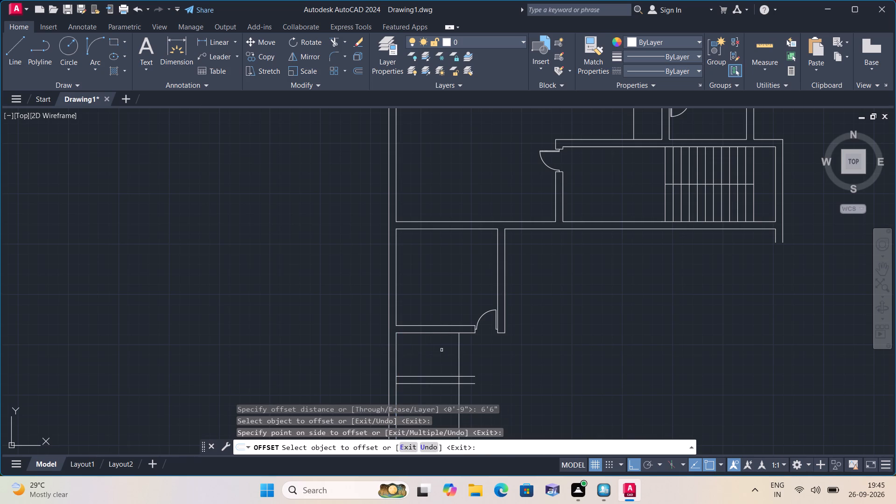
pyautogui.press('space')
# Offset the new vertical line 9" to the right to form the wall thickness.
pyautogui.press('space')
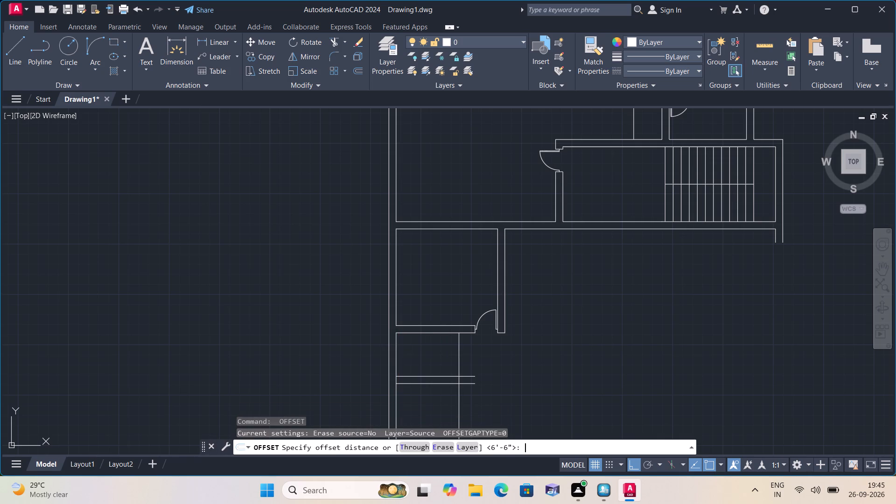
pyautogui.write("9'")
pyautogui.press('BackSpace')
pyautogui.write('"')
pyautogui.press('space')
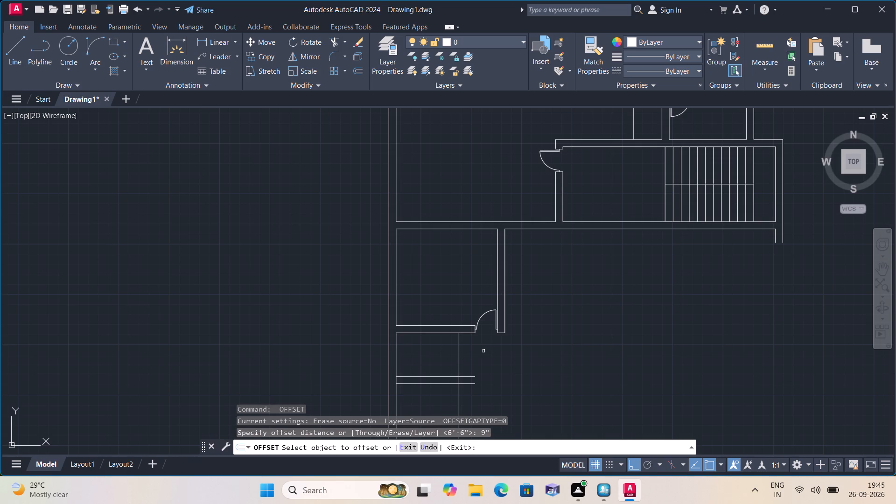
pyautogui.click(460, 350)
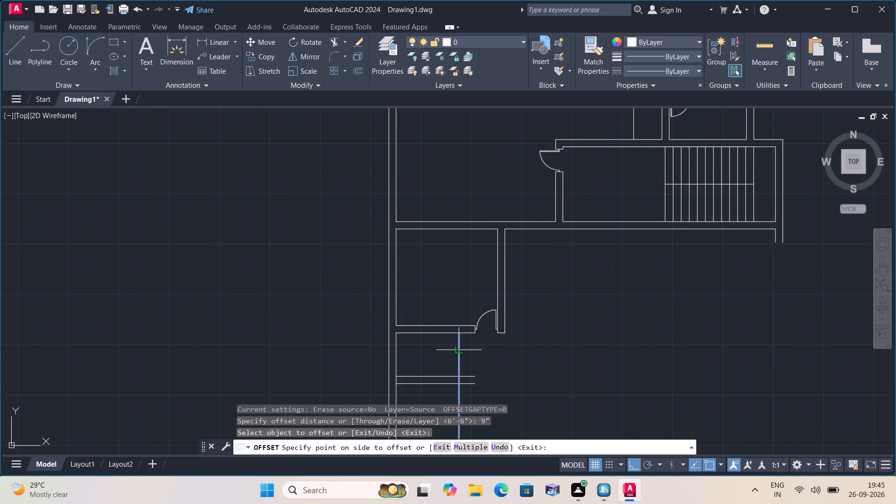
pyautogui.click(500, 354)
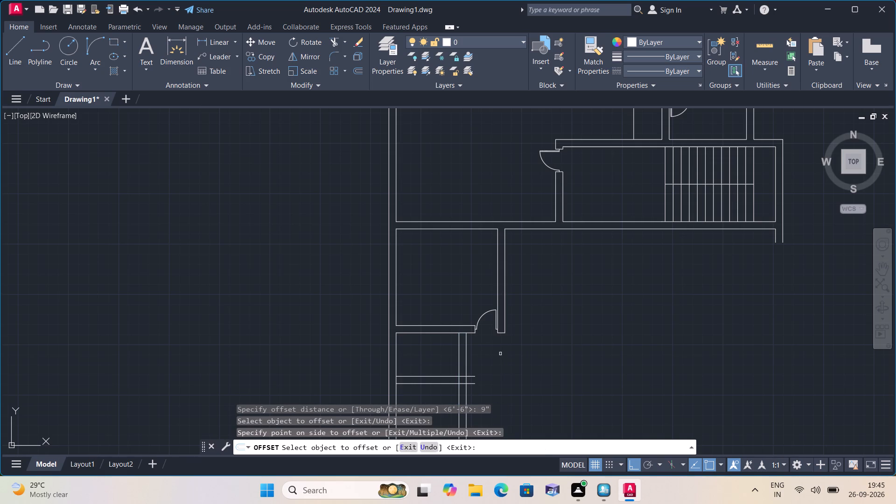
pyautogui.press('space')
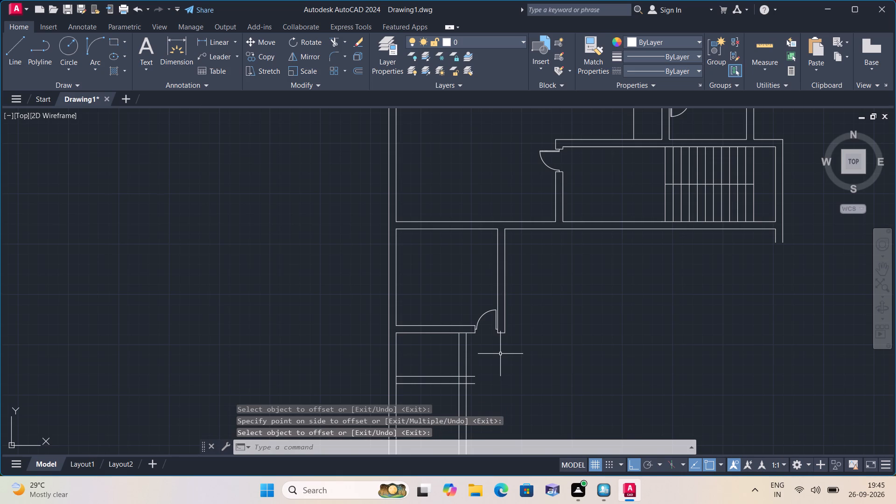
# Trim both new vertical wall lines below and within the bottom horizontal wall so they end at its upper line.
pyautogui.write('trim')
pyautogui.press('space')
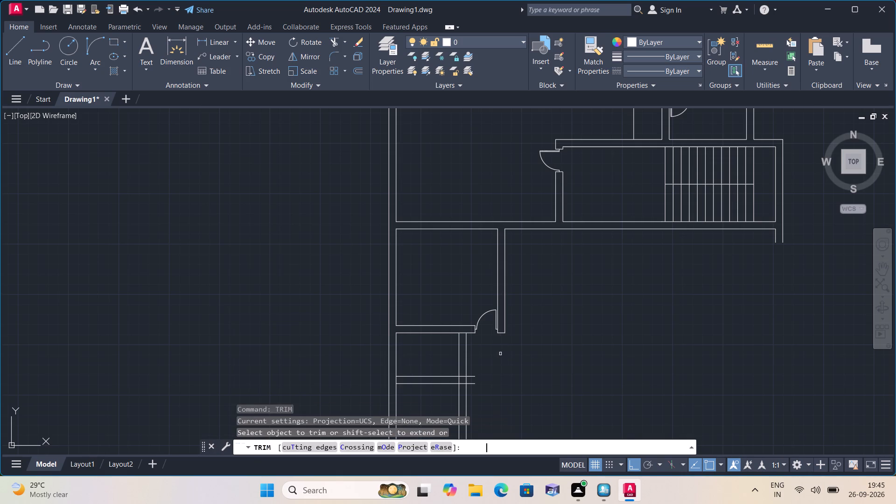
pyautogui.click(488, 396)
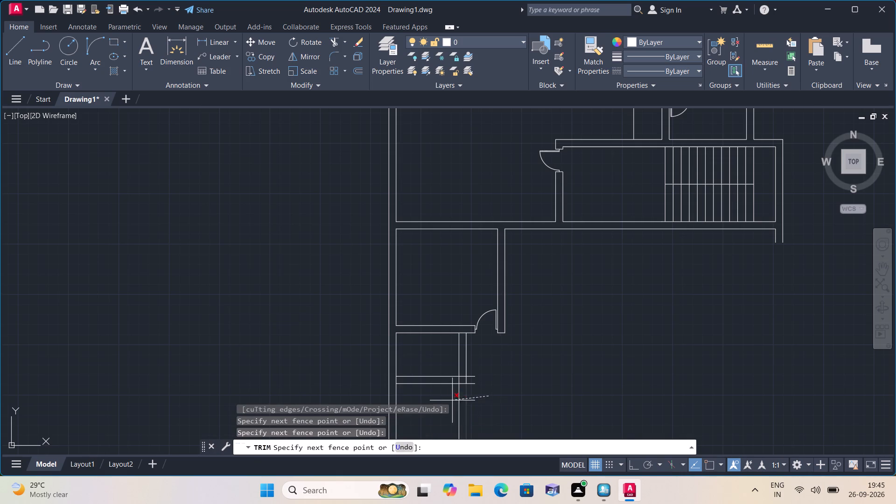
pyautogui.click(447, 401)
pyautogui.scroll(2, 459, 379)
pyautogui.click(459, 380)
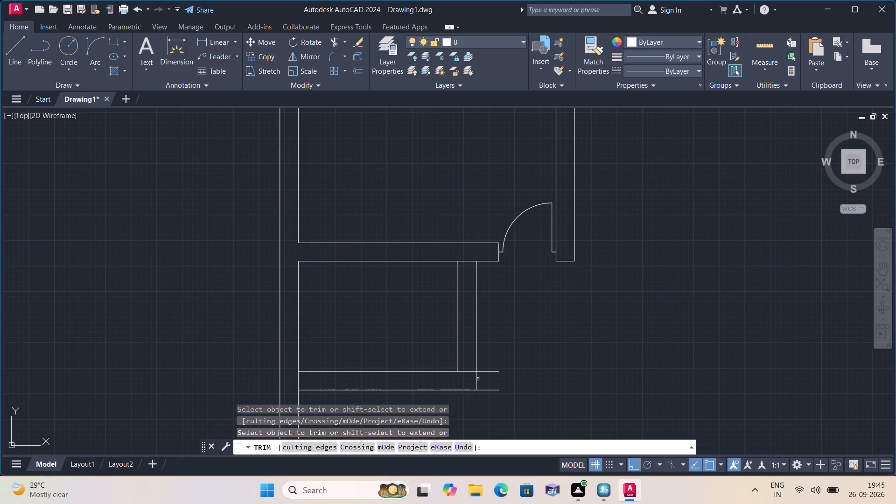
pyautogui.click(477, 379)
pyautogui.click(473, 379)
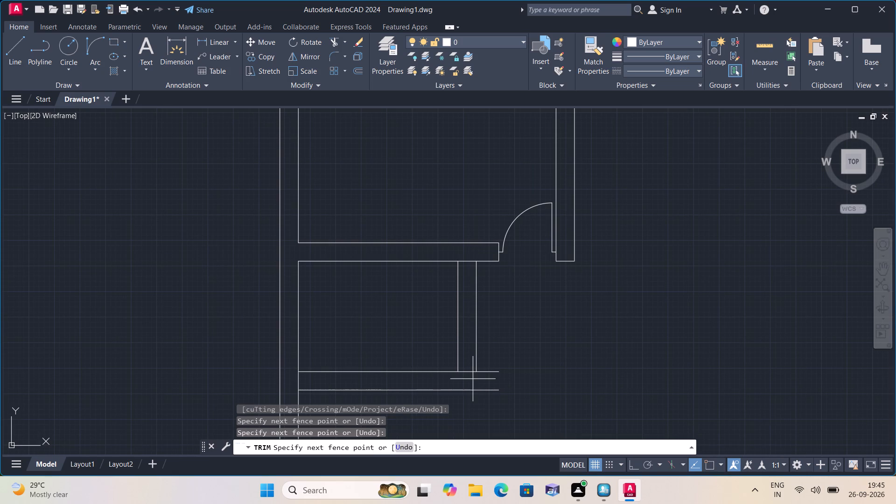
pyautogui.scroll(-1, 473, 379)
pyautogui.click(564, 373)
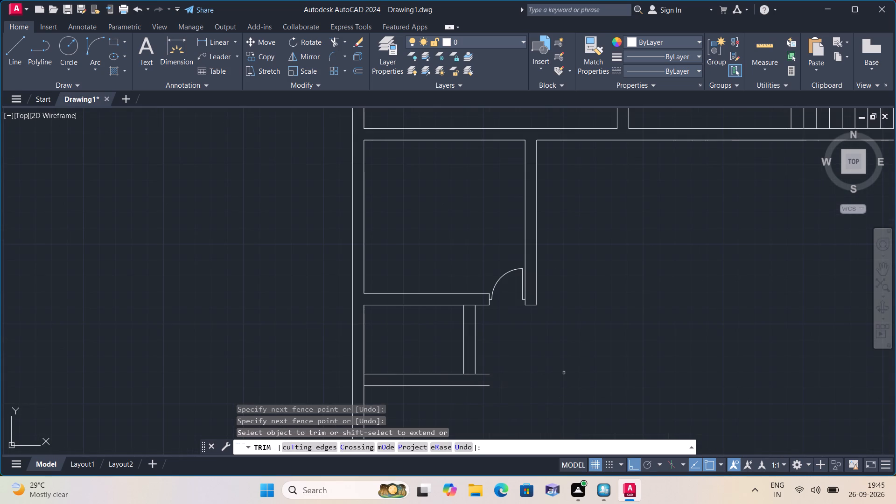
pyautogui.press('space')
# Draw a line across the lower end of the new vertical wall, joining its two faces.
pyautogui.write('l')
pyautogui.press('space')
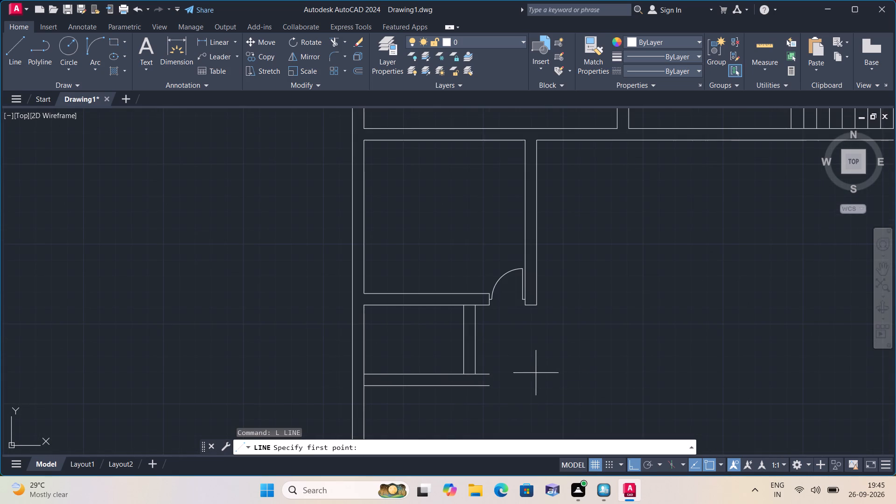
pyautogui.scroll(3, 469, 369)
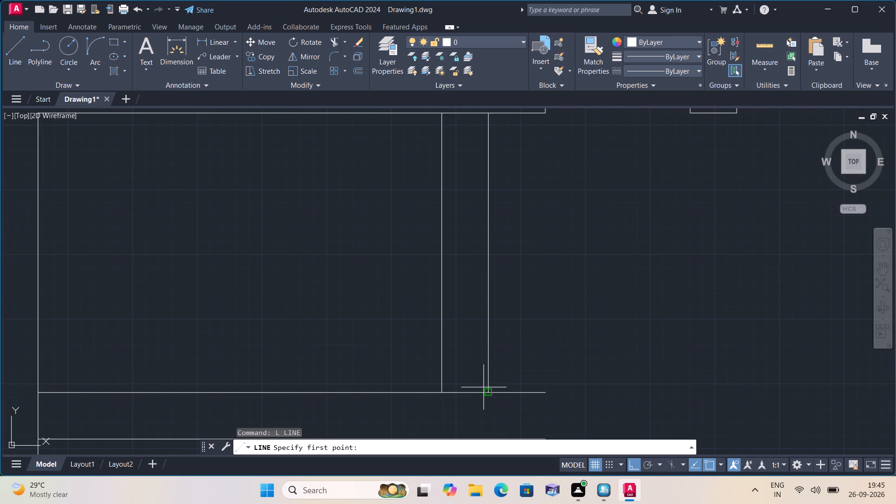
pyautogui.click(487, 390)
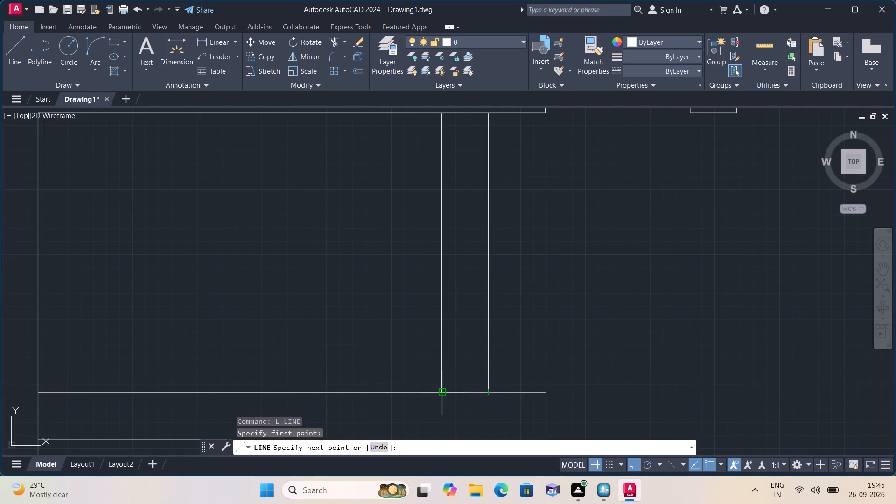
pyautogui.click(439, 392)
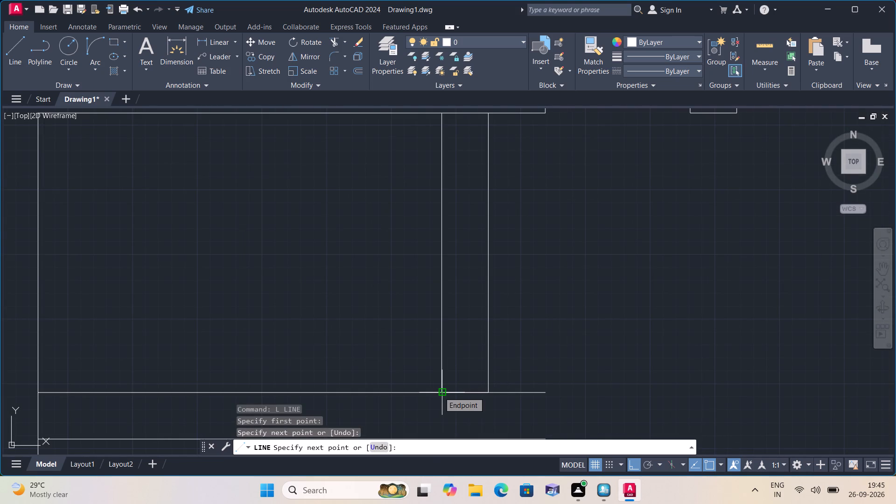
pyautogui.press('space')
# Draw door-opening segments of 2", 2' and 2" upward from the midpoint of the line across the wall's lower end.
pyautogui.press('space')
pyautogui.click(468, 393)
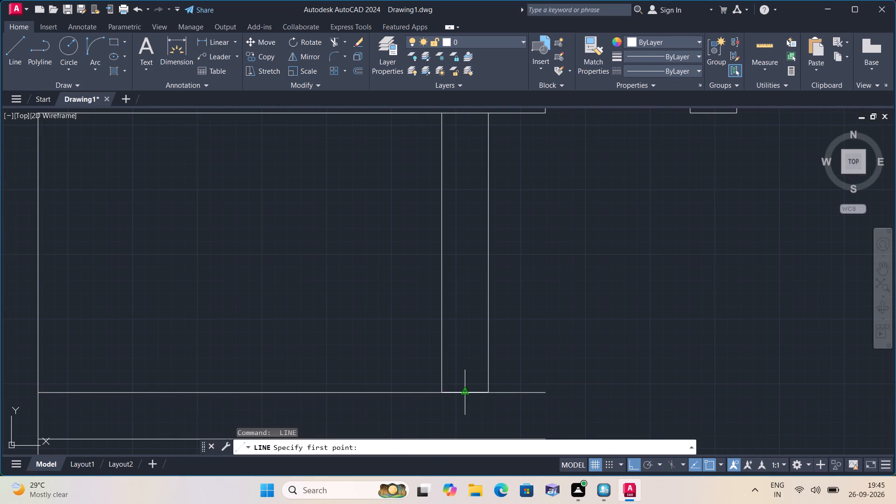
pyautogui.press('2')
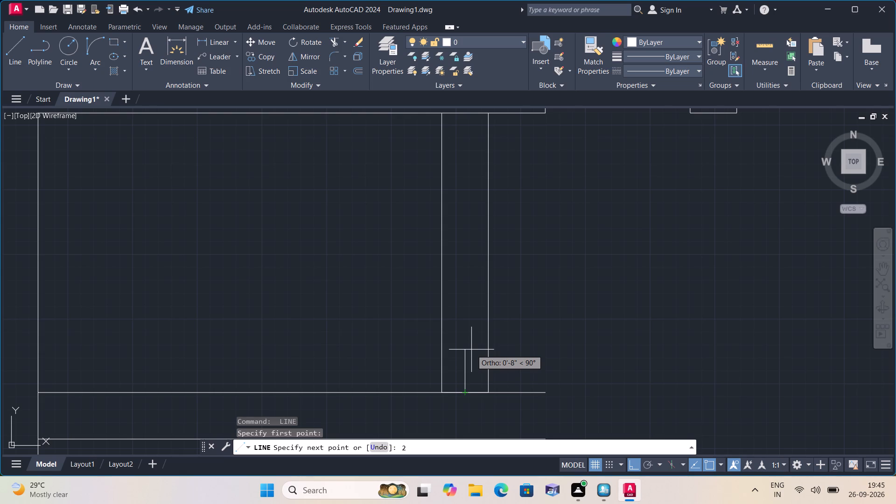
pyautogui.write('"')
pyautogui.press('space')
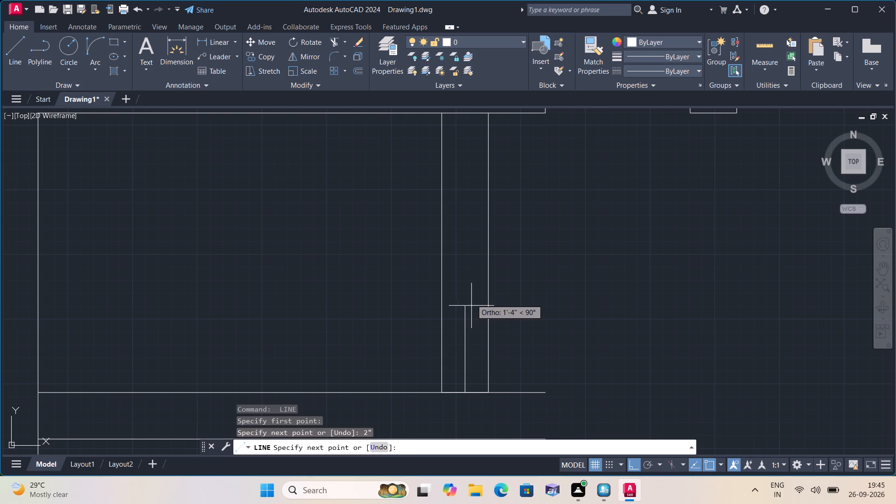
pyautogui.write("2'")
pyautogui.press('space')
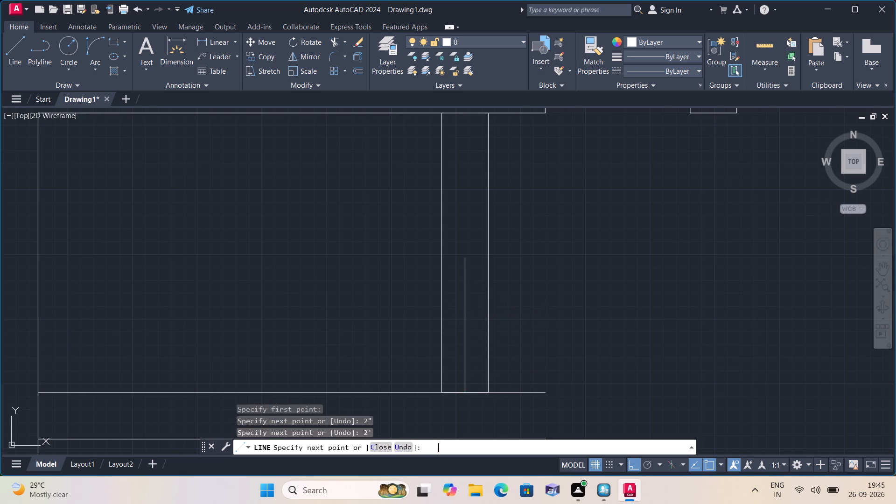
pyautogui.press('2')
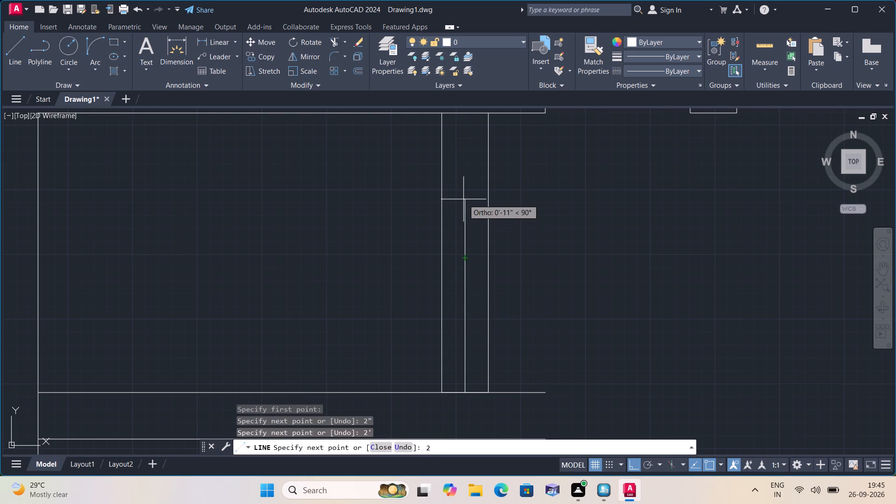
pyautogui.write('"')
pyautogui.press('space')
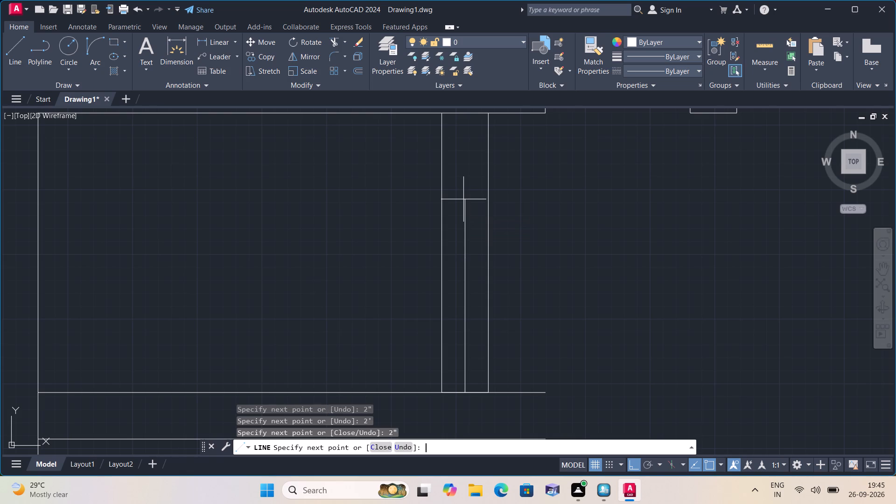
# Draw the opening's upper edge across the wall, from the top of the centre segments to the right and left faces.
pyautogui.click(489, 246)
pyautogui.press('space')
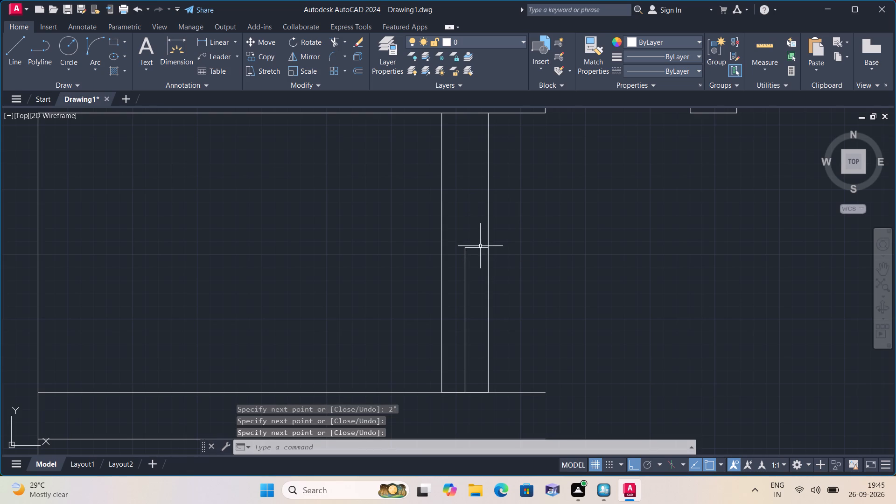
pyautogui.press('space')
pyautogui.click(463, 249)
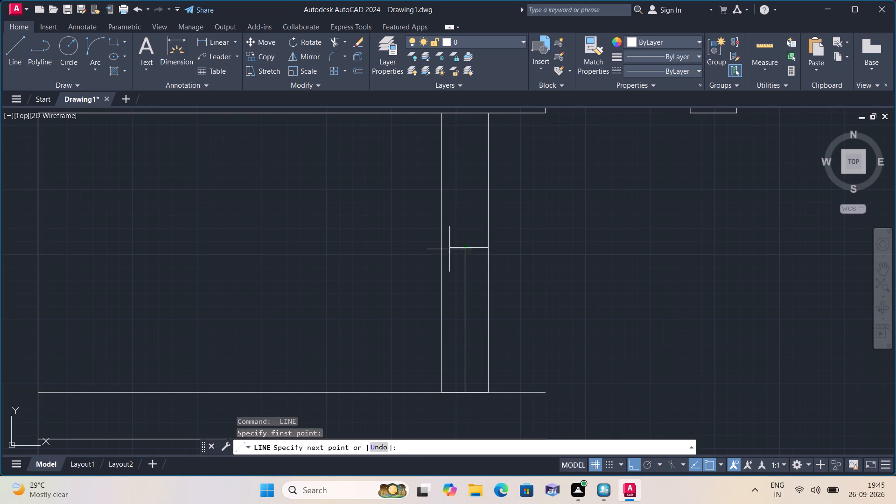
pyautogui.click(441, 248)
pyautogui.press('space')
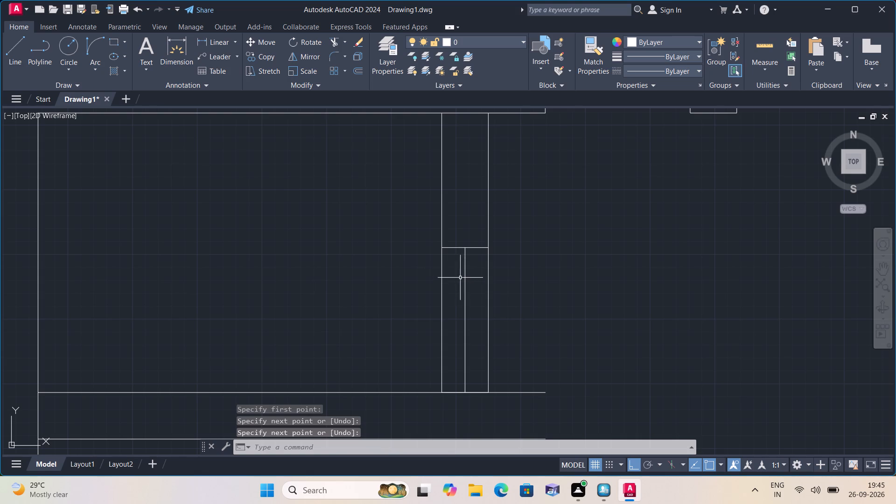
# Delete the 2' middle segment of the centre line, keeping the 2" jamb stubs.
pyautogui.click(464, 280)
pyautogui.press('Delete')
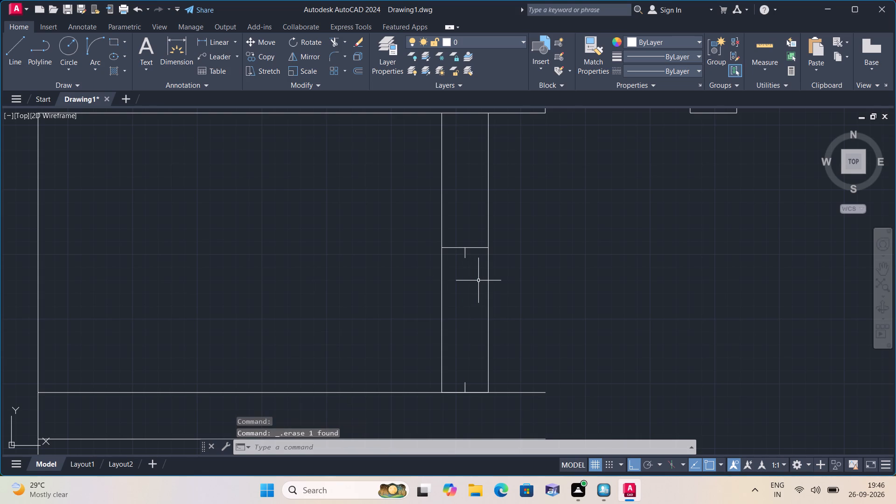
# Draw the 2' door leaf line leftward from the top of the lower 2" jamb stub.
pyautogui.write('l')
pyautogui.press('space')
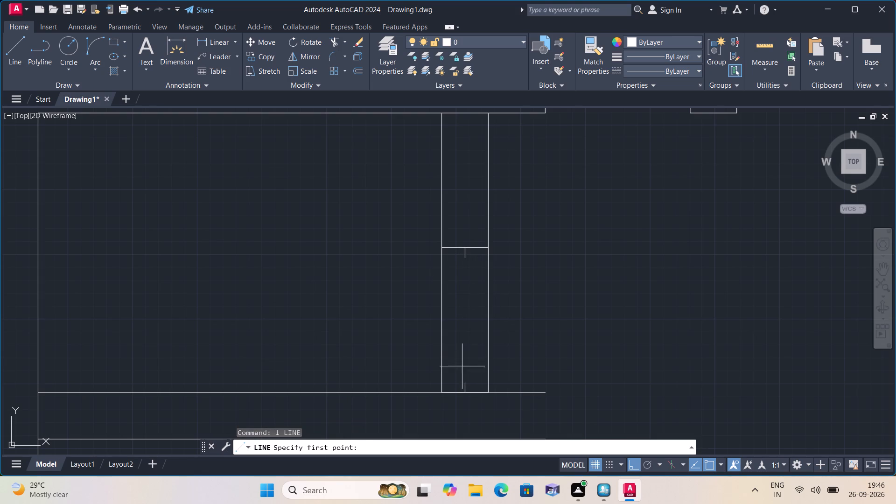
pyautogui.click(467, 382)
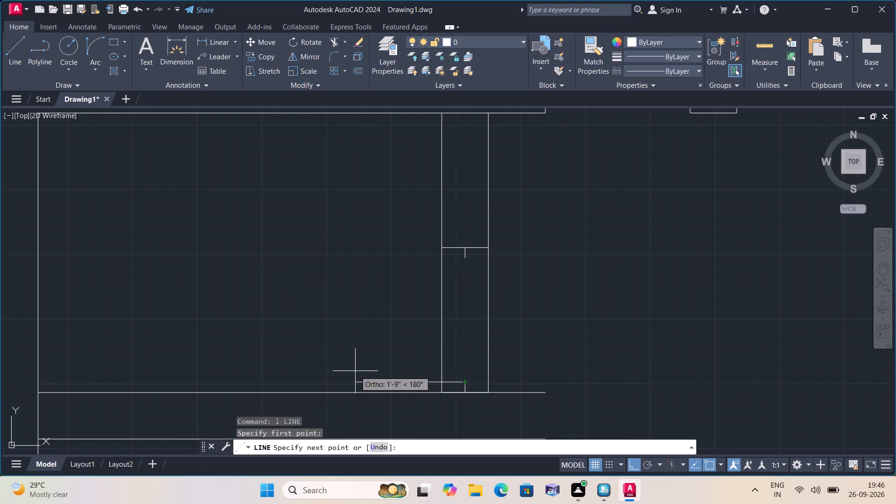
pyautogui.write("2'")
pyautogui.press('space')
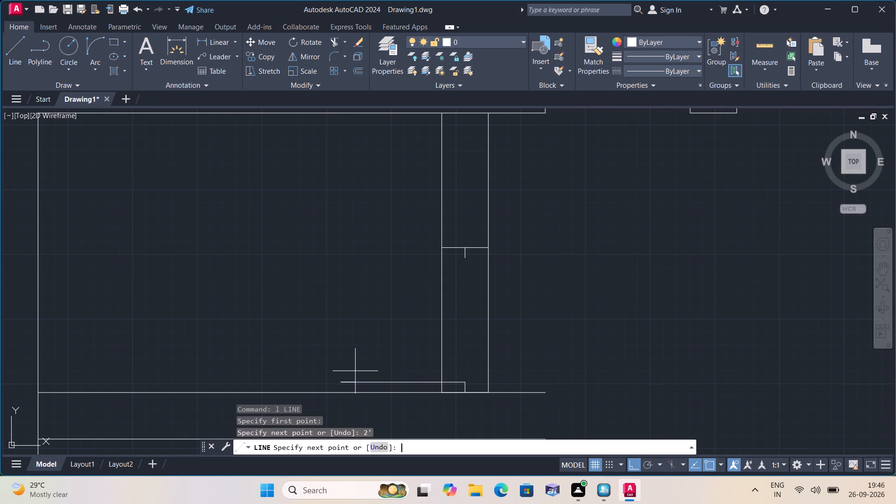
pyautogui.press('Escape')
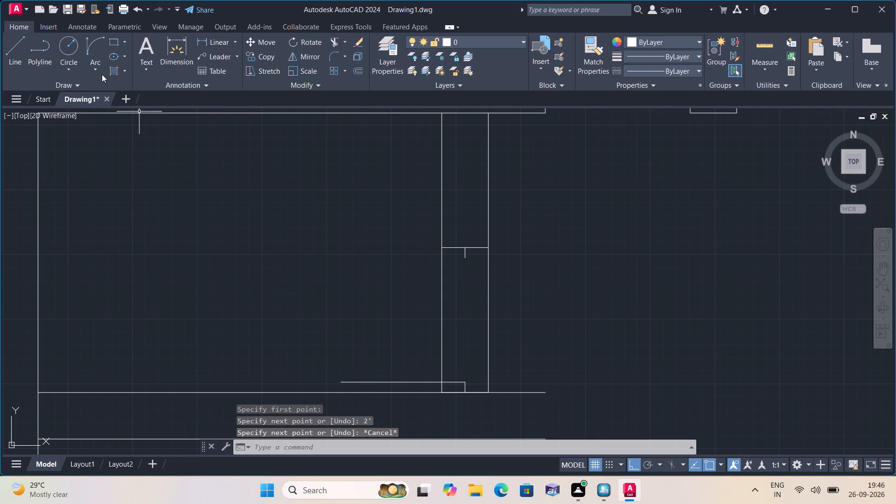
# Draw the door swing arc with Start, End, Direction from the leaf's free end to the upper 2" jamb stub, starting upward.
pyautogui.click(93, 69)
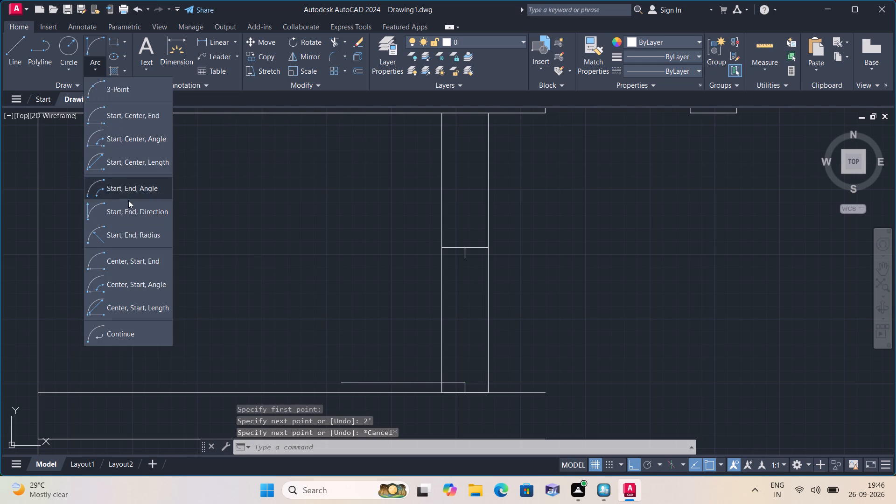
pyautogui.click(124, 210)
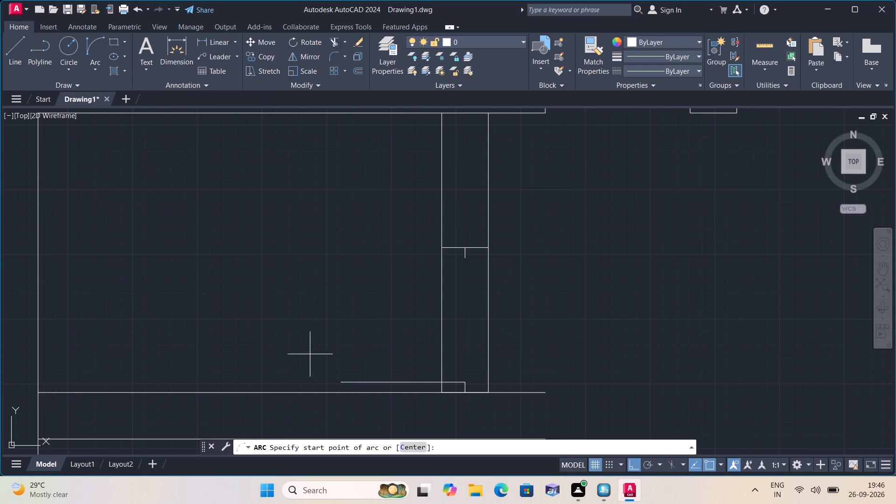
pyautogui.click(341, 384)
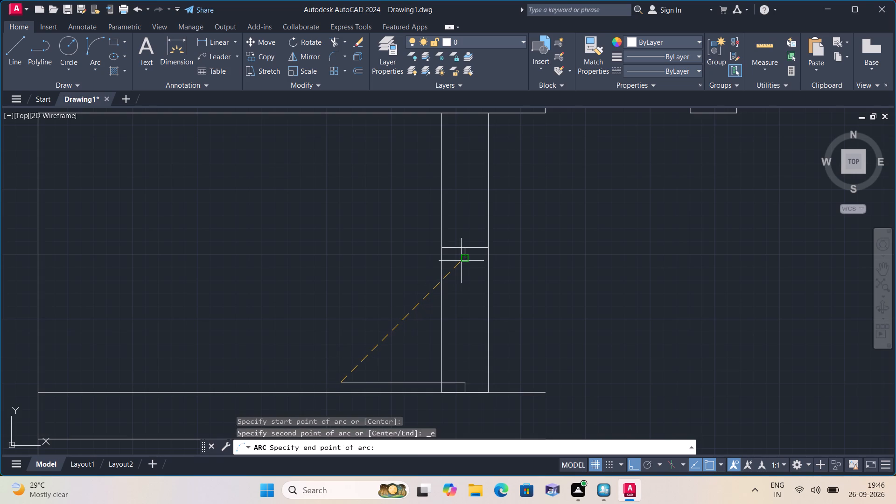
pyautogui.click(463, 260)
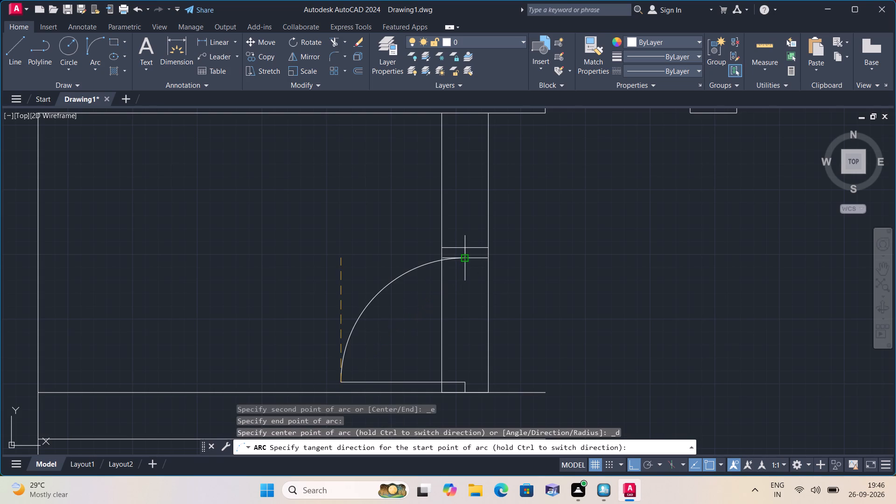
pyautogui.click(352, 259)
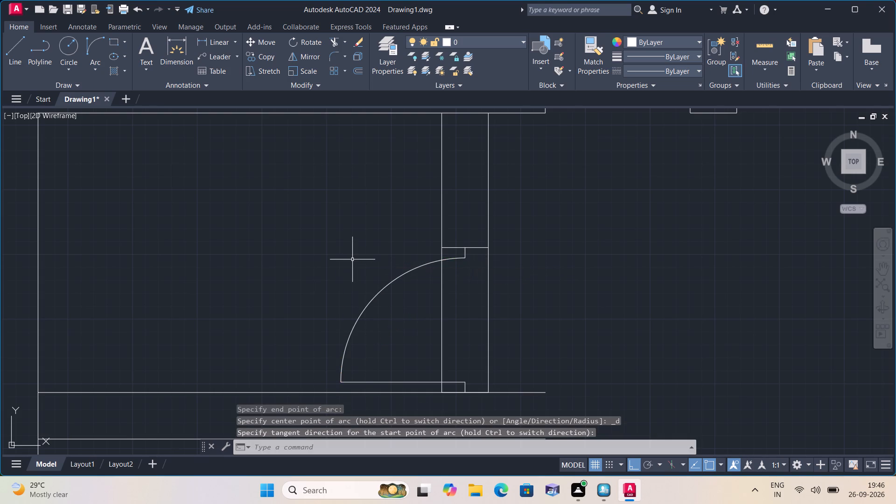
# Trim both wall faces out of the 2' door opening, including the short leftovers beside the upper and lower jamb stubs.
pyautogui.write('tr')
pyautogui.write('im')
pyautogui.press('space')
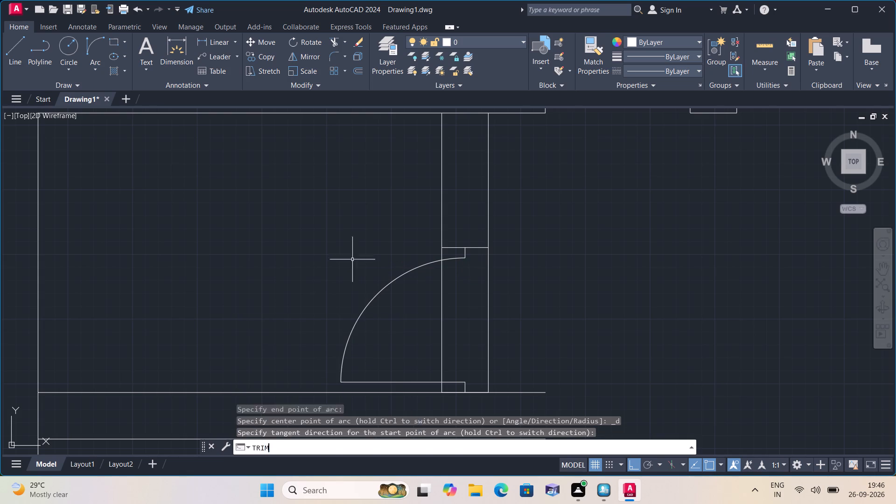
pyautogui.click(425, 292)
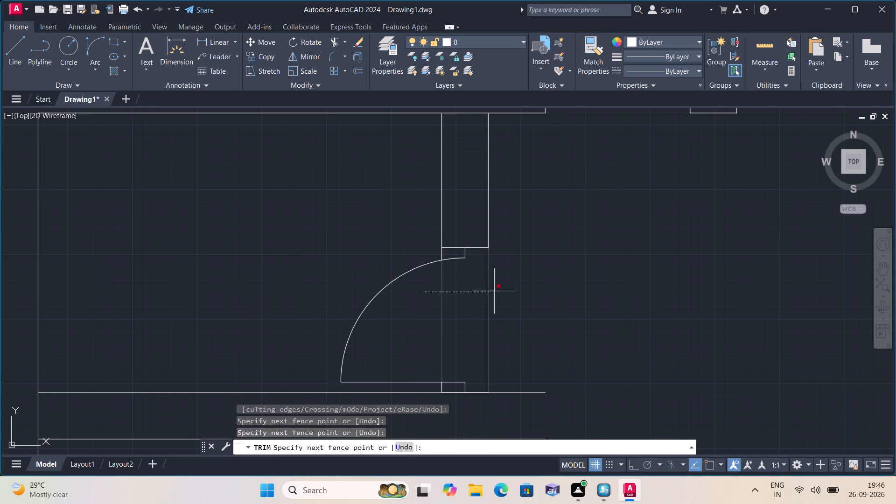
pyautogui.click(525, 291)
pyautogui.scroll(1, 439, 256)
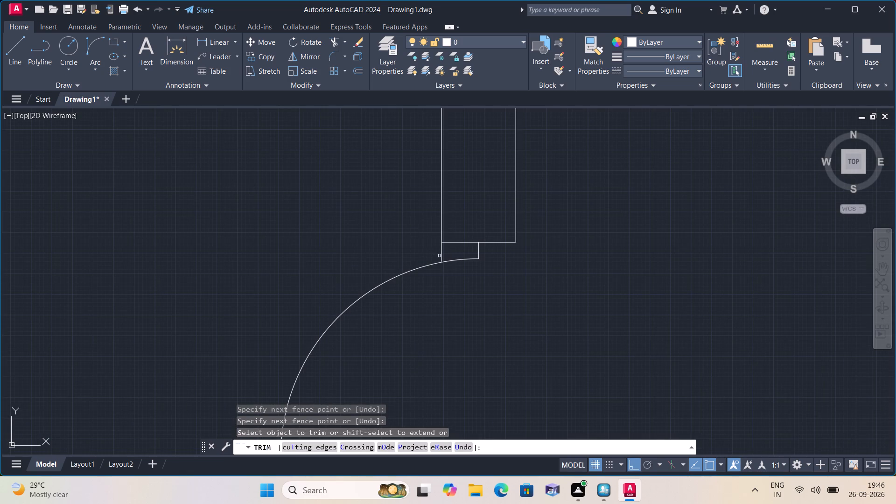
pyautogui.click(440, 253)
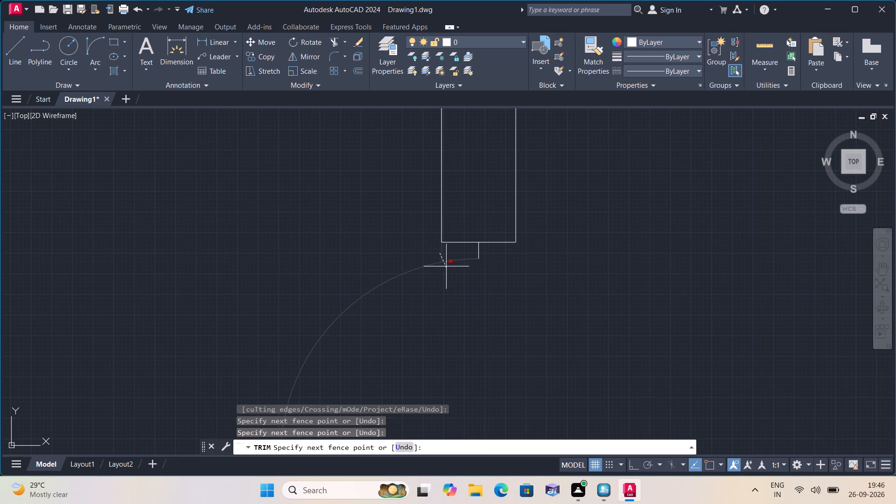
pyautogui.click(446, 255)
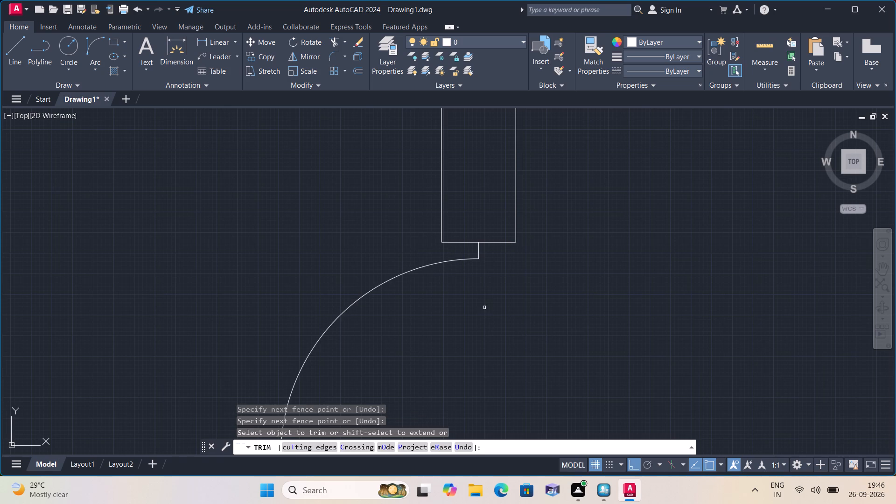
pyautogui.moveTo(490, 328); pyautogui.dragTo(486, 283, button='middle')
pyautogui.scroll(-1, 490, 328)
pyautogui.moveTo(481, 301); pyautogui.dragTo(482, 258, button='middle')
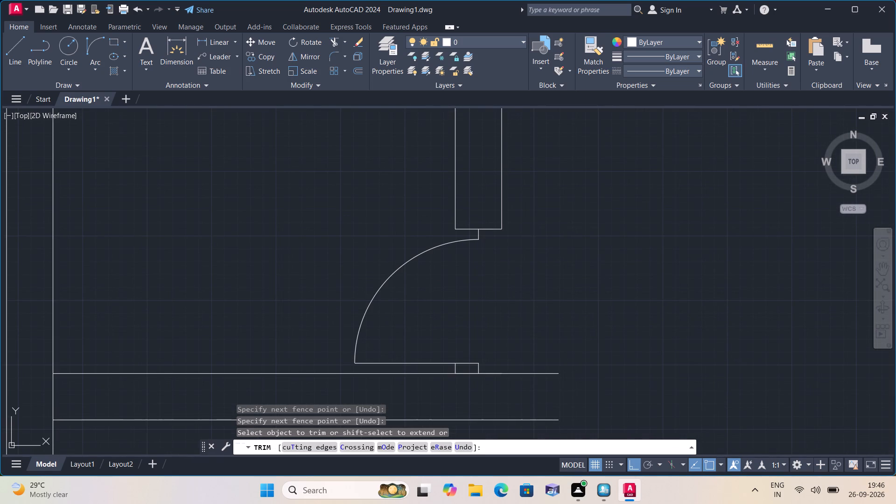
pyautogui.moveTo(482, 258); pyautogui.dragTo(483, 248, button='middle')
pyautogui.scroll(1, 469, 302)
pyautogui.click(447, 321)
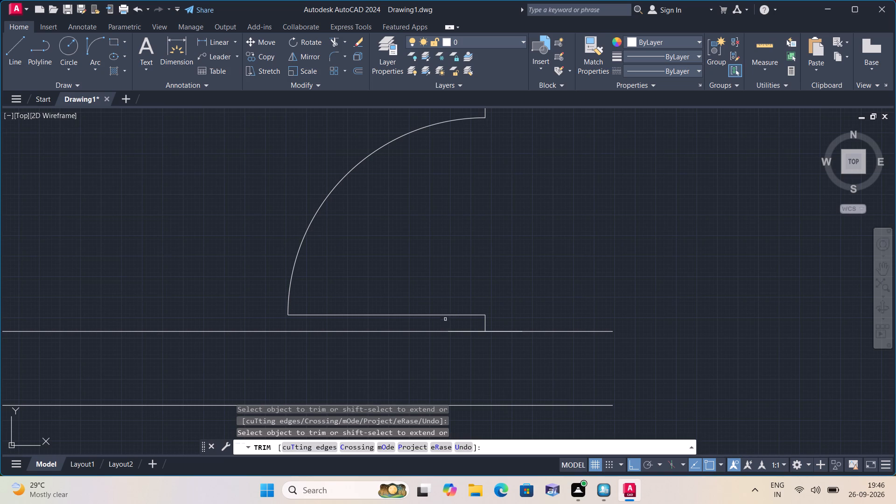
# Trim the small room's wall junctions open, where the short door wall meets the upper wall and the lower wall meets the long left wall.
pyautogui.scroll(-3, 447, 308)
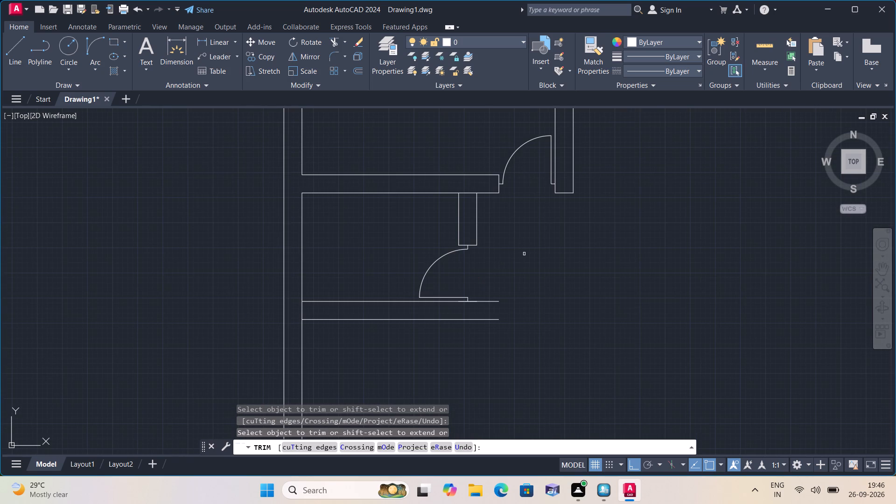
pyautogui.click(468, 193)
pyautogui.scroll(-2, 468, 193)
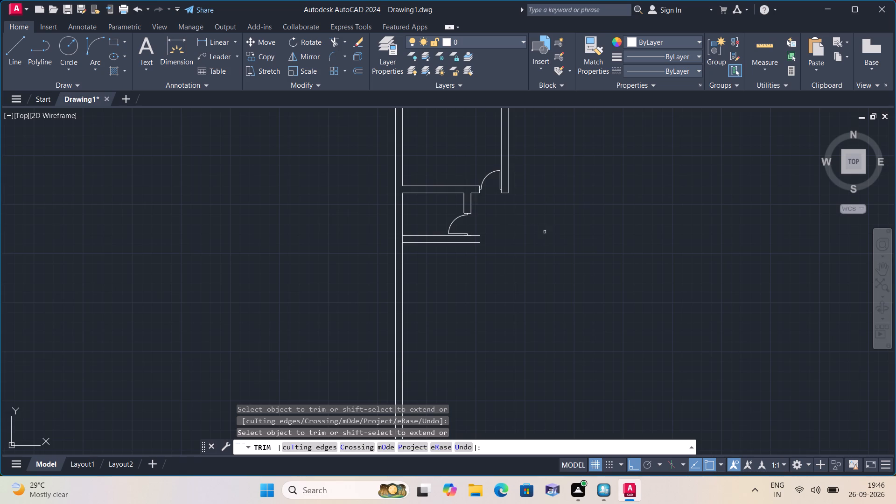
pyautogui.scroll(-1, 584, 251)
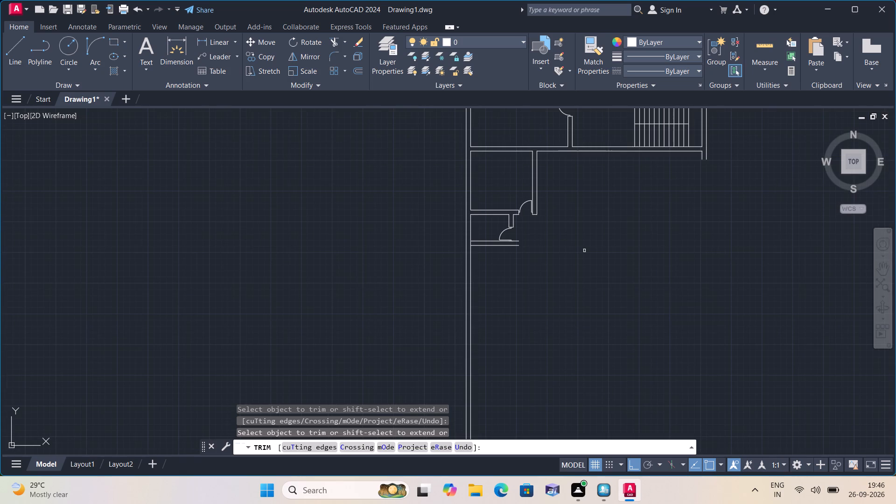
pyautogui.scroll(2, 427, 239)
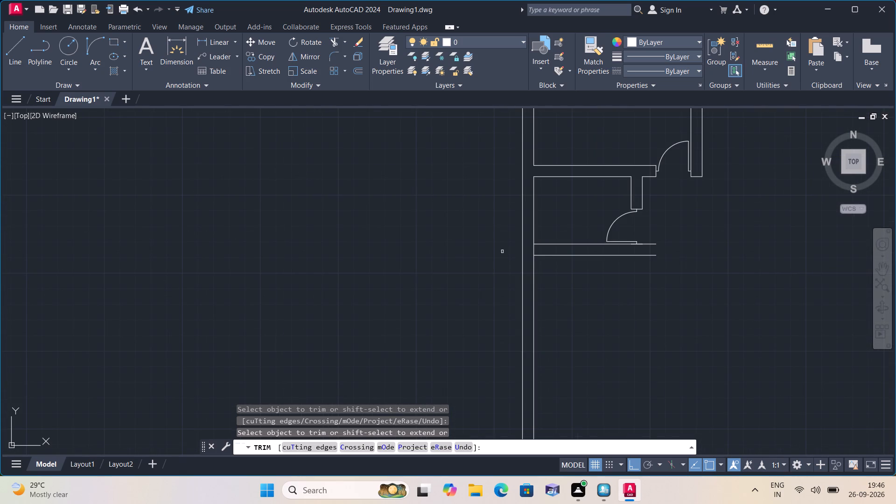
pyautogui.click(533, 250)
pyautogui.scroll(-1, 533, 250)
pyautogui.scroll(-1, 665, 269)
pyautogui.moveTo(665, 269); pyautogui.dragTo(657, 287, button='middle')
pyautogui.scroll(3, 616, 298)
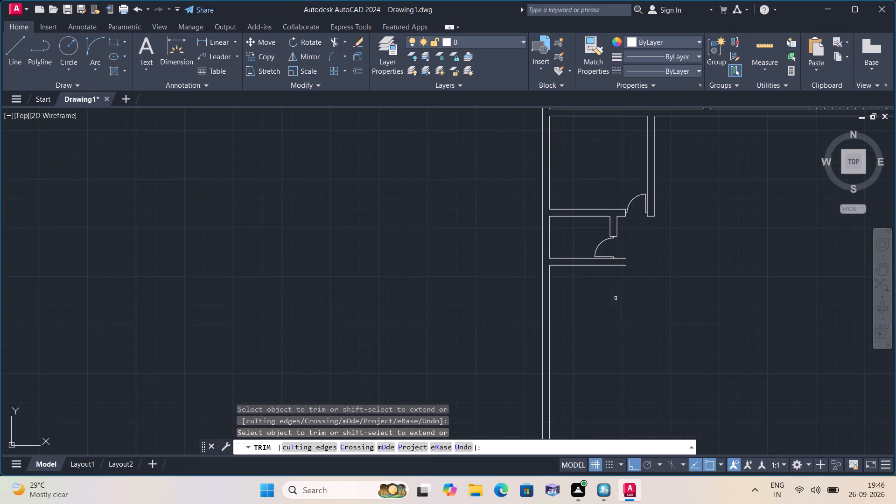
pyautogui.moveTo(602, 292); pyautogui.dragTo(551, 248, button='middle')
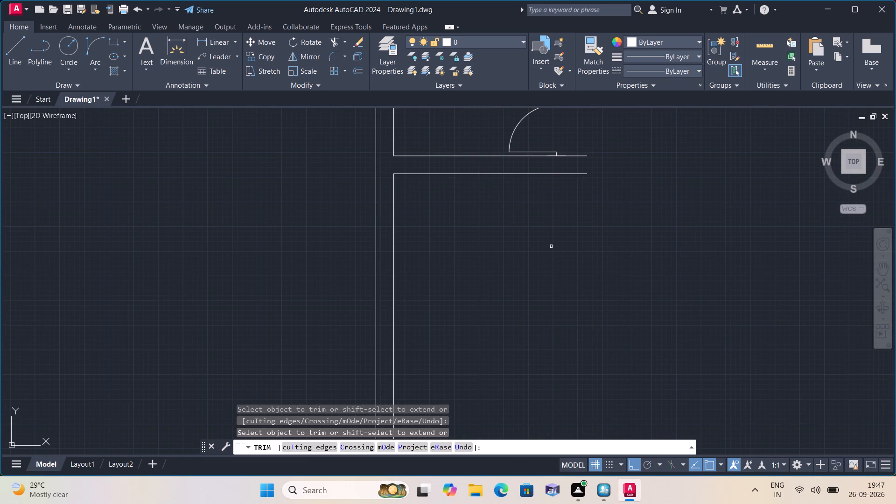
pyautogui.press('space')
# Offset the lower face of the small room's bottom wall 10' downward.
pyautogui.write('offse')
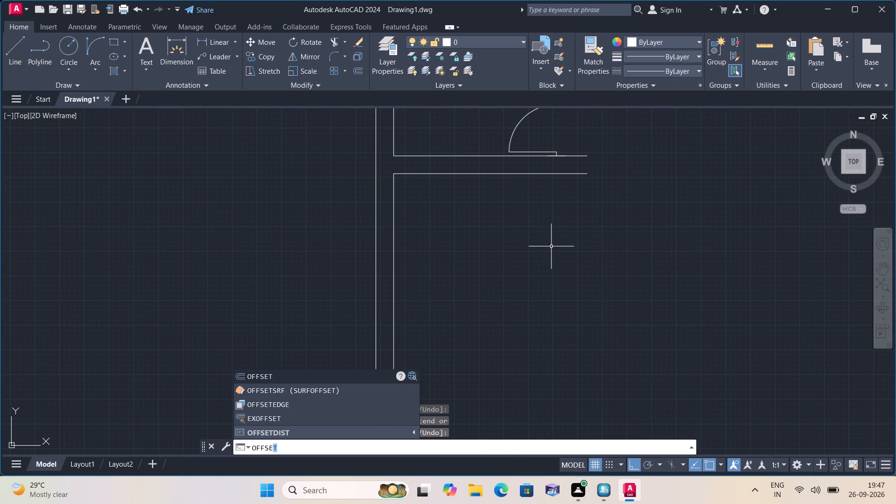
pyautogui.press('space')
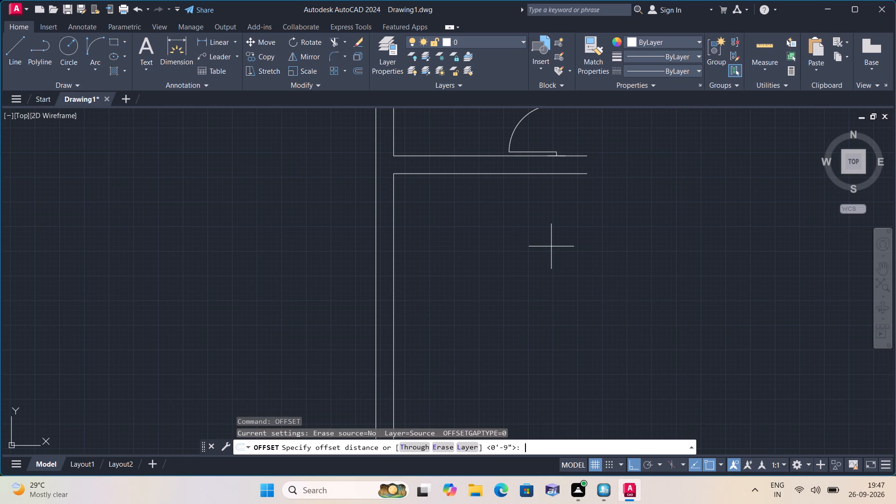
pyautogui.scroll(-1, 551, 246)
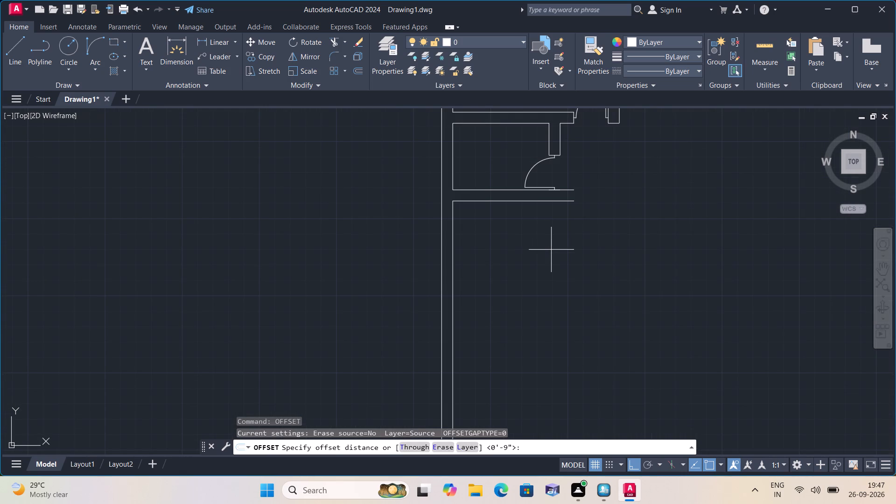
pyautogui.scroll(1, 556, 262)
pyautogui.scroll(-1, 556, 262)
pyautogui.scroll(1, 556, 262)
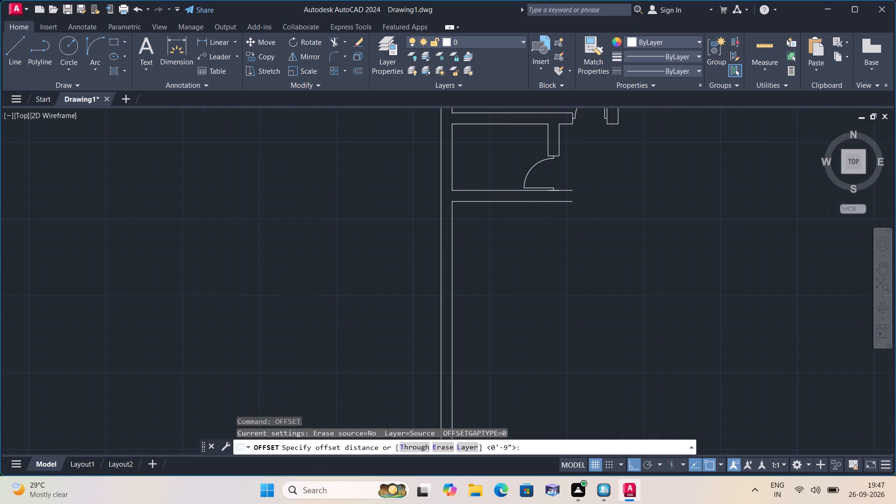
pyautogui.write("10'")
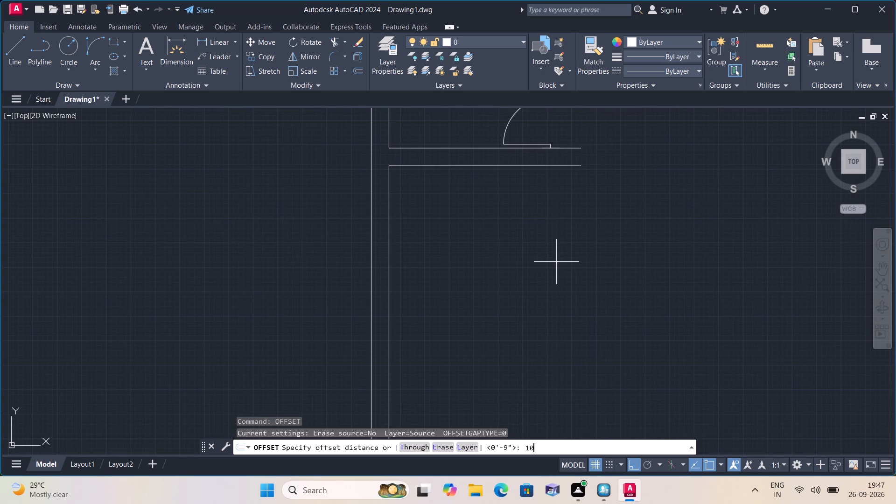
pyautogui.press('space')
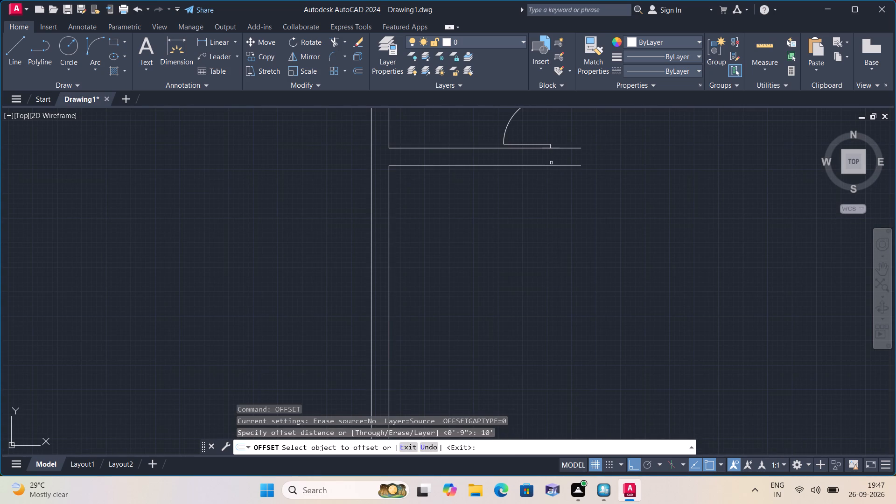
pyautogui.click(552, 165)
pyautogui.click(548, 221)
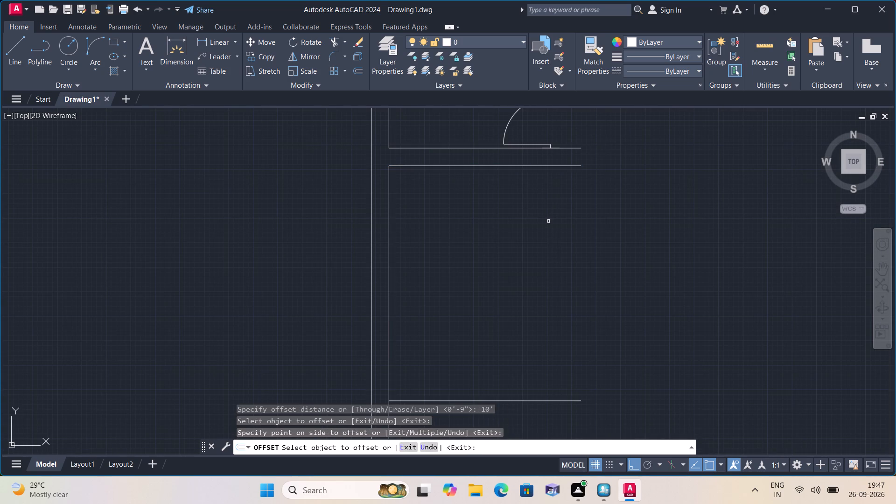
pyautogui.press('space')
# Offset the new horizontal line 9" downward to give the wall its thickness.
pyautogui.press('space')
pyautogui.write('9"')
pyautogui.press('space')
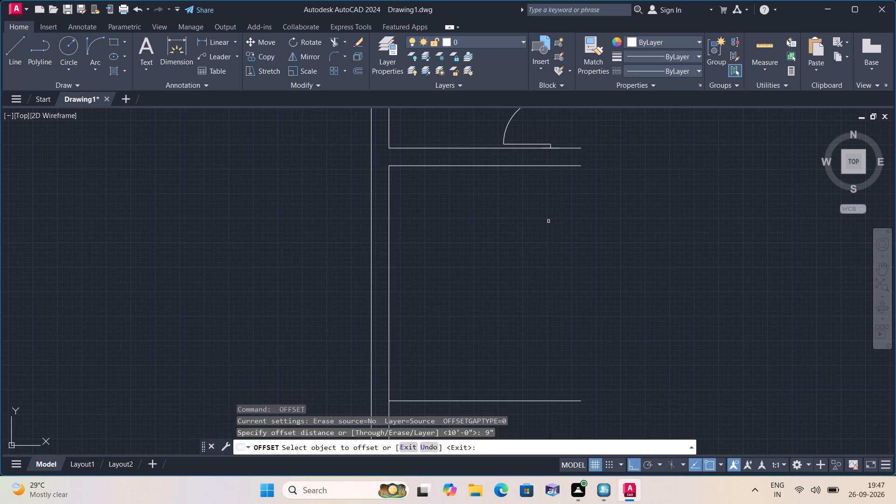
pyautogui.moveTo(533, 345); pyautogui.dragTo(514, 257, button='middle')
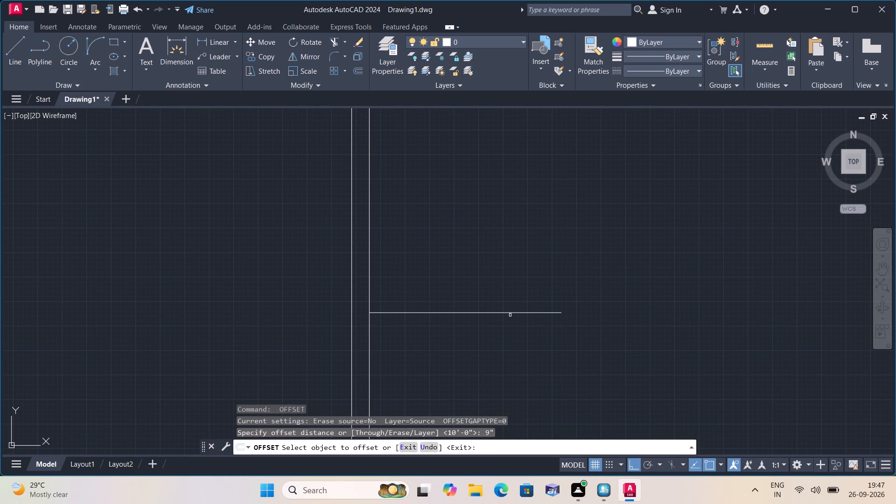
pyautogui.click(510, 315)
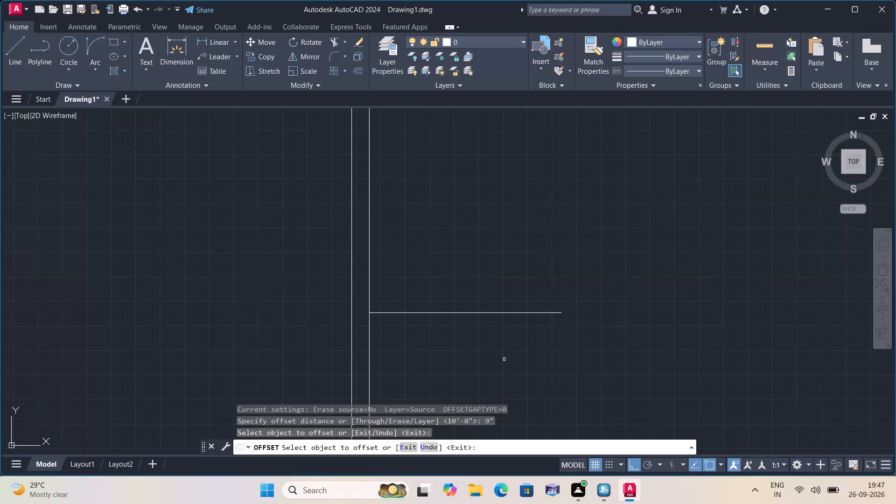
pyautogui.click(515, 314)
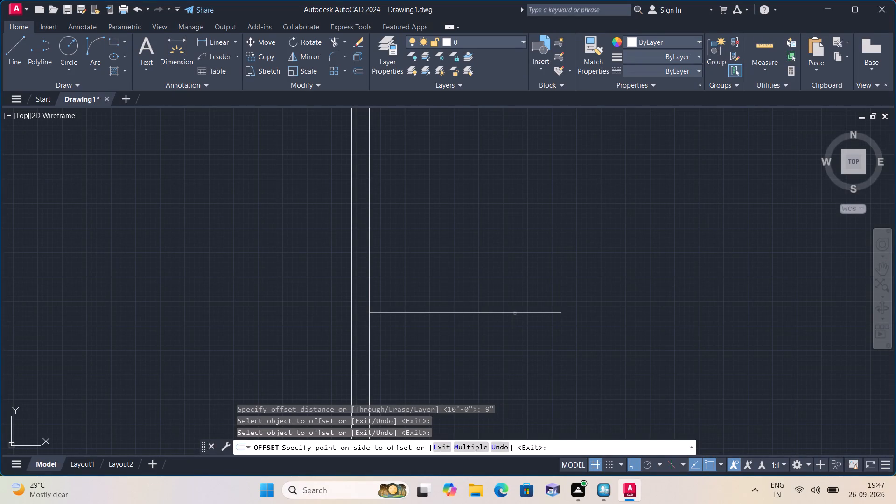
pyautogui.click(509, 351)
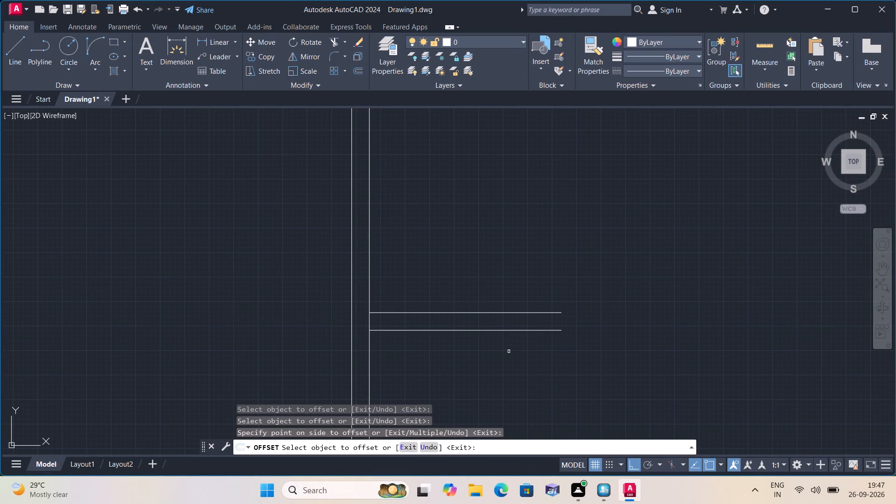
pyautogui.press('space')
# Offset the long left wall's inner face 10'6" to the right, below the small room.
pyautogui.press('space')
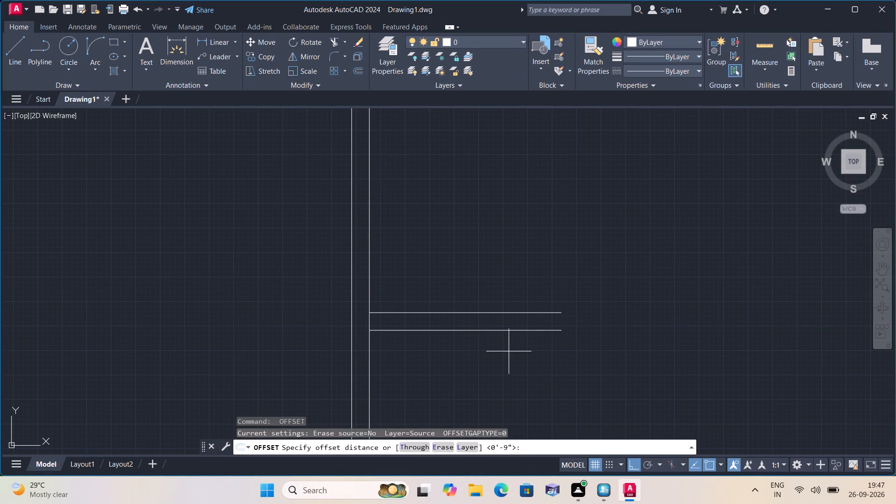
pyautogui.write('10\'6"')
pyautogui.press('space')
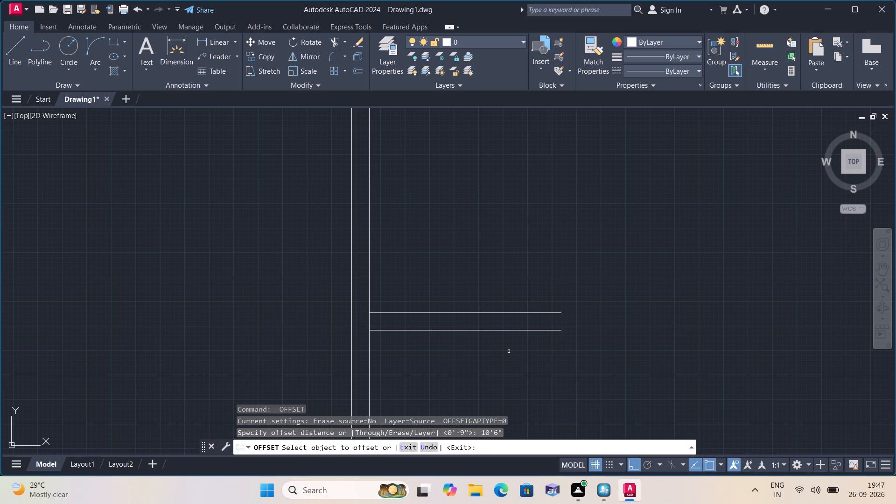
pyautogui.scroll(-2, 547, 320)
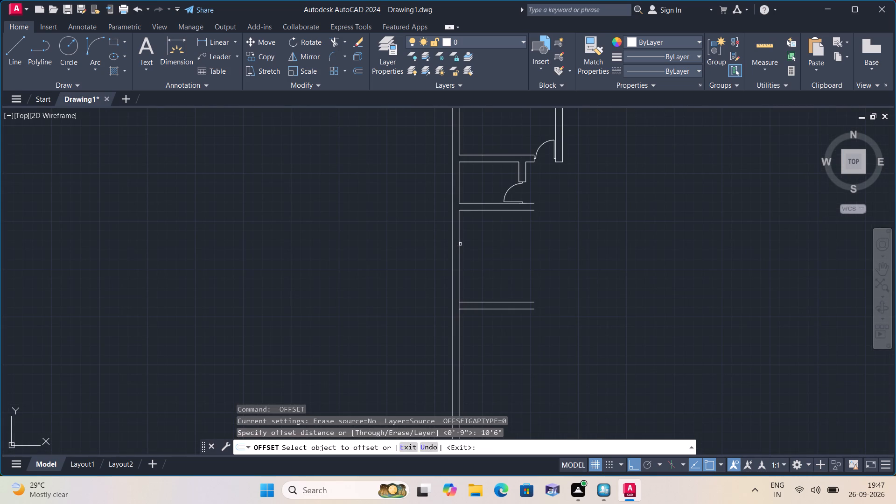
pyautogui.click(459, 243)
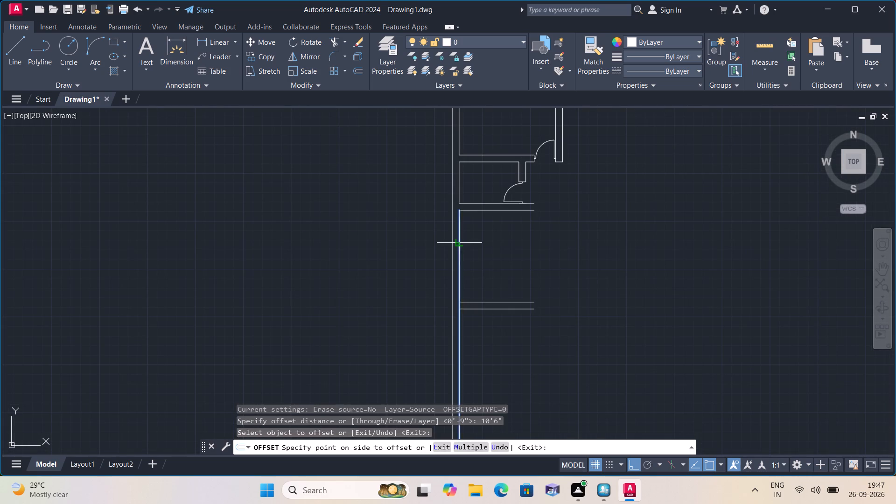
pyautogui.click(514, 245)
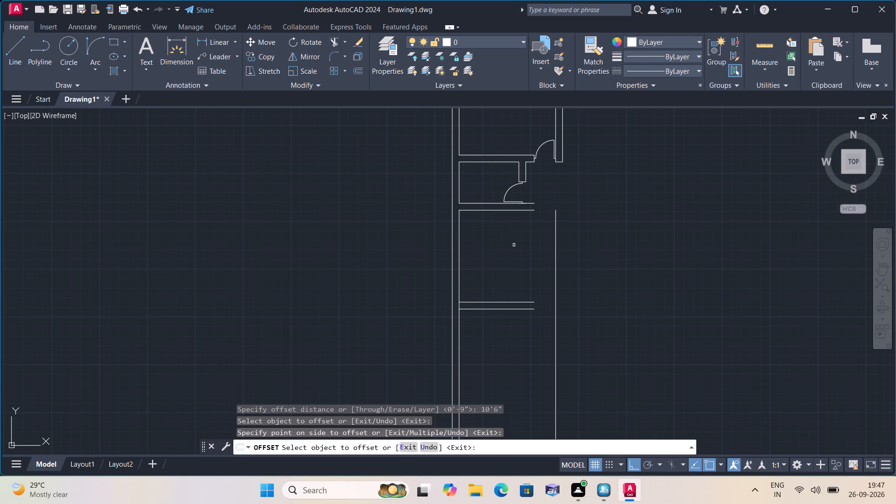
pyautogui.press('space')
# Offset the new vertical line 9" outward to the right to give the room's right wall its thickness.
pyautogui.press('space')
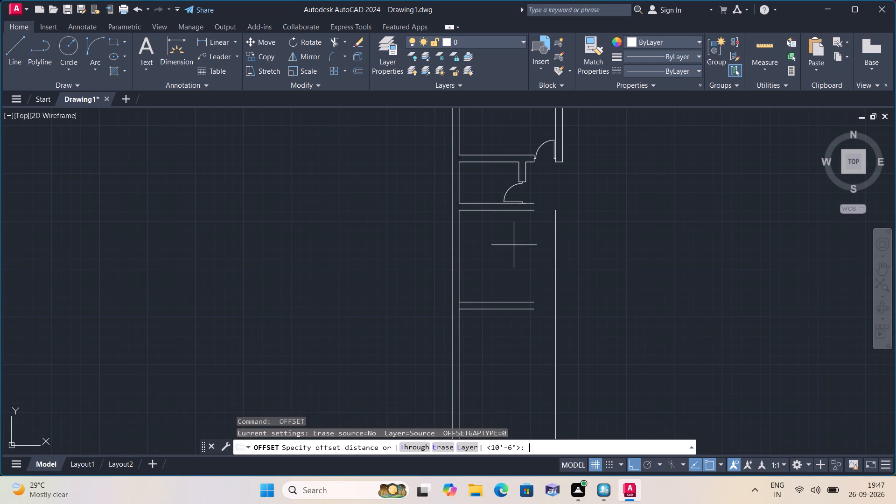
pyautogui.write('9"')
pyautogui.press('space')
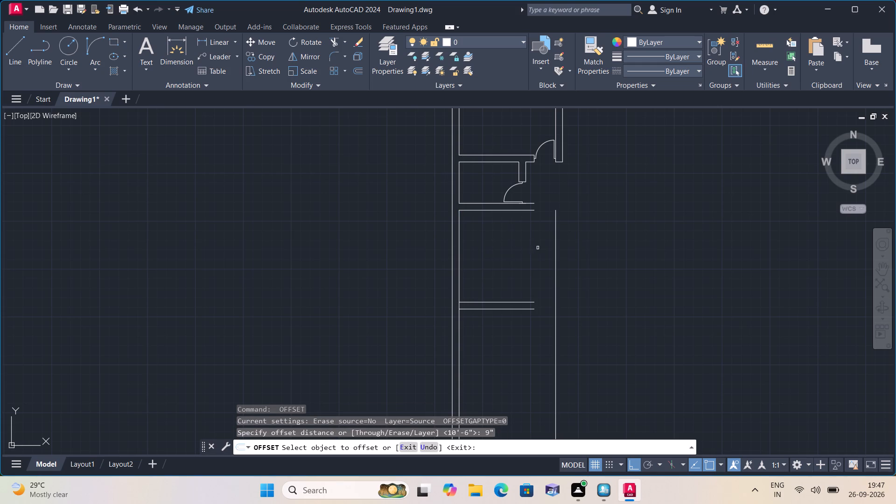
pyautogui.click(555, 249)
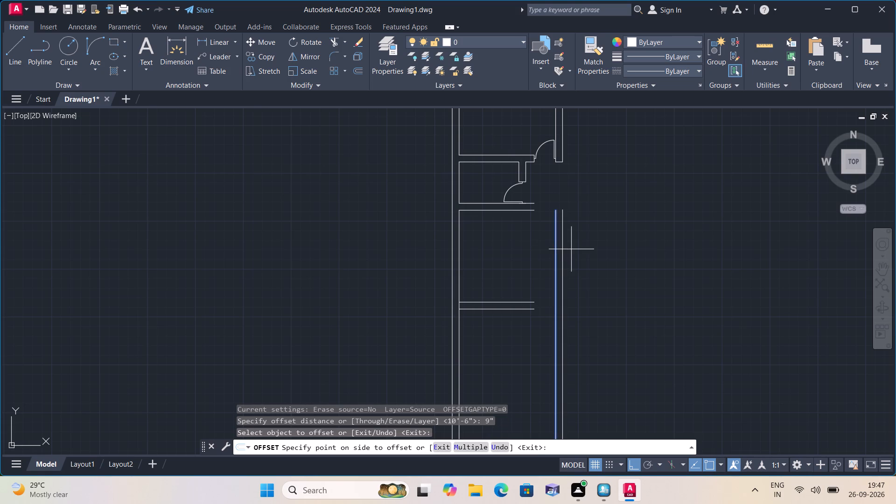
pyautogui.click(571, 249)
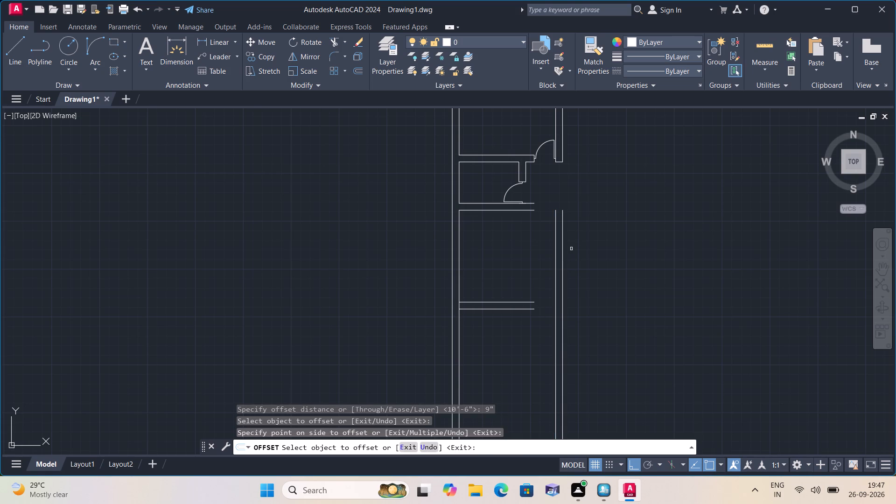
pyautogui.press('space')
# Extend both faces of the new room's bottom wall to the outer face of its right wall.
pyautogui.write('ext')
pyautogui.press('e')
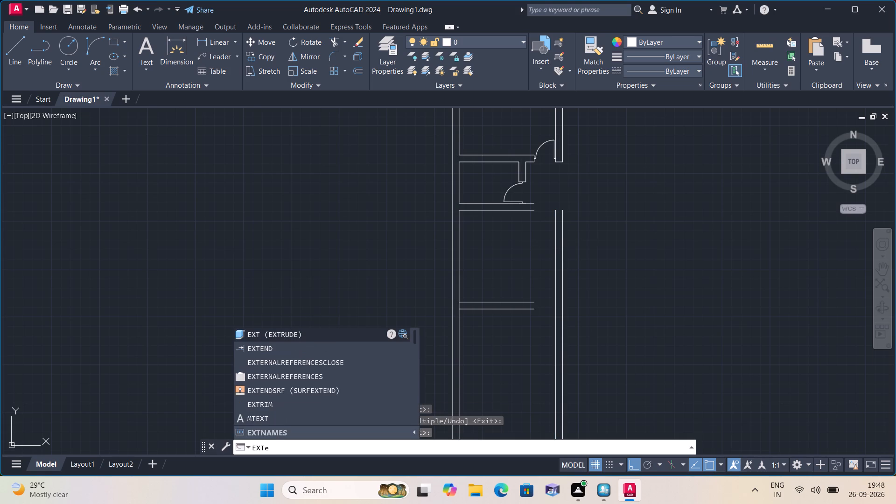
pyautogui.press('space')
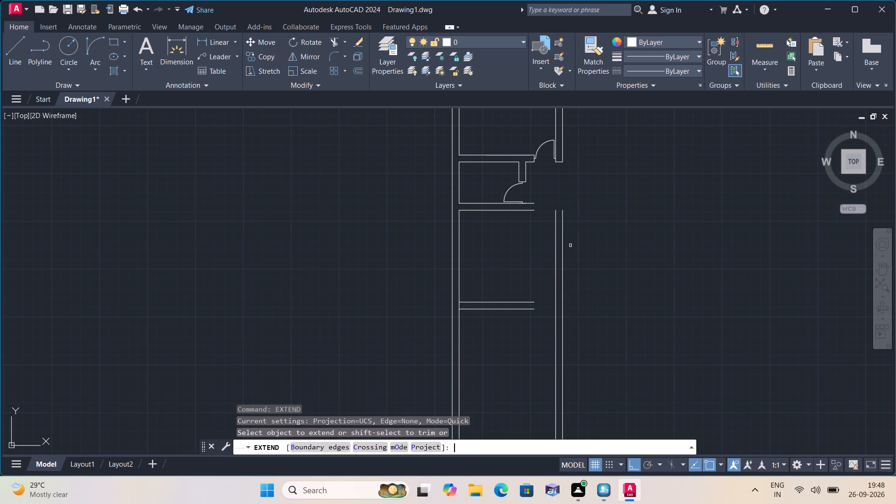
pyautogui.click(527, 268)
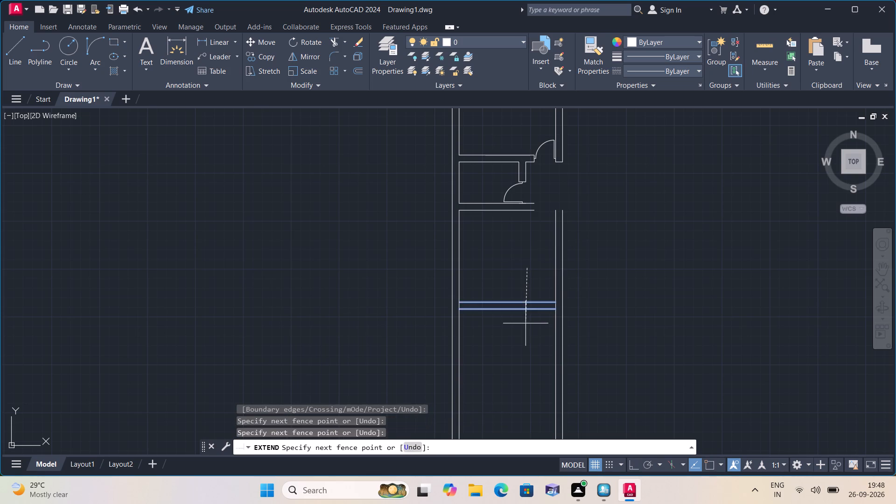
pyautogui.click(523, 344)
pyautogui.click(525, 281)
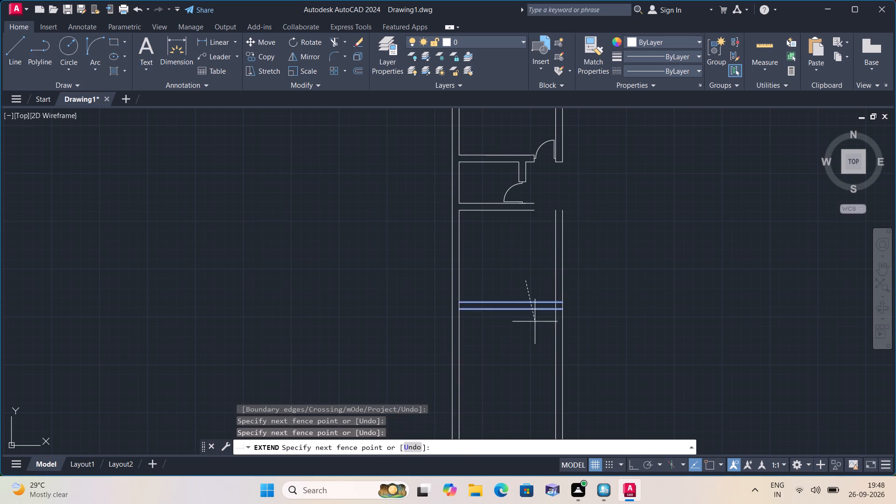
pyautogui.click(534, 328)
# Extend the lower face of the new room's top wall to the inner face of its right wall.
pyautogui.scroll(2, 526, 213)
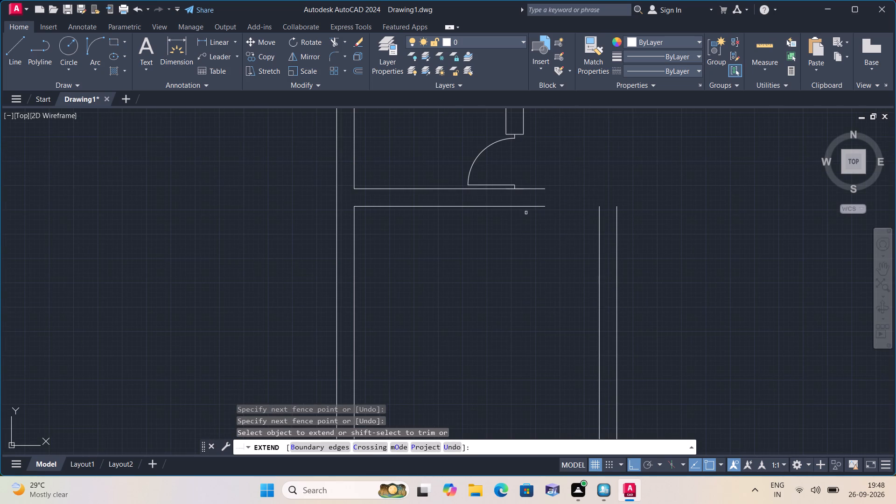
pyautogui.click(533, 179)
pyautogui.click(537, 221)
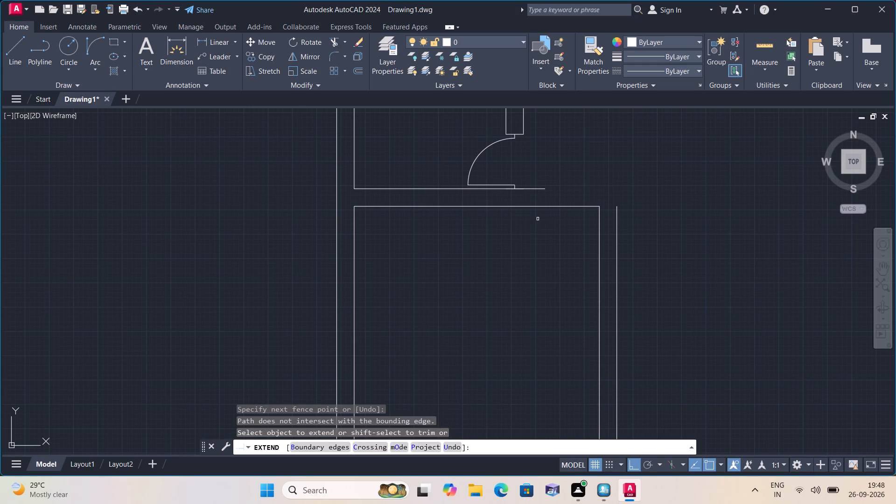
pyautogui.click(543, 187)
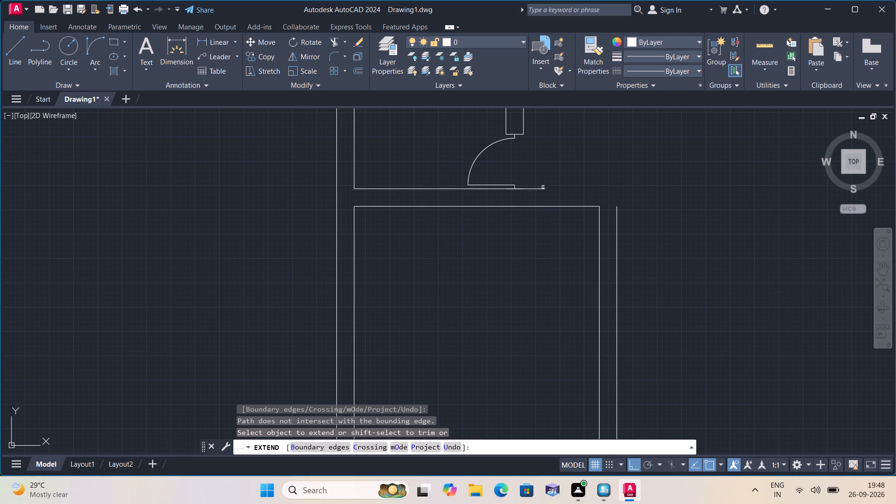
pyautogui.press('space')
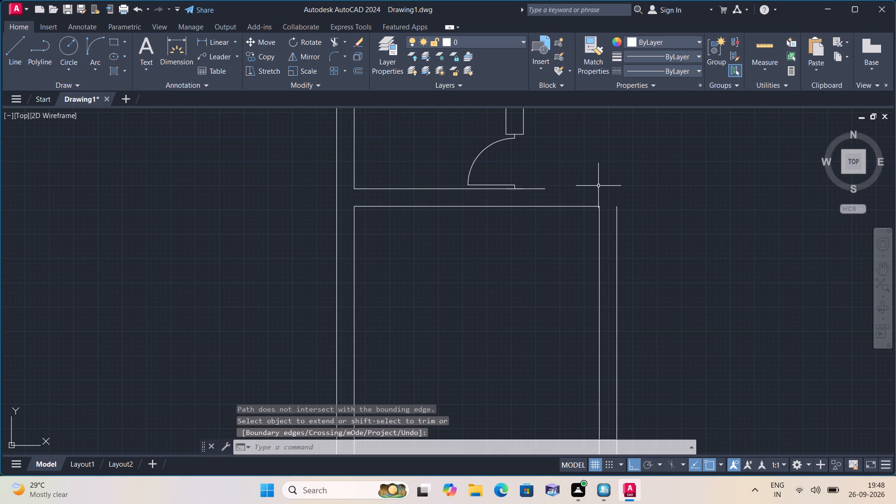
# Draw lines closing the new room's upper right outer corner, joining the right wall's outer face to the top wall's upper face.
pyautogui.write('l')
pyautogui.press('space')
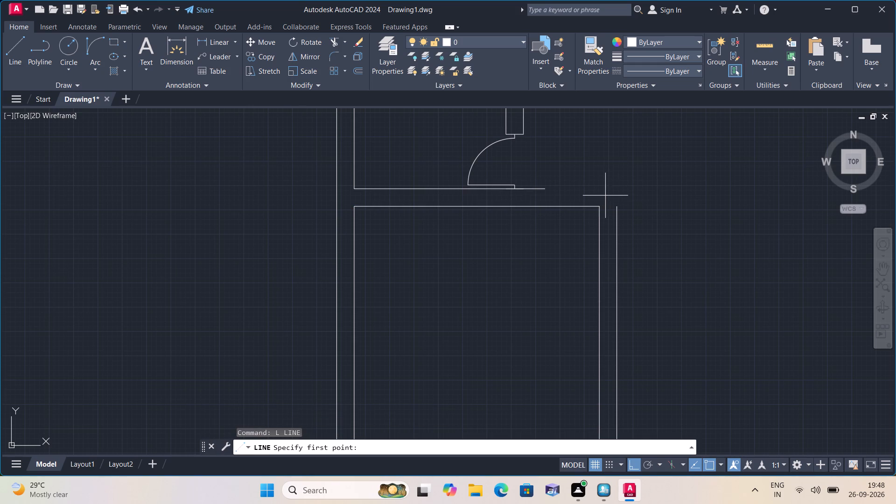
pyautogui.click(615, 208)
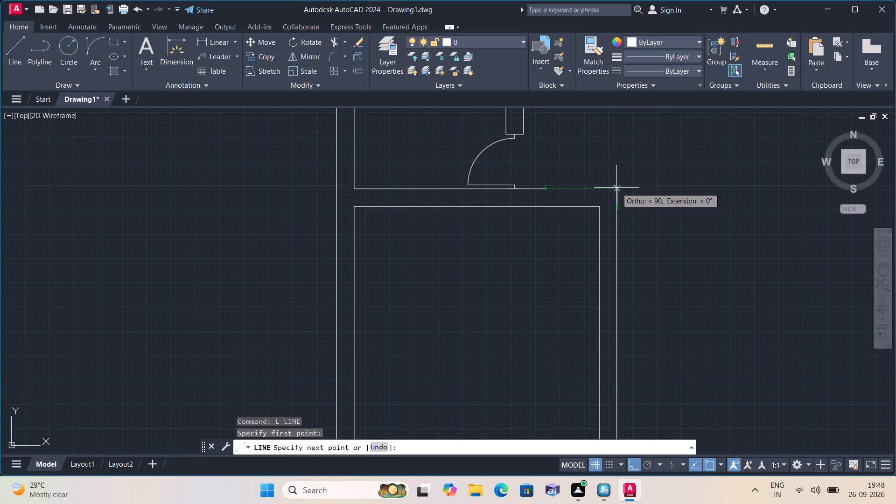
pyautogui.click(616, 187)
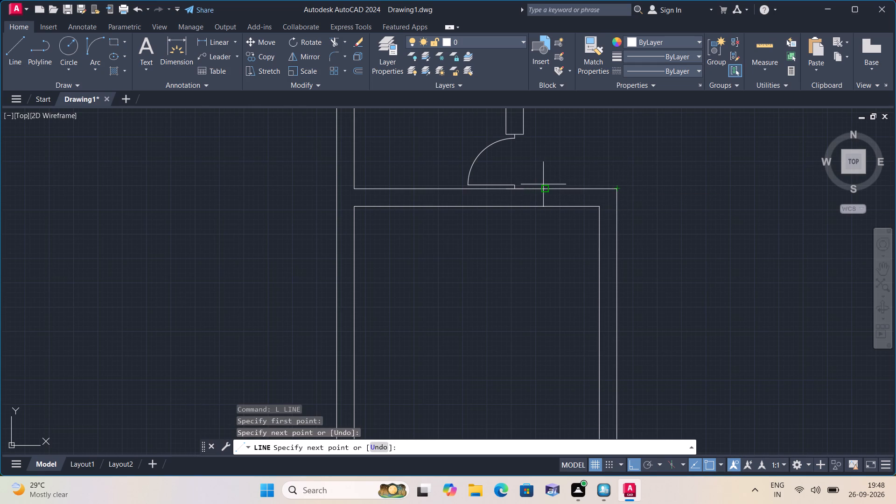
pyautogui.click(546, 188)
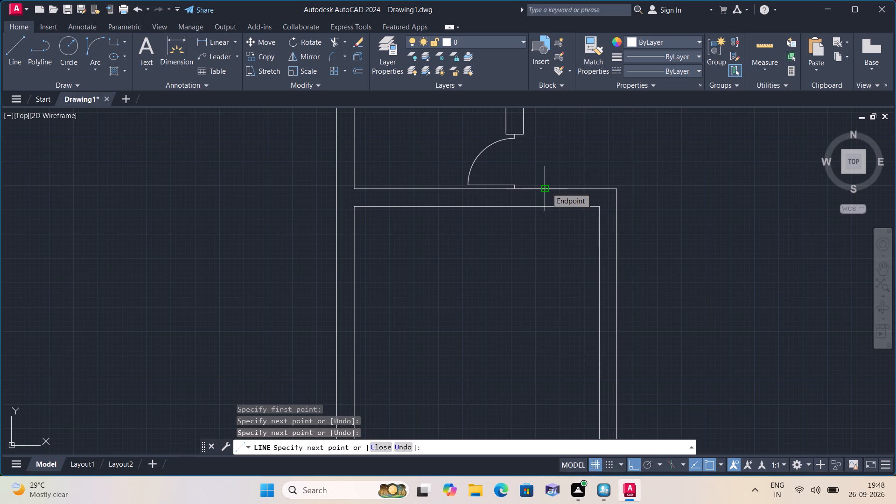
pyautogui.press('space')
# Draw a line across the right wall's thickness from the room's upper right inner corner to the outer face.
pyautogui.scroll(1, 546, 188)
pyautogui.scroll(-1, 546, 188)
pyautogui.scroll(-1, 539, 229)
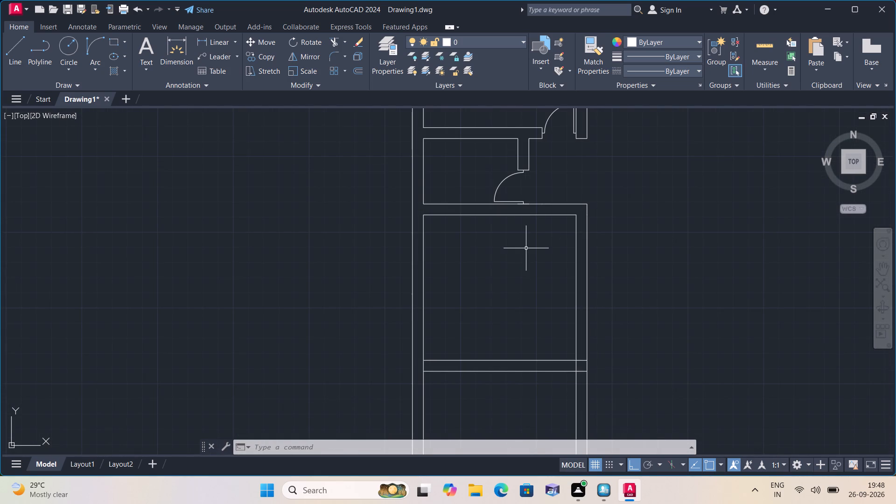
pyautogui.scroll(1, 533, 249)
pyautogui.moveTo(533, 249); pyautogui.dragTo(539, 327, button='middle')
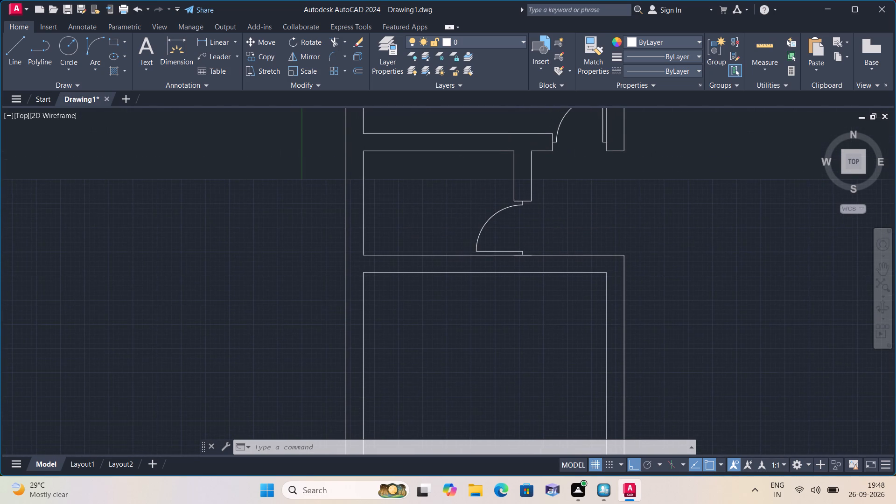
pyautogui.scroll(-2, 539, 327)
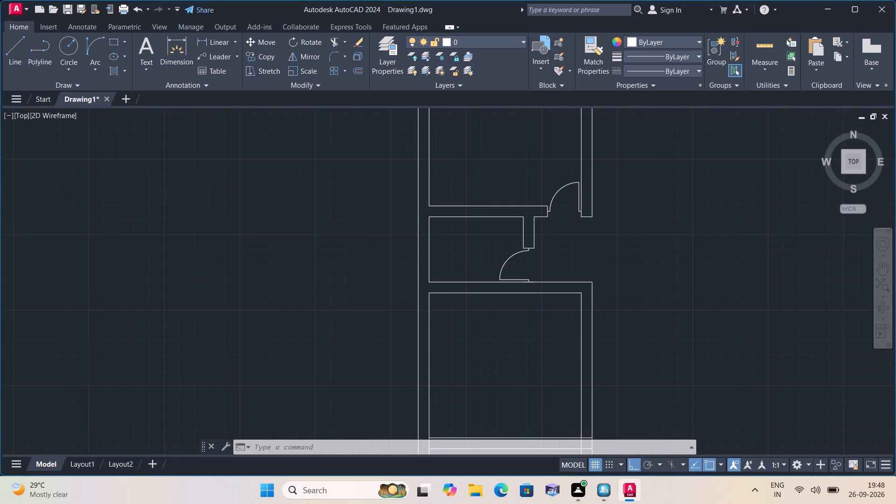
pyautogui.press('l')
pyautogui.press('space')
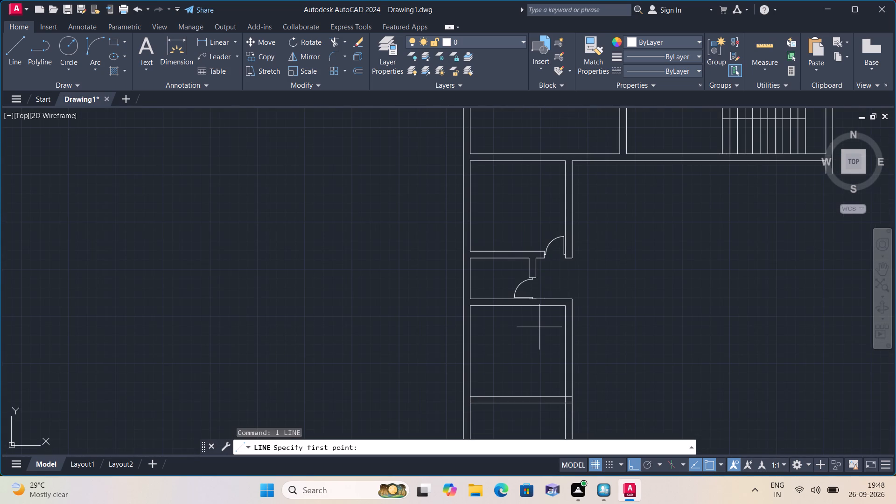
pyautogui.scroll(2, 564, 287)
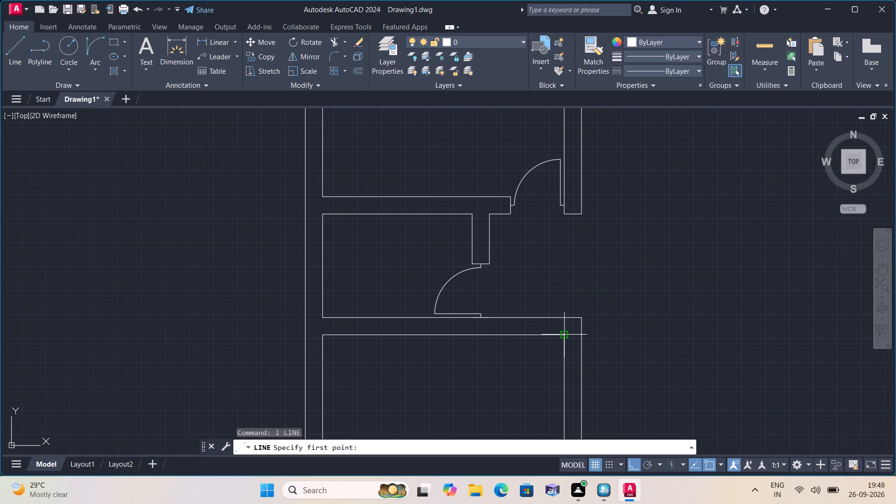
pyautogui.click(567, 333)
pyautogui.click(581, 336)
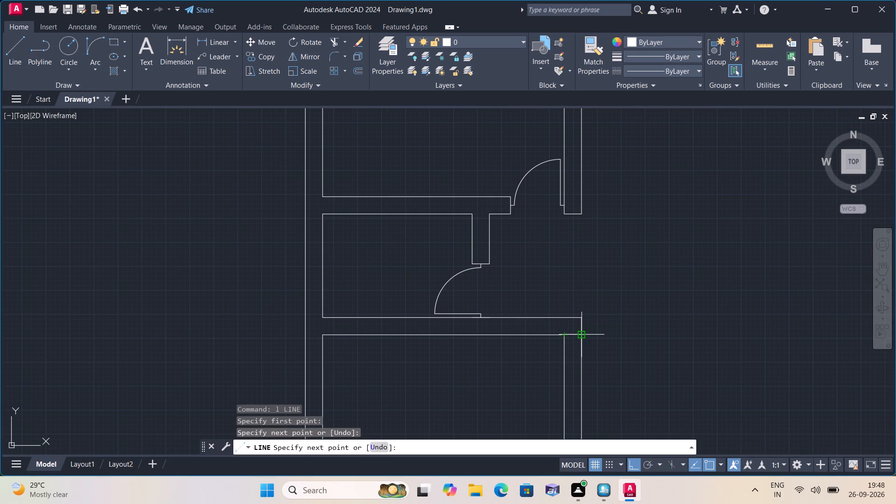
pyautogui.press('space')
# Draw door-opening lines from the cross line's midpoint: 2", 2' and 2" downward in the right wall, finishing across to its outer face.
pyautogui.press('space')
pyautogui.scroll(1, 581, 338)
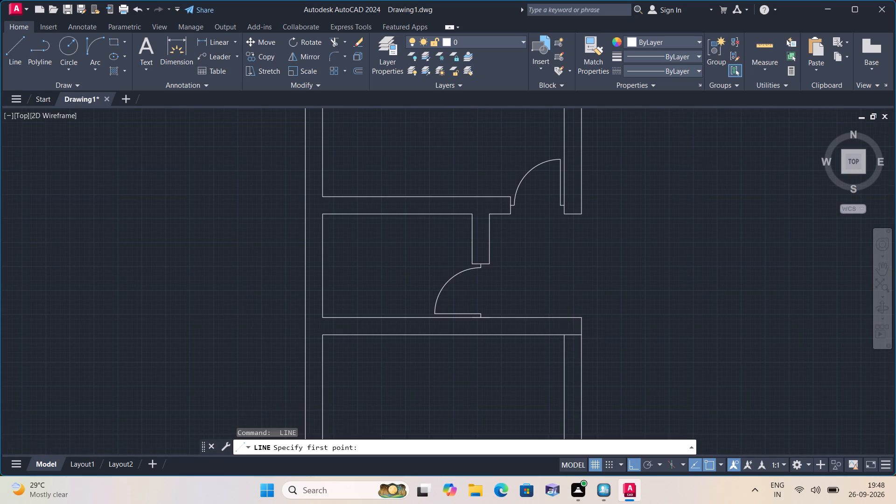
pyautogui.click(566, 335)
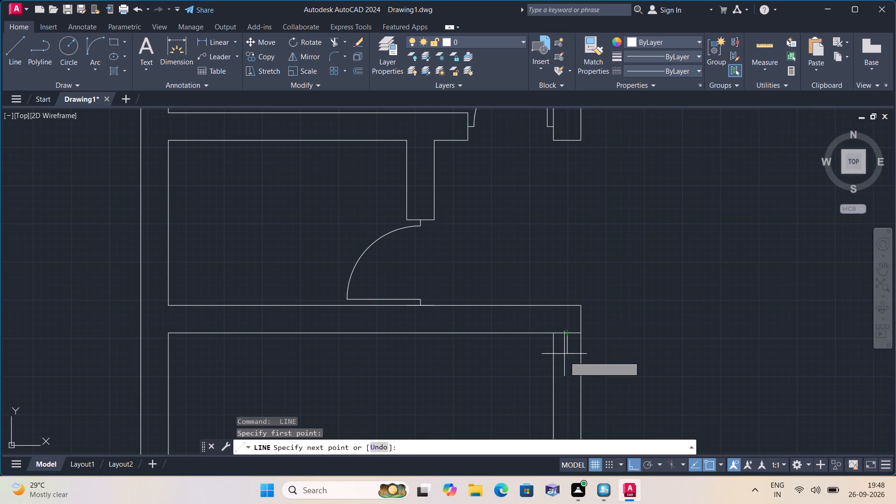
pyautogui.write('2"')
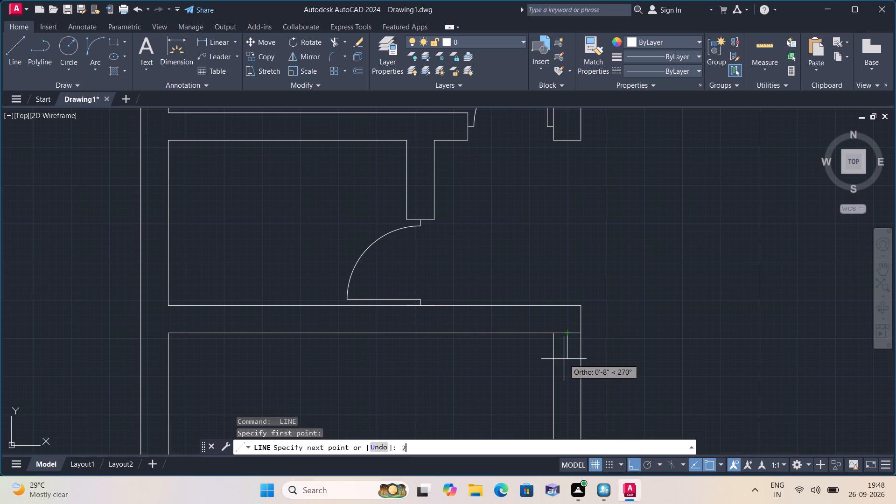
pyautogui.press('space')
pyautogui.write("2'")
pyautogui.press('space')
pyautogui.moveTo(563, 402); pyautogui.dragTo(558, 367, button='middle')
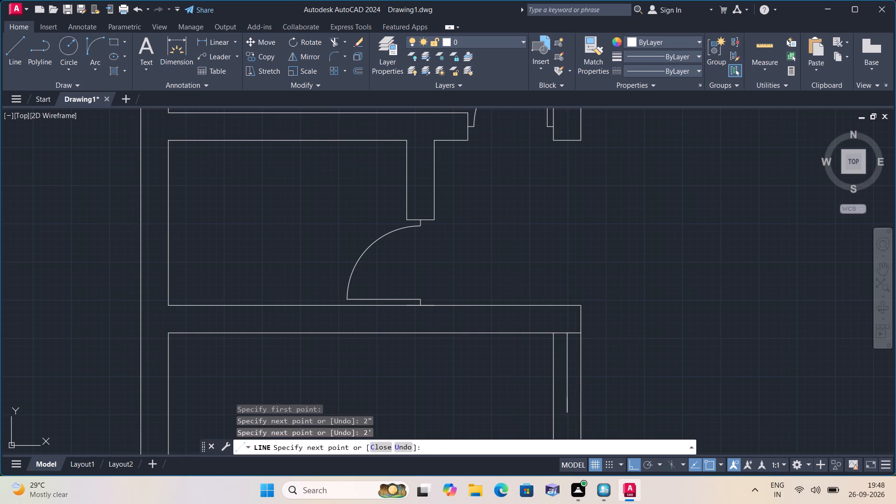
pyautogui.moveTo(558, 367); pyautogui.dragTo(569, 293, button='middle')
pyautogui.scroll(-1, 567, 304)
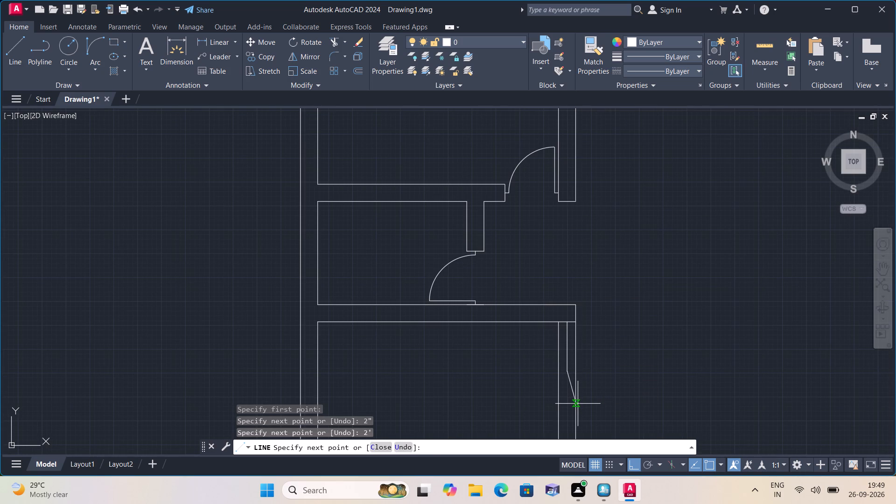
pyautogui.press('2')
pyautogui.hotkey('shift', '"')
pyautogui.press('space')
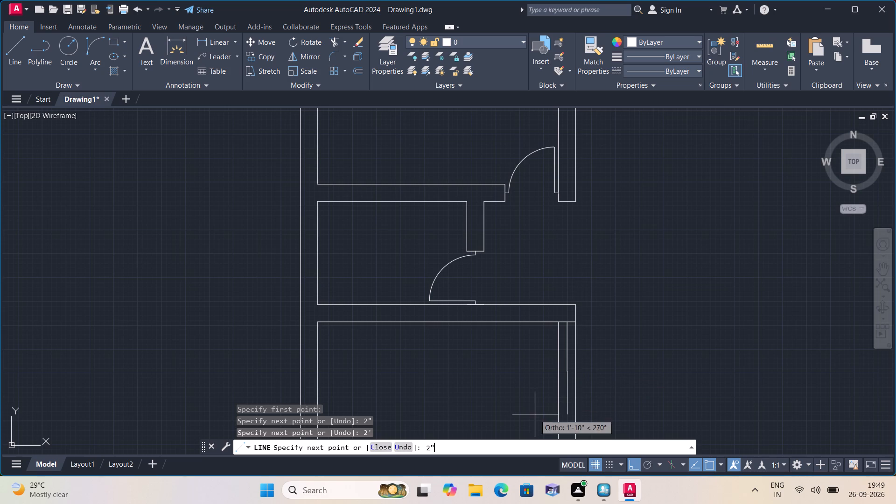
pyautogui.scroll(1, 576, 375)
pyautogui.click(576, 375)
pyautogui.press('space')
pyautogui.press('space')
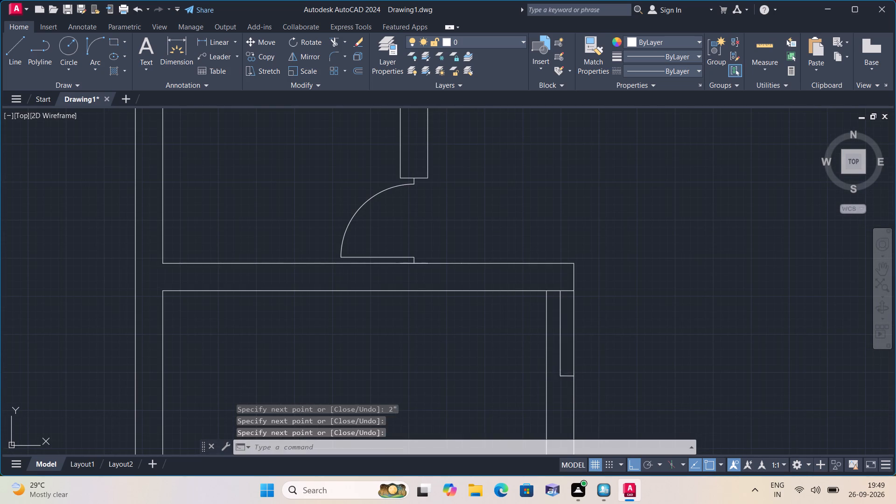
# Draw a line from the door opening's lower midpoint across to the right wall's inner face, completing the lower jamb.
pyautogui.click(561, 377)
pyautogui.click(550, 378)
pyautogui.press('space')
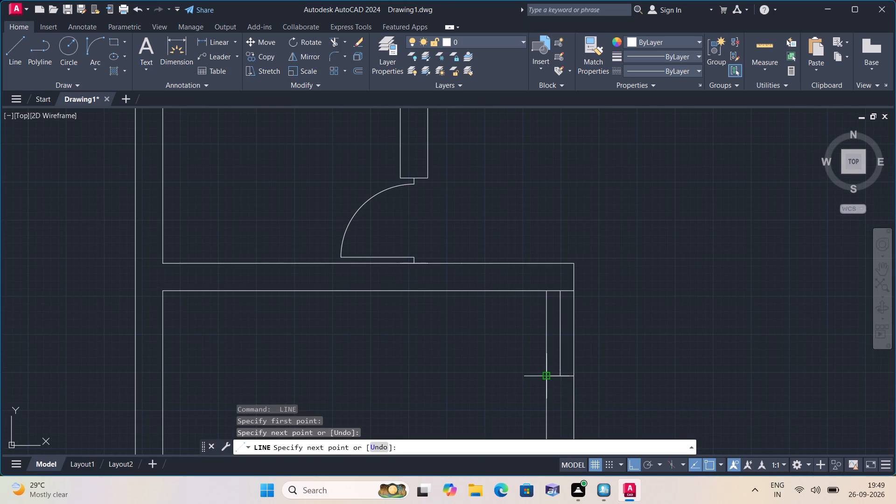
# Delete the 2' vertical line between the two 2" stubs in the right wall's door opening.
pyautogui.click(561, 355)
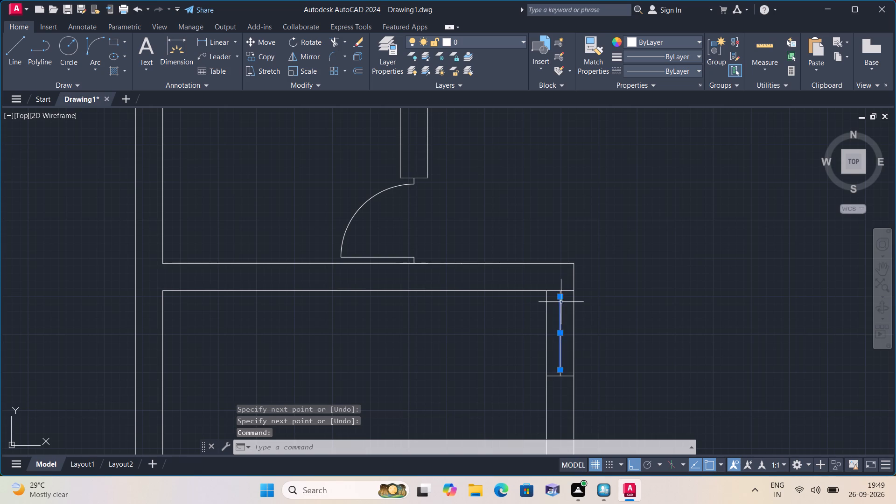
pyautogui.scroll(3, 561, 288)
pyautogui.scroll(-1, 567, 288)
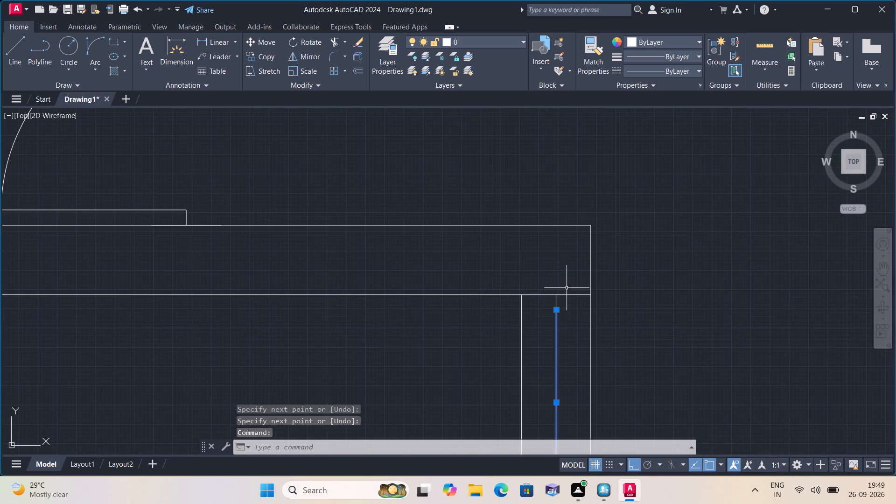
pyautogui.press('Delete')
# Draw a 2' horizontal door-leaf line from the end of the upper 2" stub into the room.
pyautogui.scroll(-1, 576, 291)
pyautogui.moveTo(585, 297); pyautogui.dragTo(609, 240, button='middle')
pyautogui.press('l')
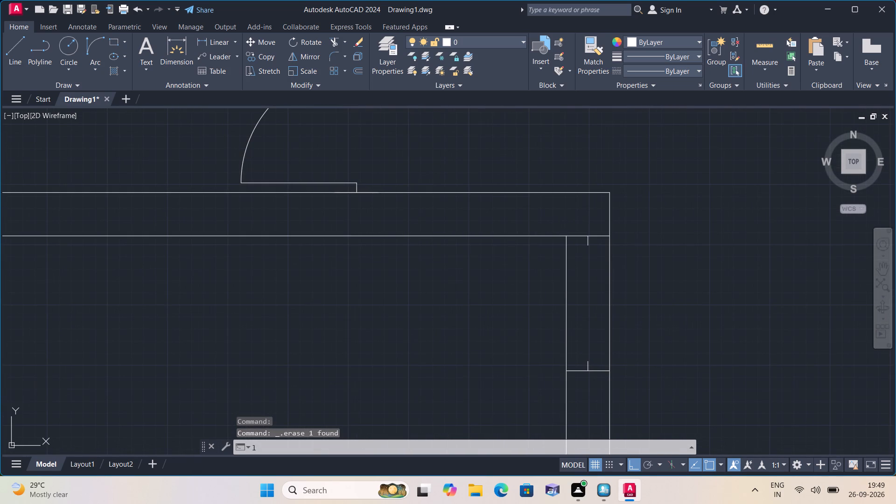
pyautogui.press('space')
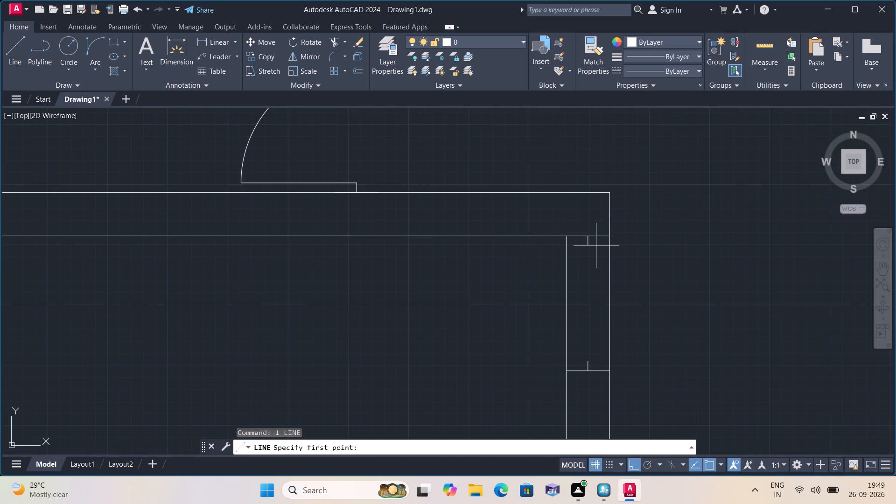
pyautogui.click(590, 247)
pyautogui.write("2'")
pyautogui.press('space')
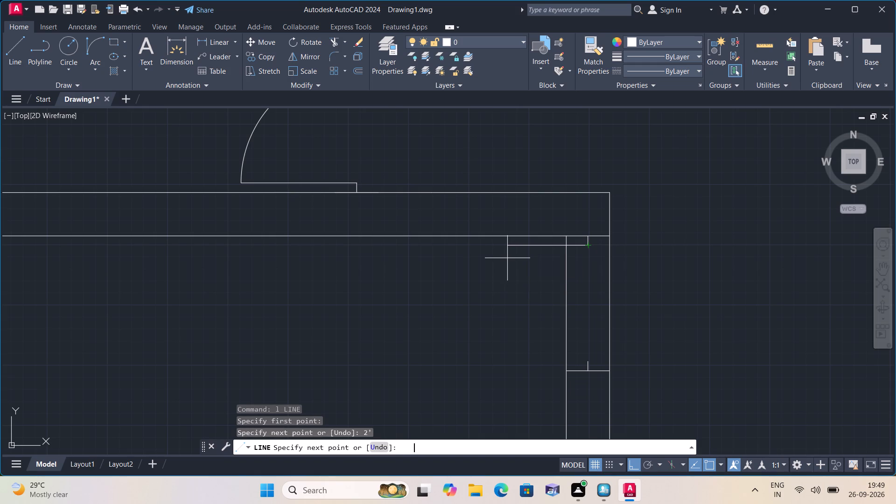
pyautogui.press('Escape')
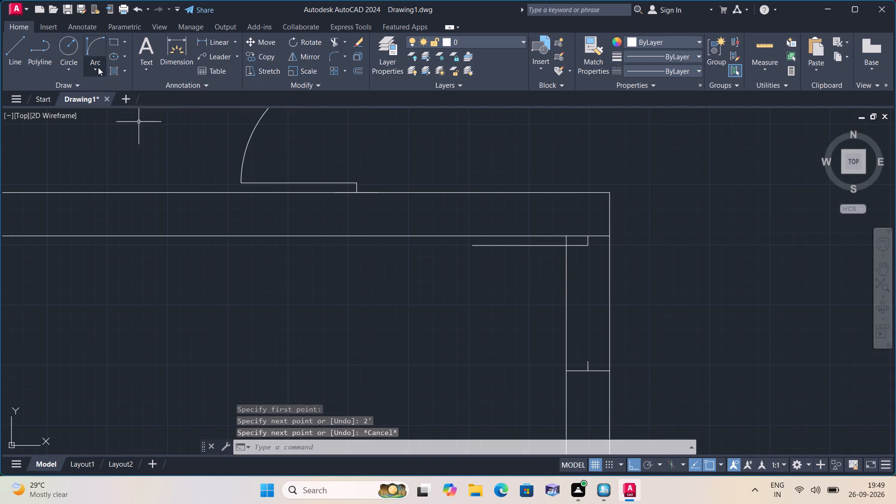
# Draw the door-swing arc by Start, End, Direction from the leaf's free end to the lower 2" stub, tangent downward.
pyautogui.click(98, 67)
pyautogui.click(125, 207)
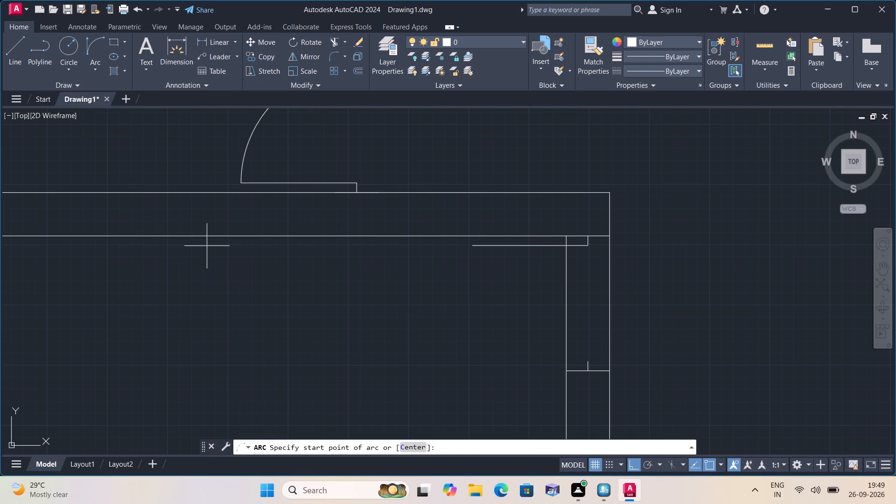
pyautogui.click(469, 247)
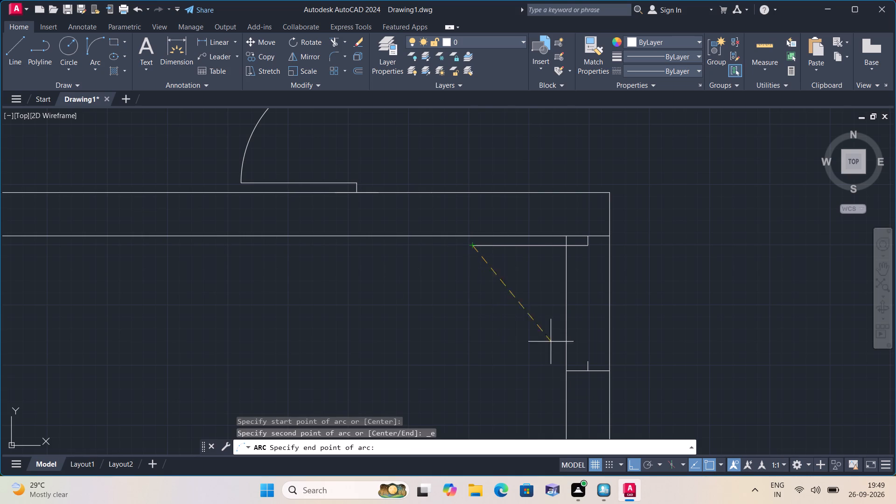
pyautogui.click(591, 359)
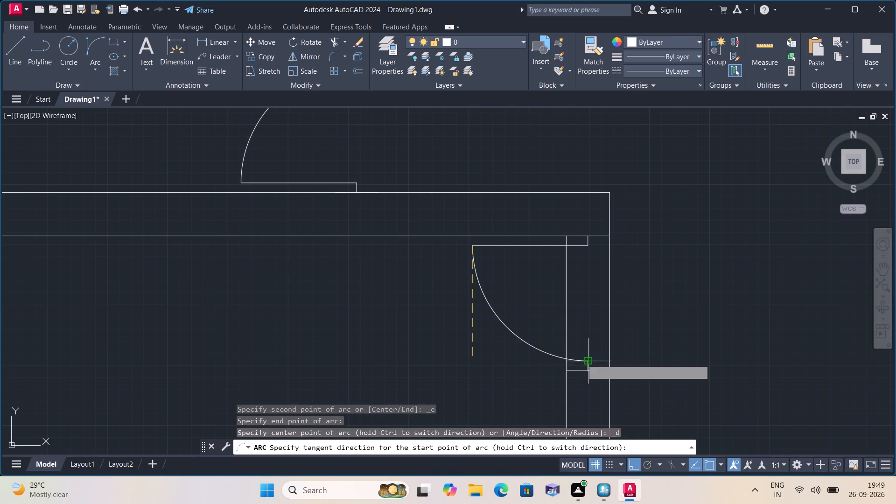
pyautogui.click(476, 354)
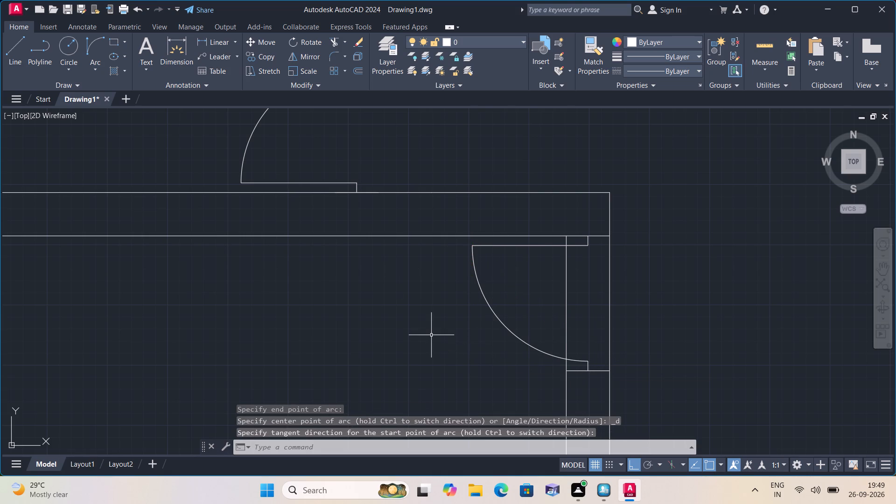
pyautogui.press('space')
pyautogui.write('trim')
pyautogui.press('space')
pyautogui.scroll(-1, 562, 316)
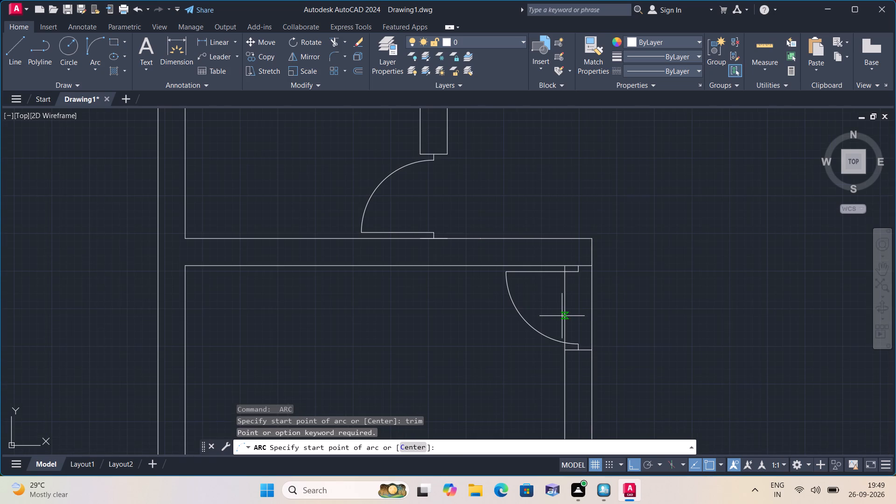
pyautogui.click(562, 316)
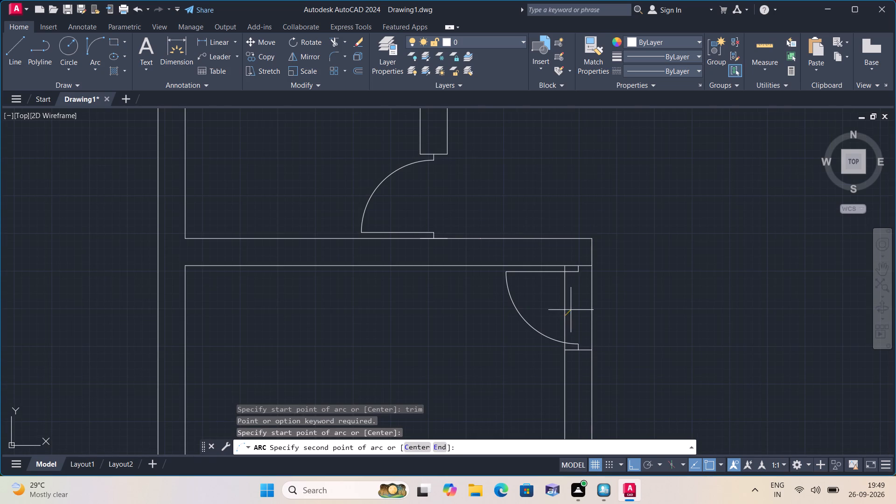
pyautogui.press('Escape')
# Trim both right wall faces out of the new door opening, including the leftover inner-face pieces beside the two stubs.
pyautogui.write('trim')
pyautogui.press('space')
pyautogui.click(567, 308)
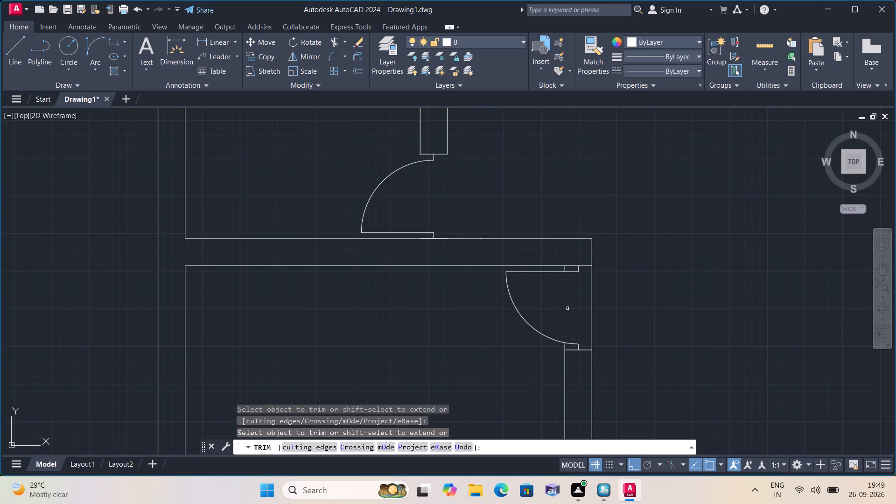
pyautogui.click(590, 316)
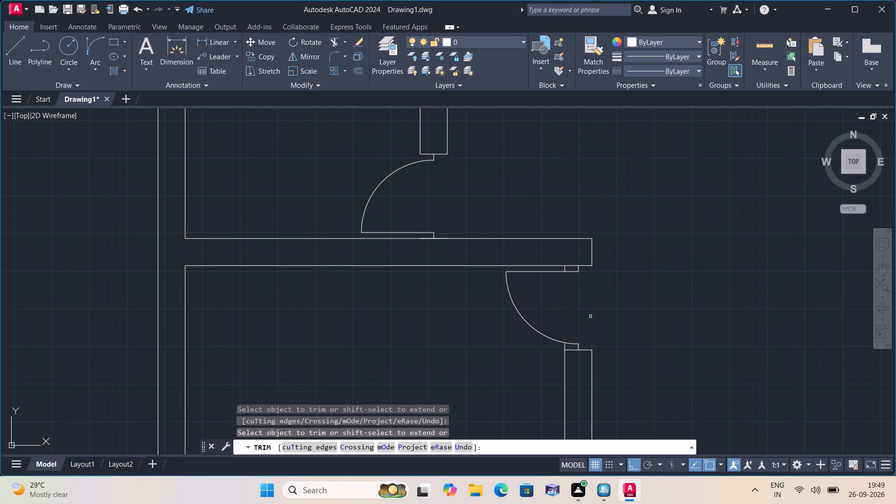
pyautogui.scroll(2, 562, 354)
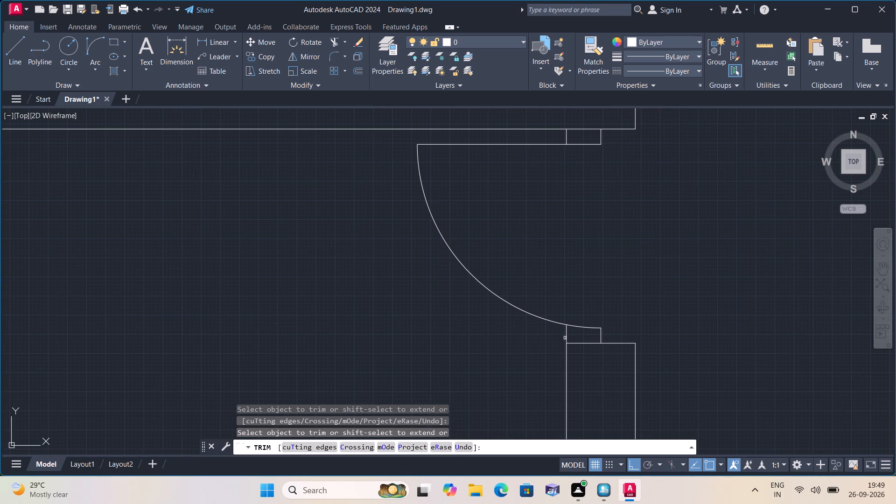
pyautogui.click(566, 336)
pyautogui.scroll(-1, 572, 312)
pyautogui.scroll(-1, 579, 189)
pyautogui.scroll(1, 579, 189)
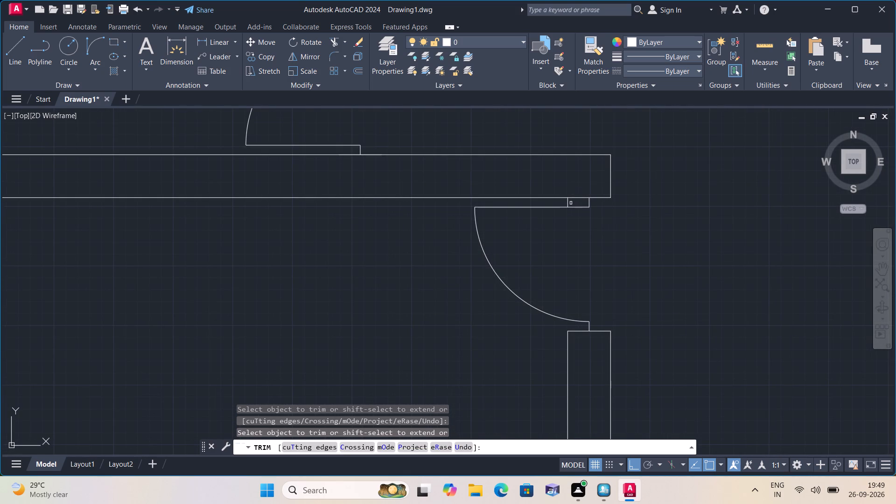
pyautogui.click(569, 200)
pyautogui.scroll(-1, 569, 200)
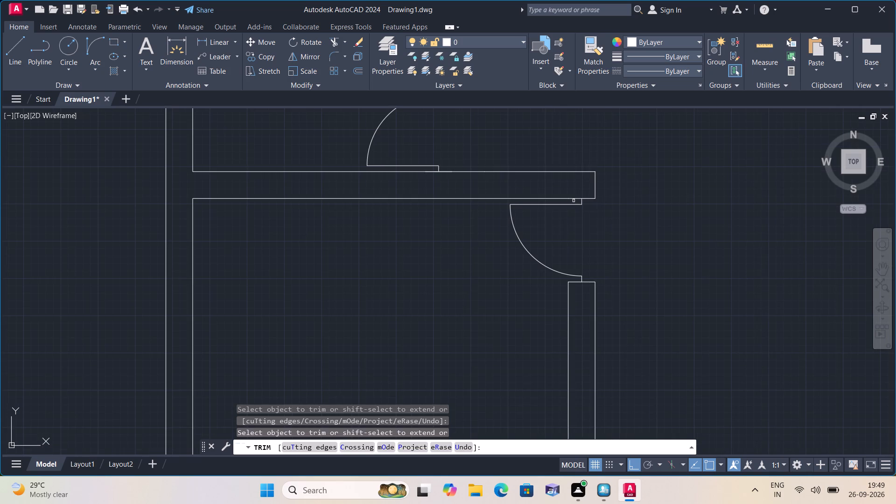
pyautogui.press('Escape')
# Offset the lower face of the new room's bottom wall 3'6" downward.
pyautogui.scroll(-1, 641, 228)
pyautogui.scroll(-1, 585, 303)
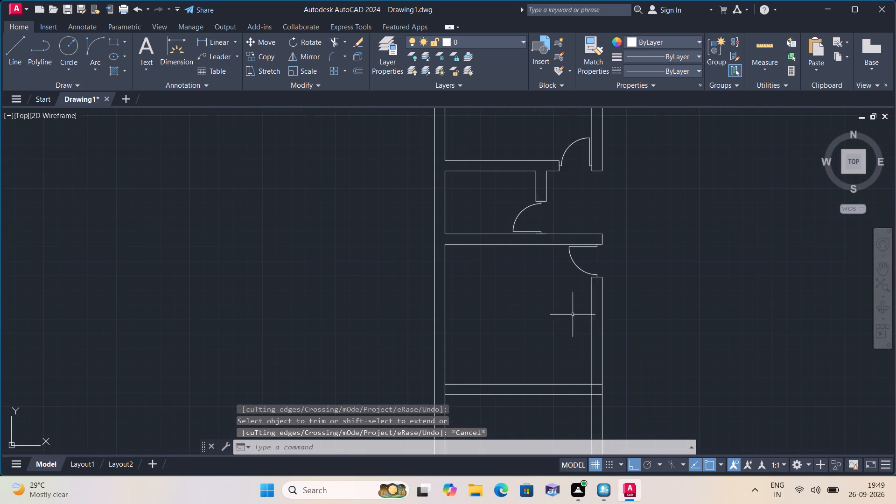
pyautogui.moveTo(563, 330); pyautogui.dragTo(563, 284, button='middle')
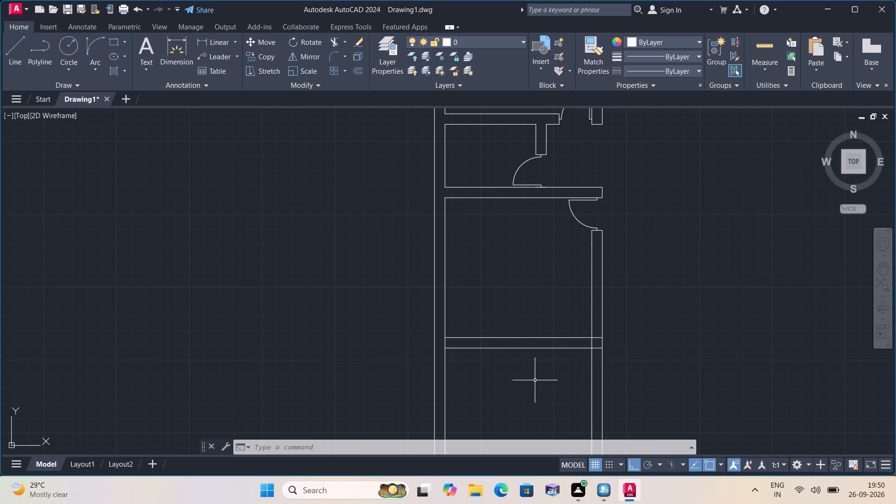
pyautogui.moveTo(535, 381); pyautogui.dragTo(539, 364, button='middle')
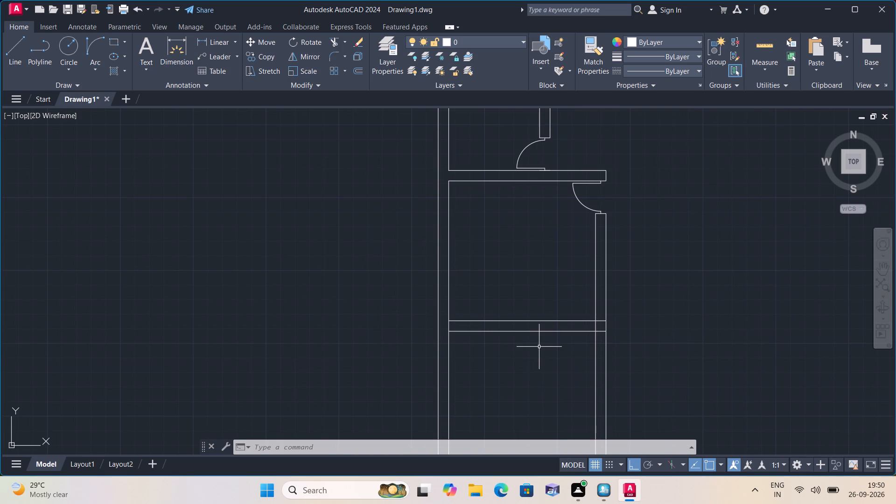
pyautogui.moveTo(539, 347); pyautogui.dragTo(539, 307, button='middle')
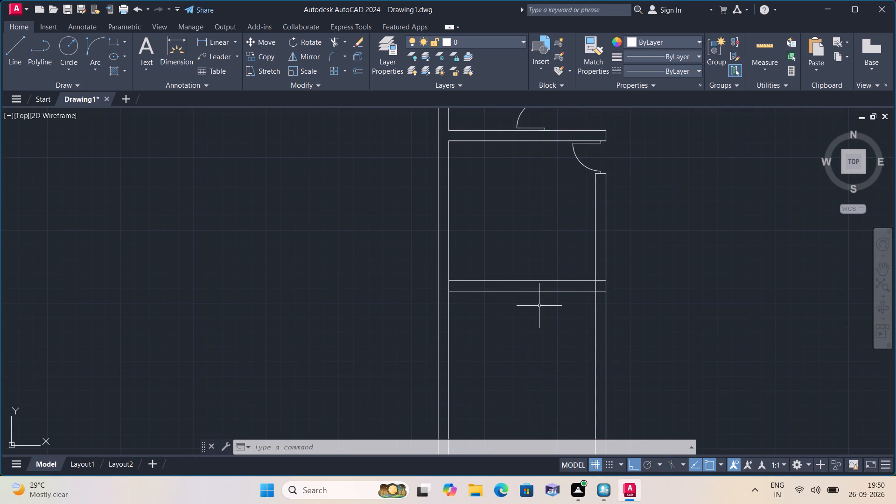
pyautogui.scroll(-1, 539, 306)
pyautogui.press('o')
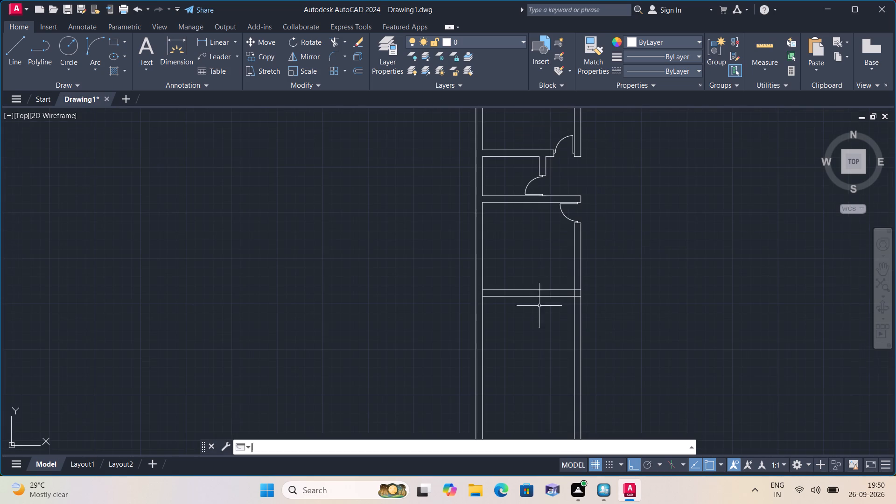
pyautogui.write('ffset')
pyautogui.press('space')
pyautogui.write("3'")
pyautogui.press('6')
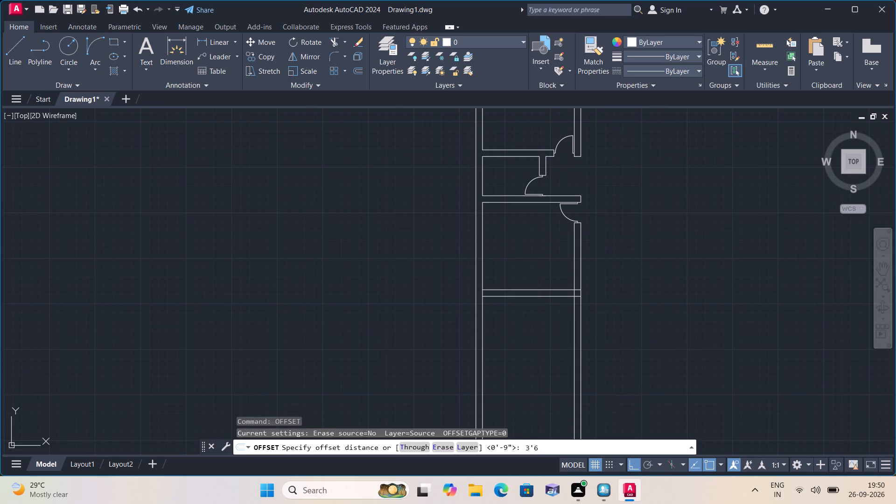
pyautogui.hotkey('shift', '"')
pyautogui.press('space')
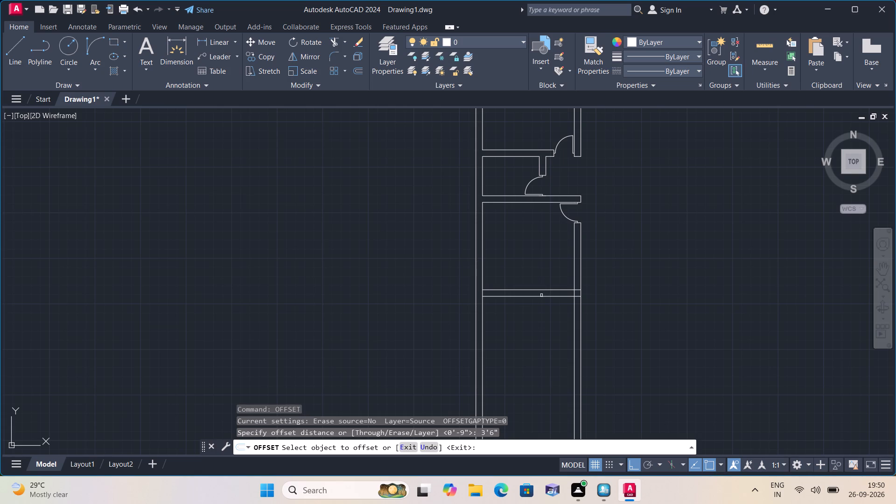
pyautogui.click(545, 296)
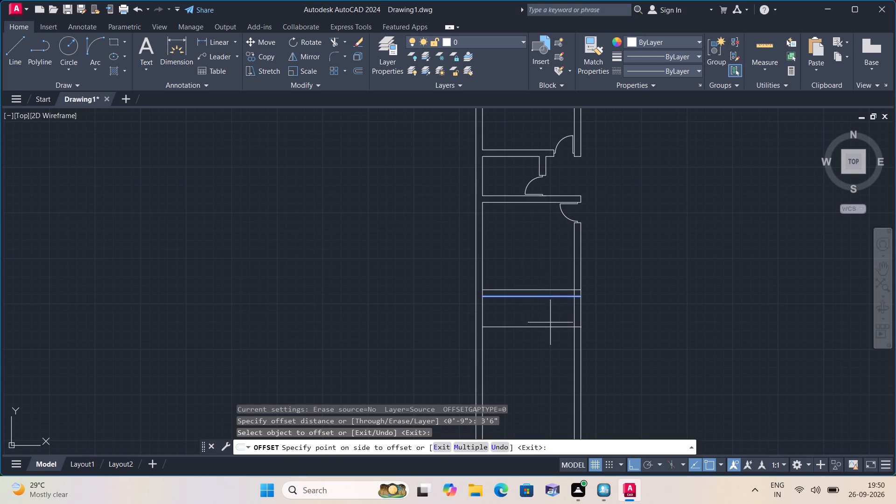
pyautogui.click(547, 329)
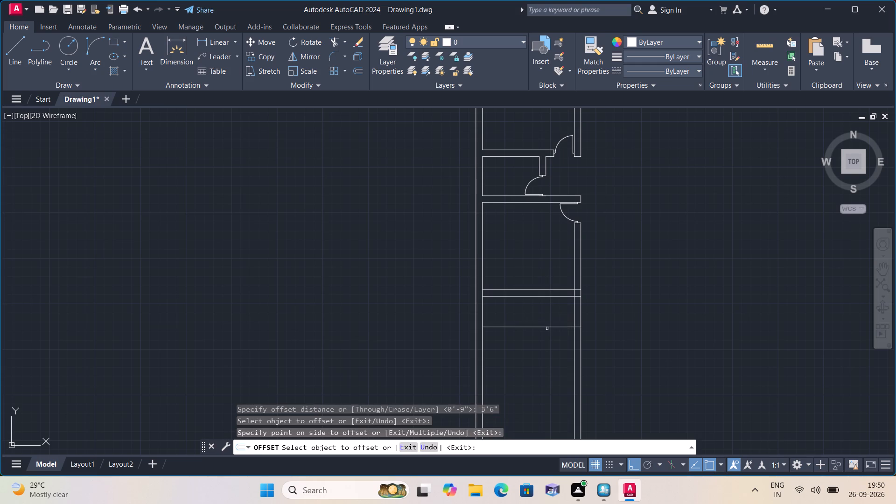
pyautogui.press('space')
# Offset the lowest horizontal line 9" downward to form another wall thickness.
pyautogui.press('space')
pyautogui.write('9"')
pyautogui.press('space')
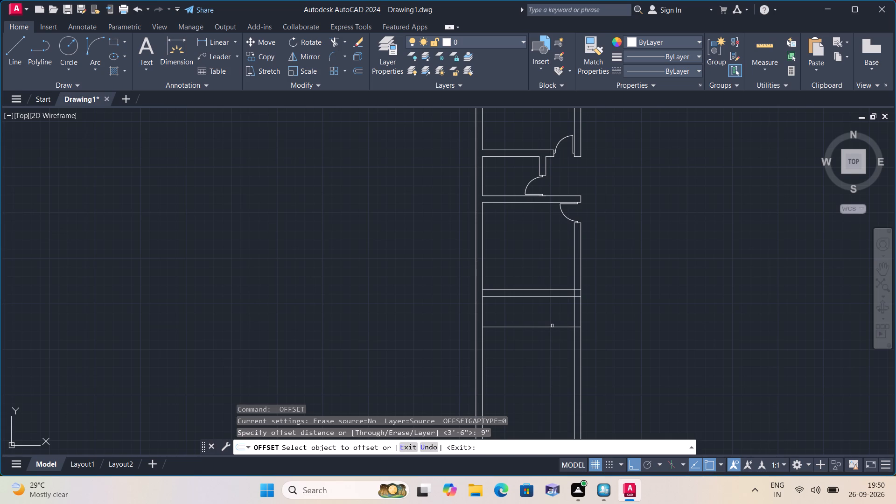
pyautogui.click(552, 326)
pyautogui.click(539, 344)
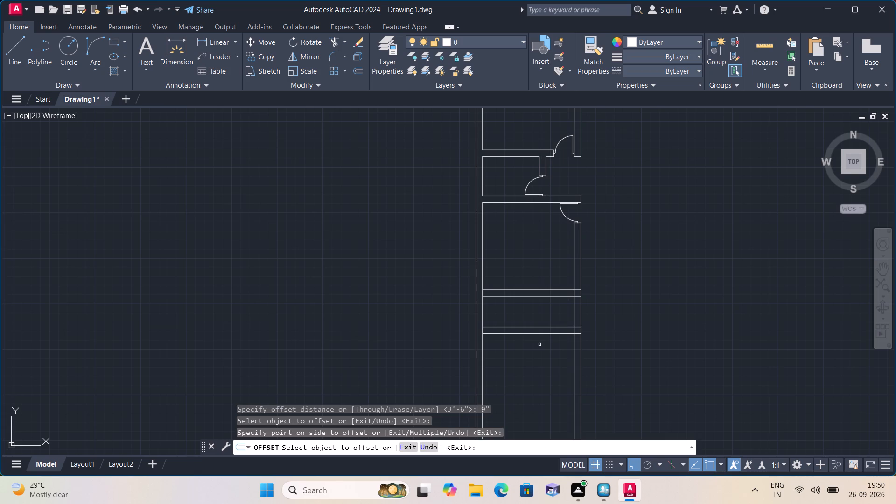
pyautogui.press('space')
# Offset the right wall's inner face 5'6" inward, towards the left wall.
pyautogui.press('space')
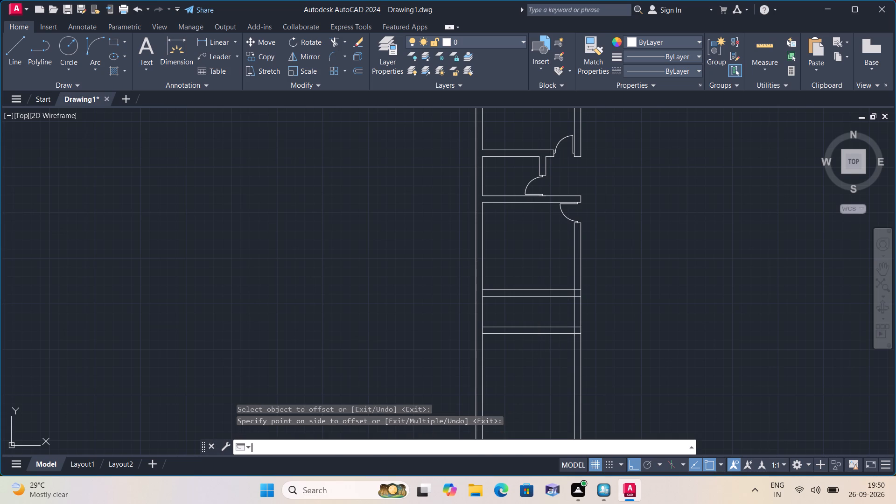
pyautogui.write("5'6")
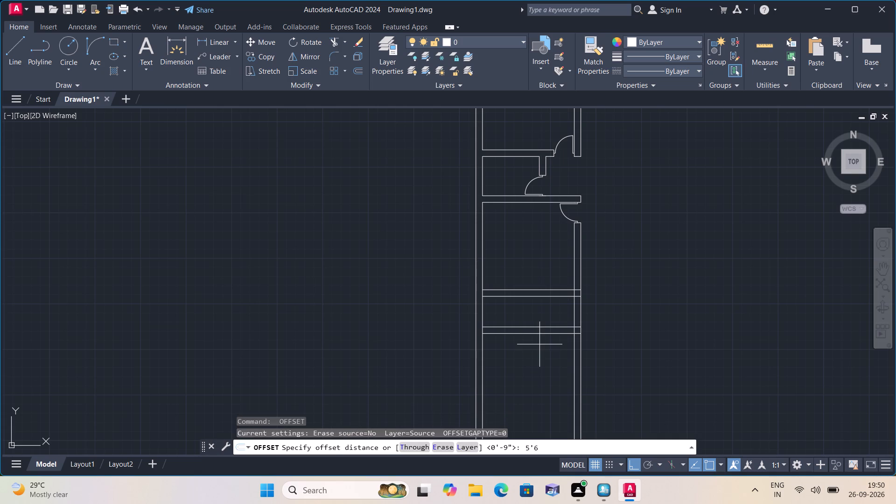
pyautogui.write('"')
pyautogui.press('space')
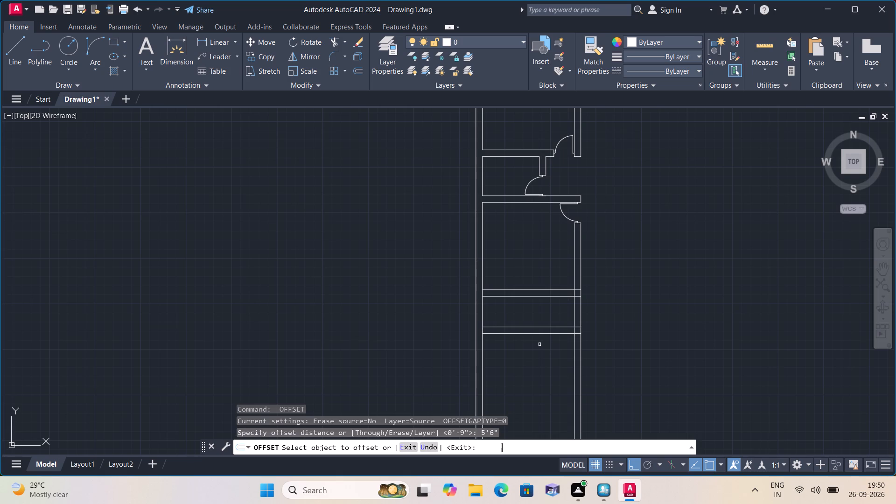
pyautogui.click(573, 315)
pyautogui.click(543, 313)
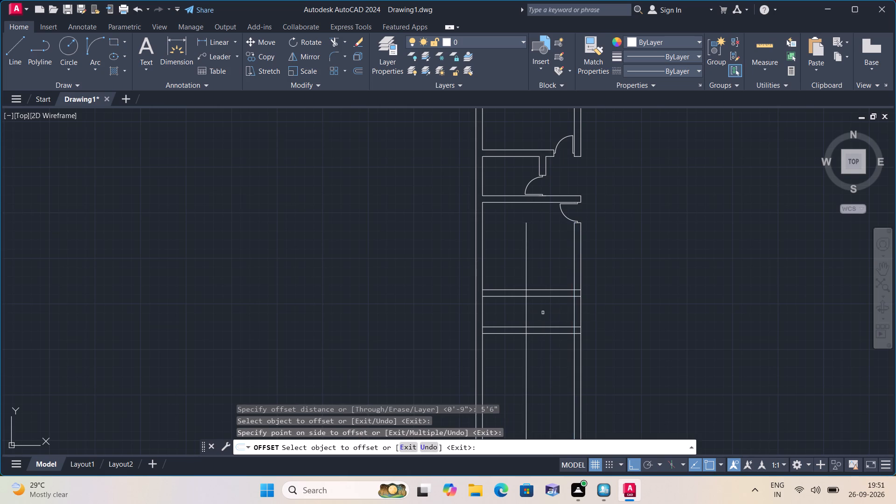
pyautogui.press('space')
# Offset the new vertical line inside the room 9" towards the left wall to form the partition's thickness.
pyautogui.press('space')
pyautogui.write('9')
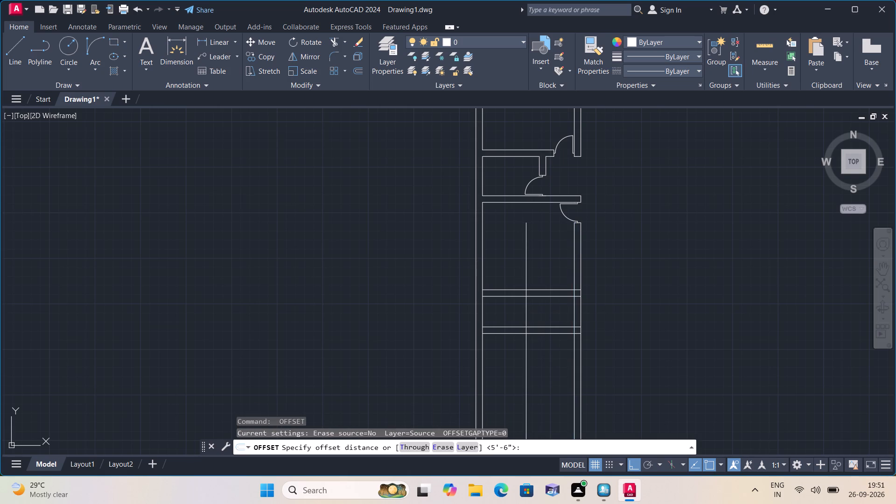
pyautogui.hotkey('shift', '"')
pyautogui.press('space')
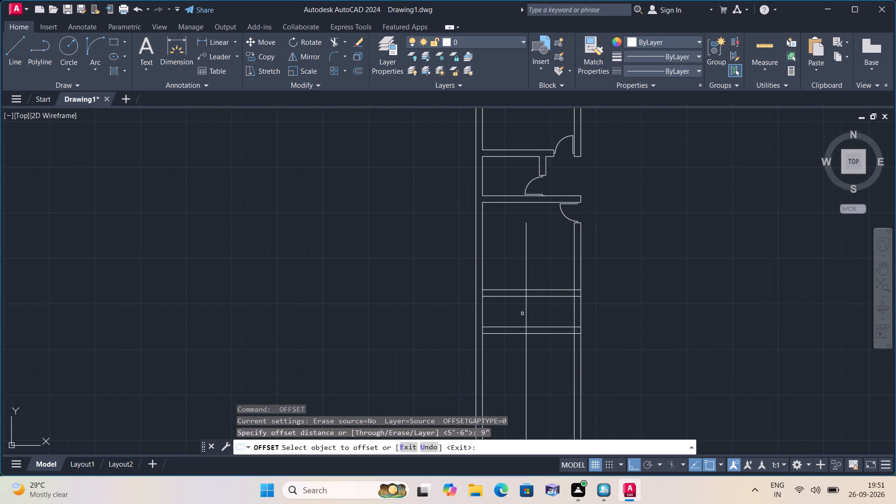
pyautogui.click(525, 315)
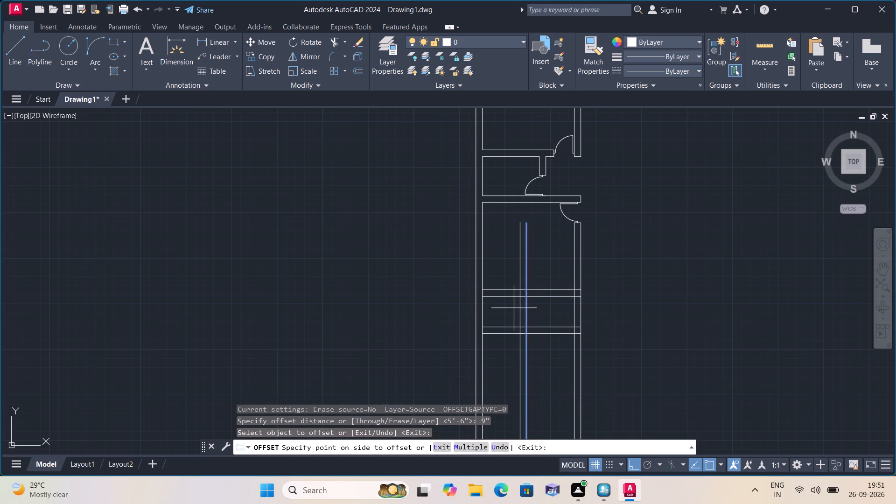
pyautogui.click(513, 307)
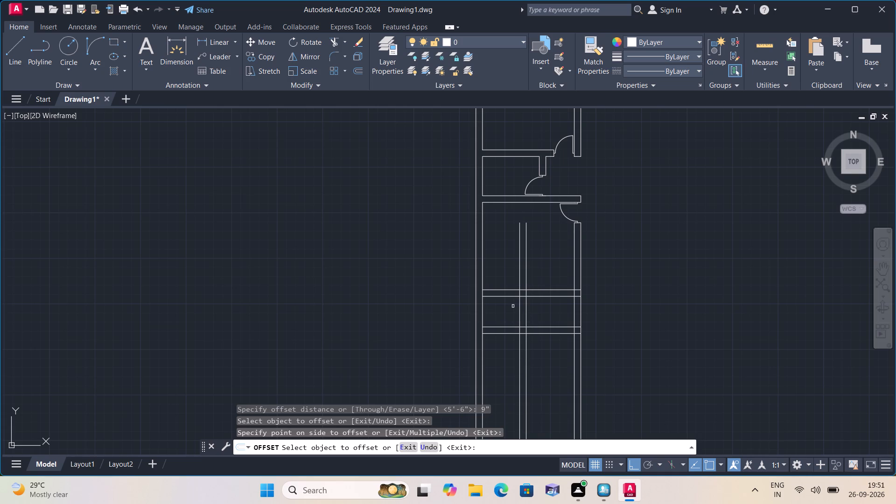
pyautogui.press('space')
# Extend the lowest horizontal line to the left wall's outer face.
pyautogui.write('exte')
pyautogui.press('space')
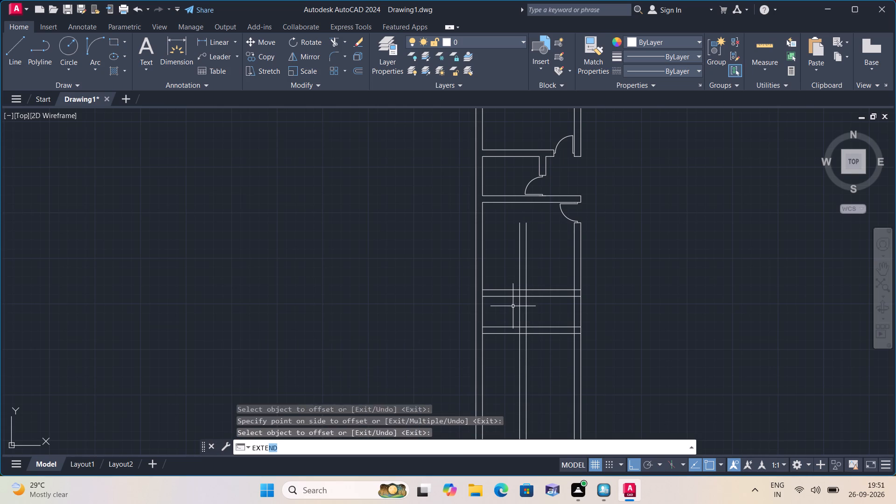
pyautogui.click(501, 334)
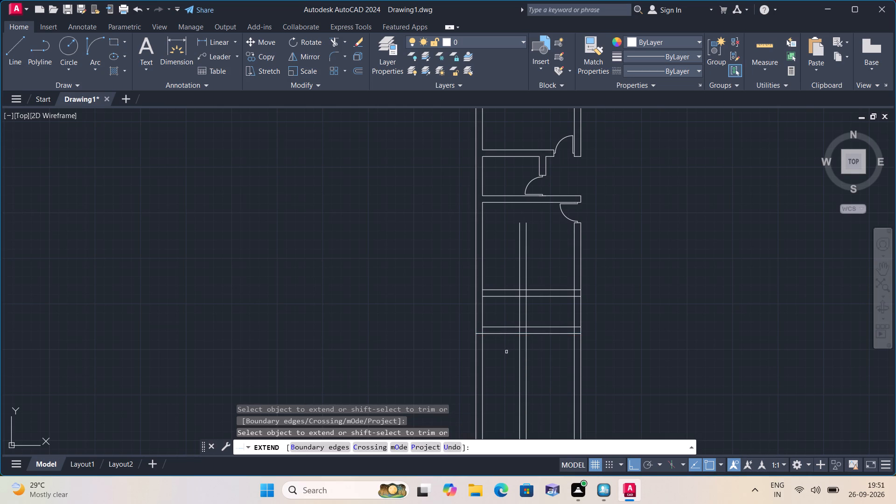
pyautogui.write('tr')
pyautogui.press('BackSpace')
pyautogui.press('BackSpace')
pyautogui.press('space')
# Trim off all vertical wall and partition lines below the lowest horizontal line.
pyautogui.write('t')
pyautogui.press('r')
pyautogui.write('im')
pyautogui.press('space')
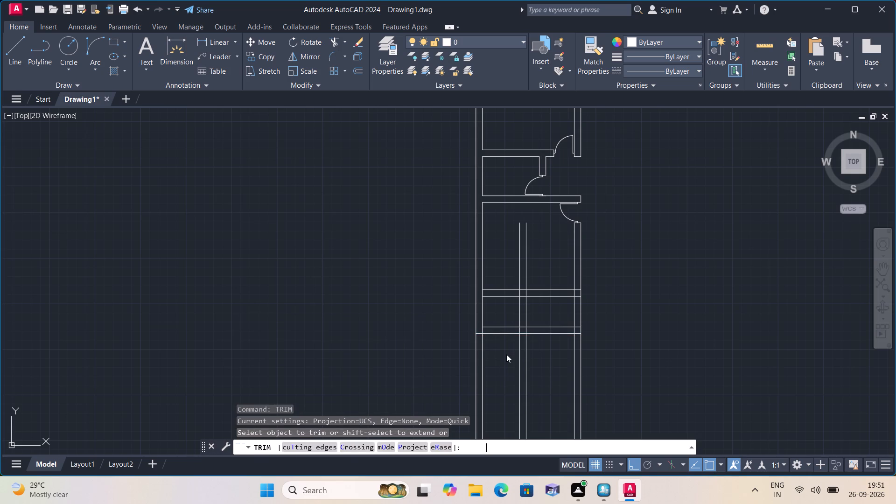
pyautogui.click(445, 344)
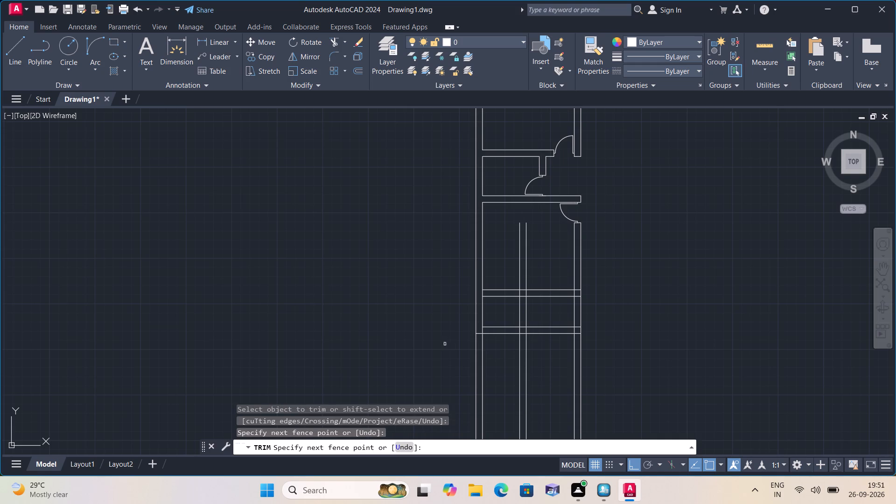
pyautogui.click(652, 367)
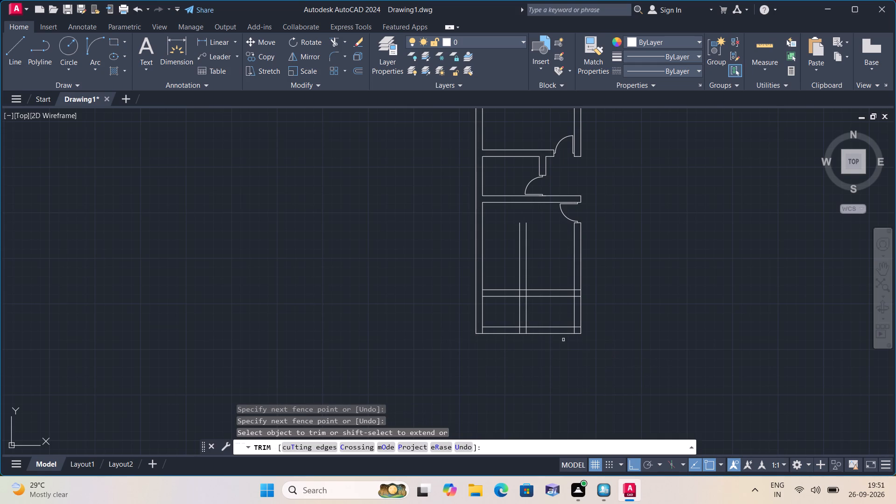
# Trim the lowest wall's upper face left of the partition and the left wall's inner face below the room's bottom wall.
pyautogui.scroll(1, 488, 323)
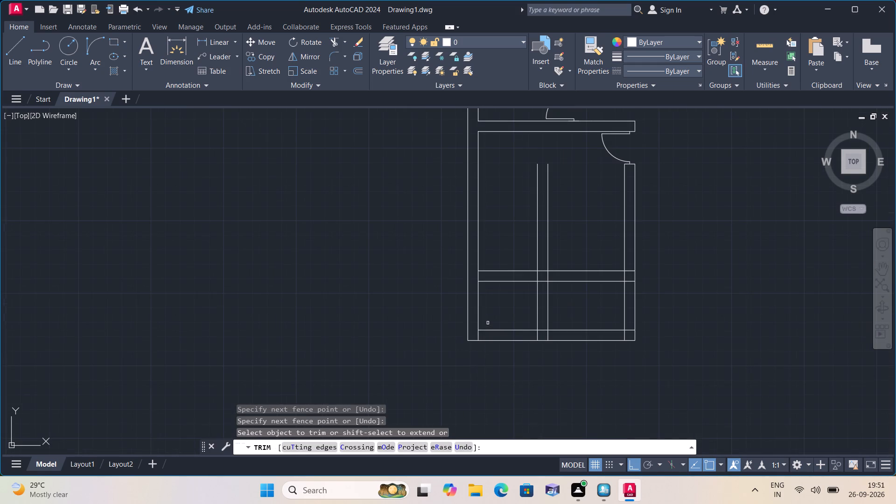
pyautogui.click(485, 329)
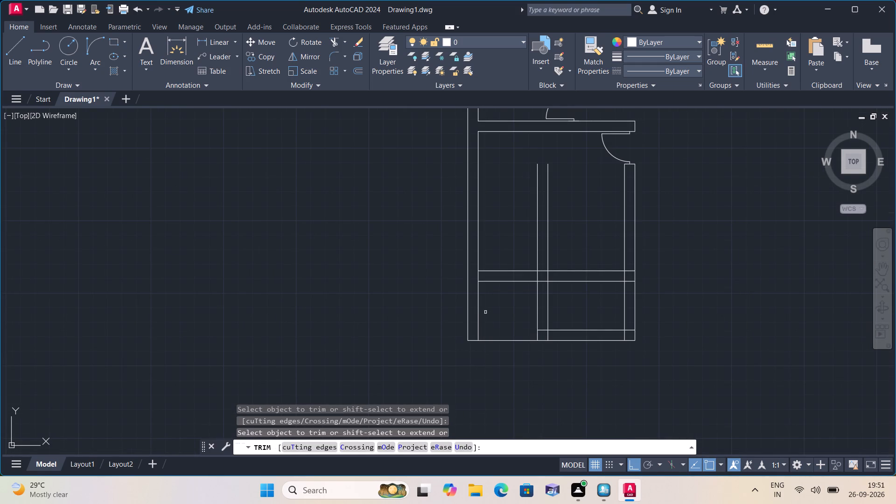
pyautogui.click(479, 300)
# Trim the overlapping inner-face lines at both lower corners of the small space beside the right wall.
pyautogui.scroll(2, 557, 335)
pyautogui.click(543, 335)
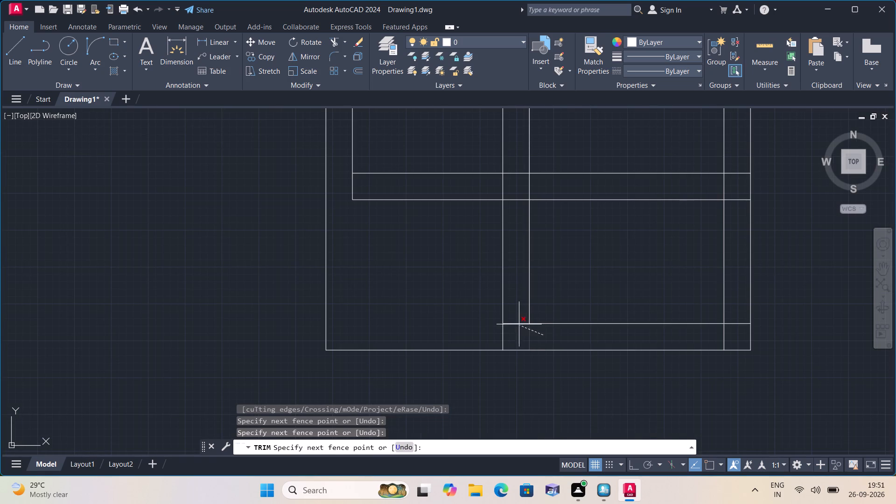
pyautogui.click(518, 322)
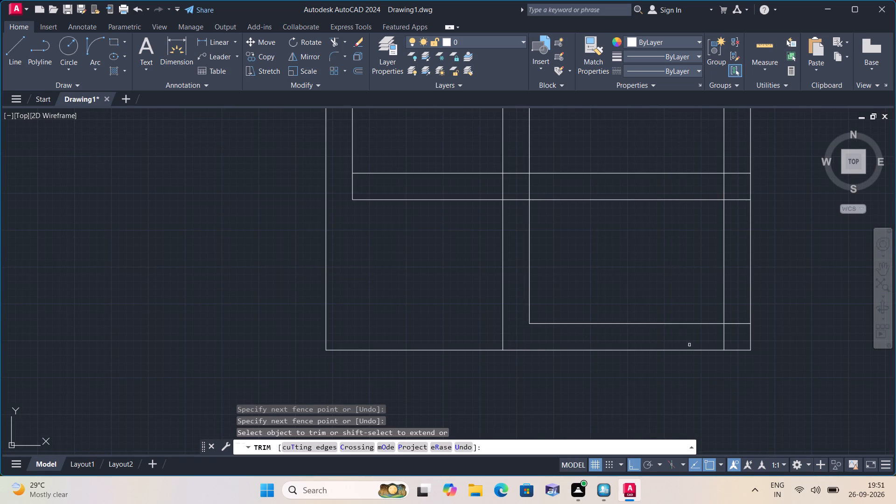
pyautogui.click(724, 339)
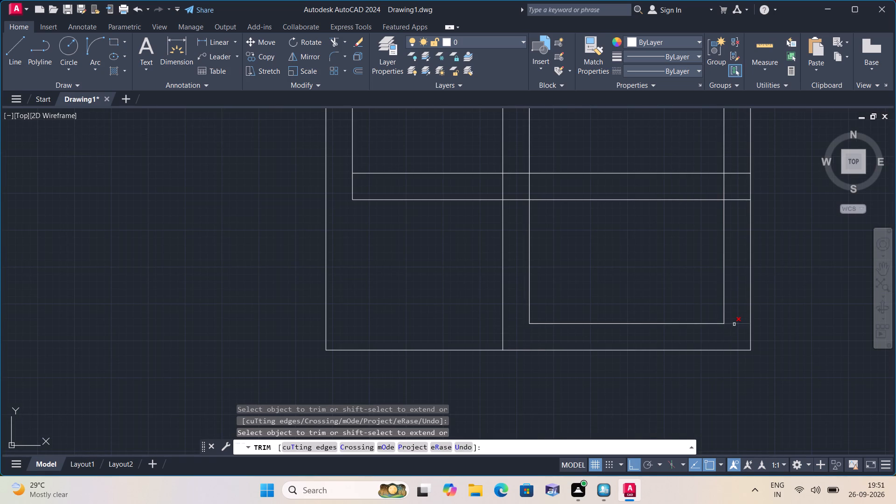
pyautogui.click(735, 322)
pyautogui.moveTo(735, 322); pyautogui.dragTo(750, 401, button='middle')
pyautogui.scroll(-2, 750, 401)
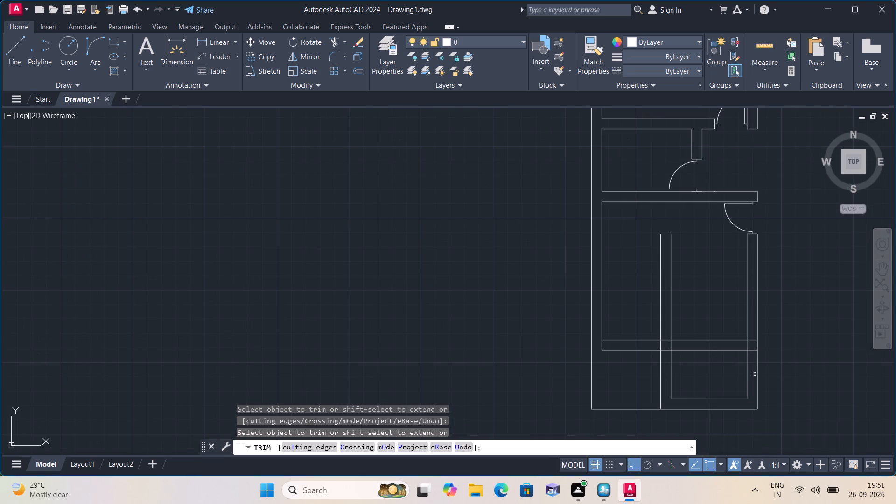
# Trim both partition lines out of the room above its bottom wall.
pyautogui.click(704, 304)
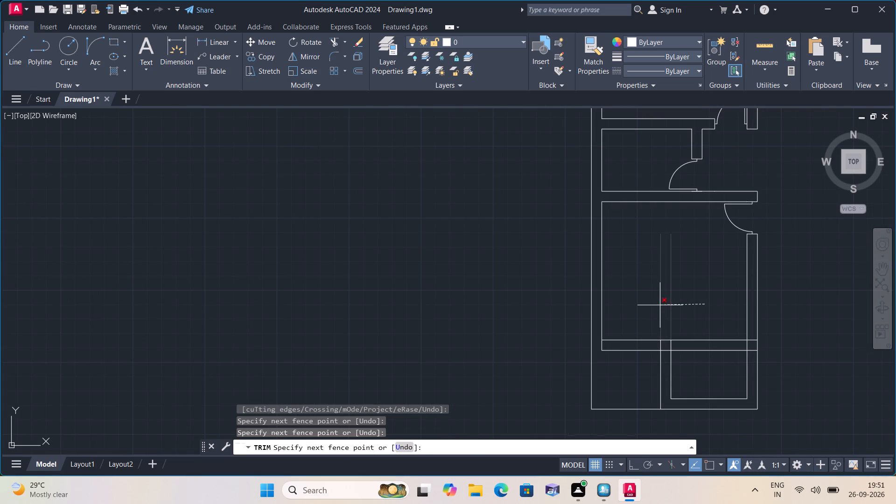
pyautogui.click(660, 305)
# Trim the bottom wall's lower face between the partition lines and the right wall's inner face within the bottom wall's thickness.
pyautogui.scroll(1, 669, 336)
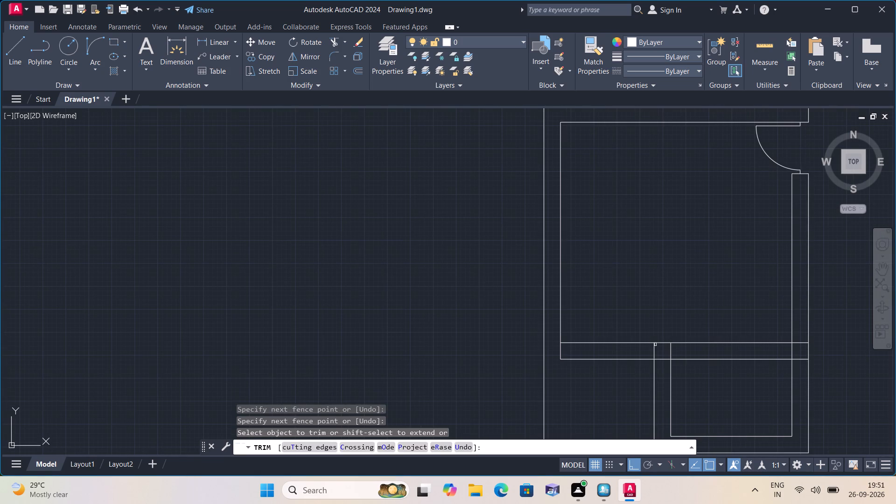
pyautogui.click(659, 360)
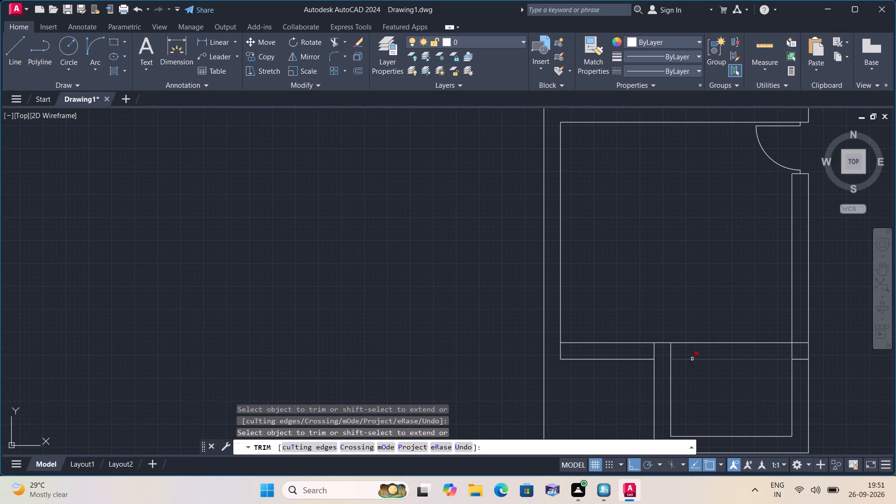
pyautogui.click(791, 350)
pyautogui.press('space')
# Draw a line across the bottom wall's thickness to reconnect the right wall's inner face.
pyautogui.write('l')
pyautogui.press('space')
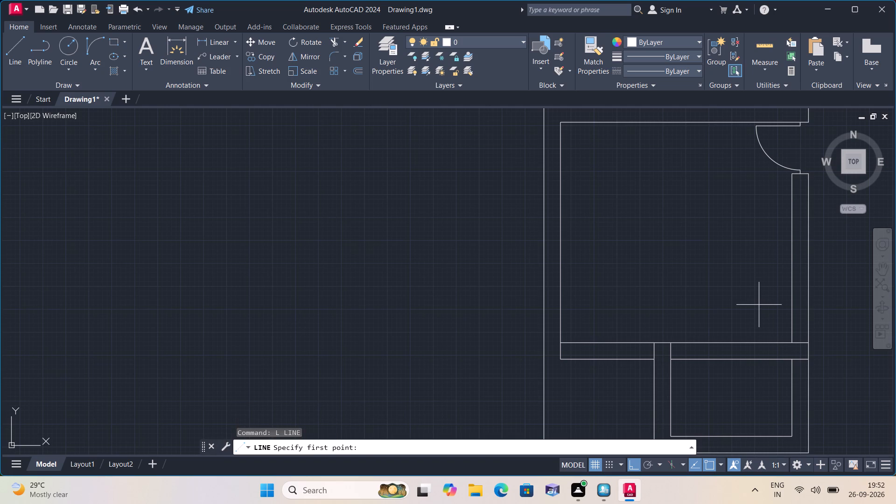
pyautogui.click(793, 341)
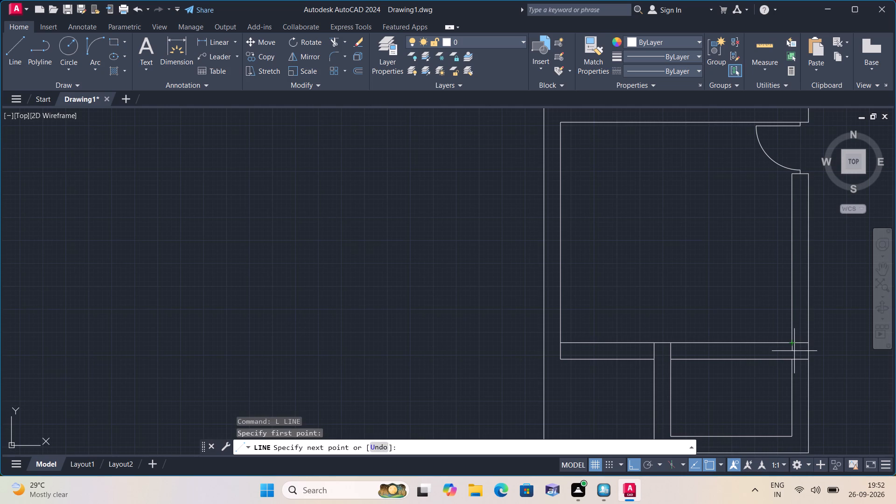
pyautogui.click(794, 358)
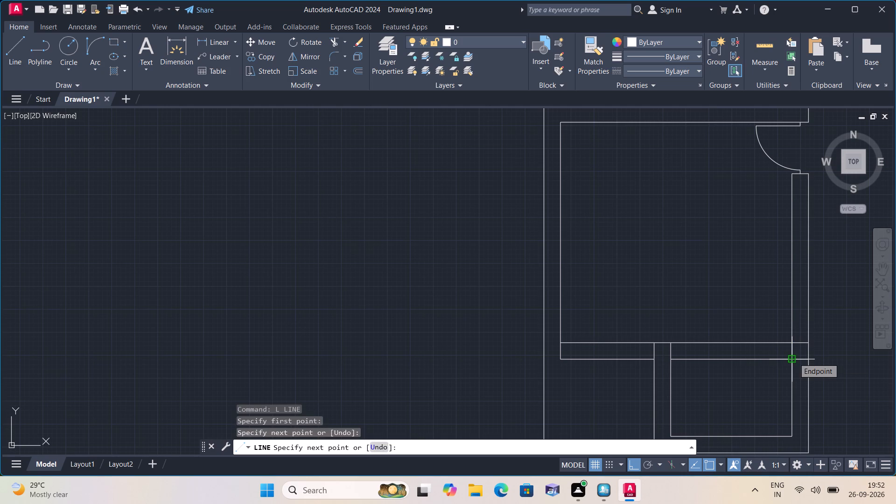
pyautogui.press('space')
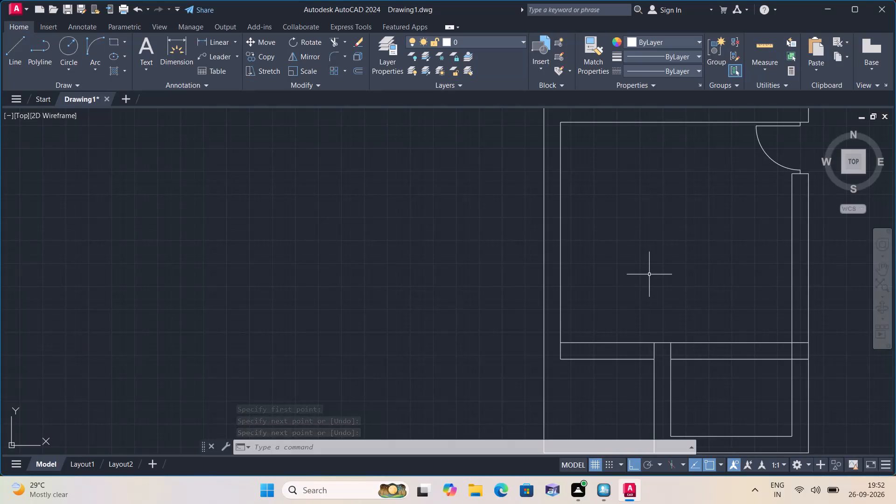
# Draw a horizontal line across the left wall's thickness, from its inner face's lower end to the outer face.
pyautogui.scroll(-1, 649, 274)
pyautogui.scroll(1, 649, 274)
pyautogui.moveTo(645, 267); pyautogui.dragTo(642, 250, button='middle')
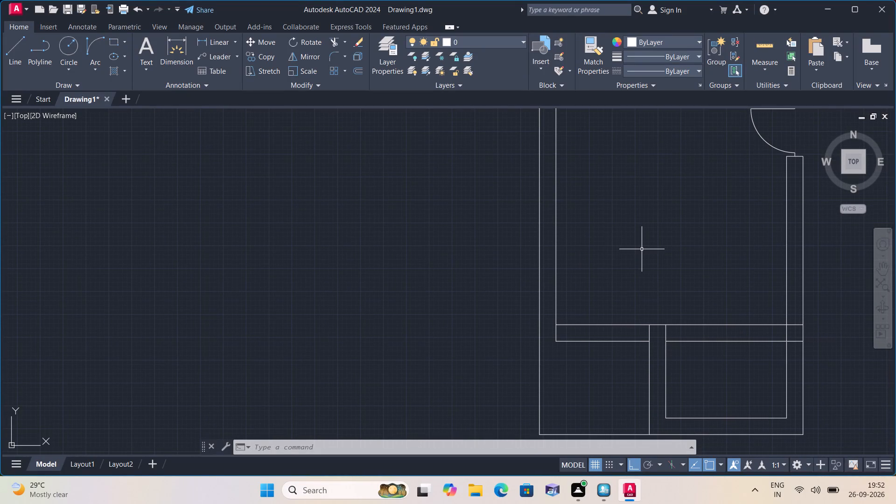
pyautogui.write('l')
pyautogui.press('space')
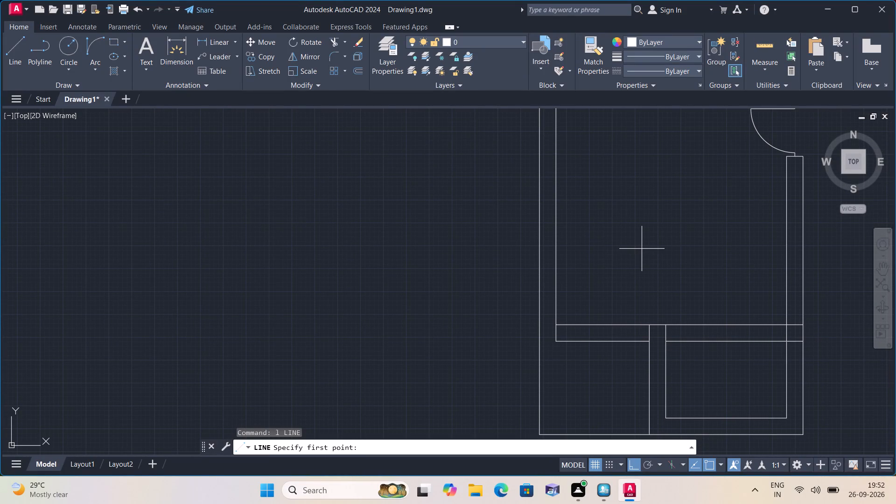
pyautogui.click(553, 340)
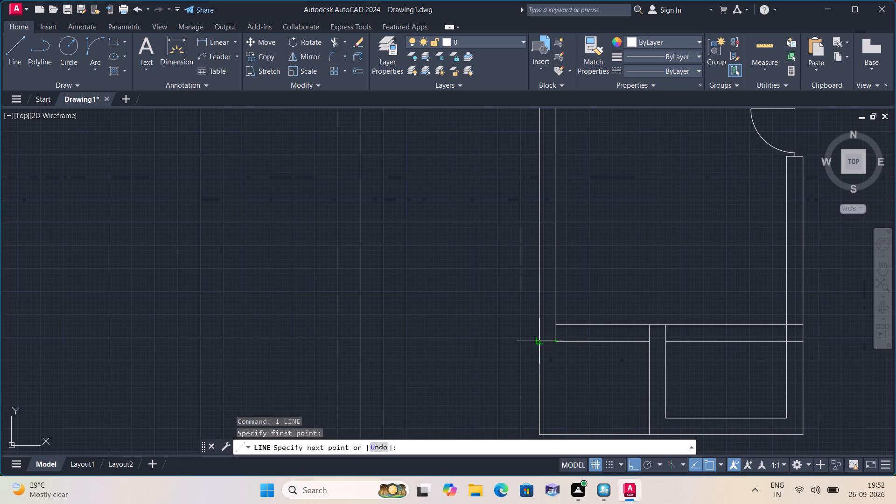
pyautogui.click(540, 339)
pyautogui.press('space')
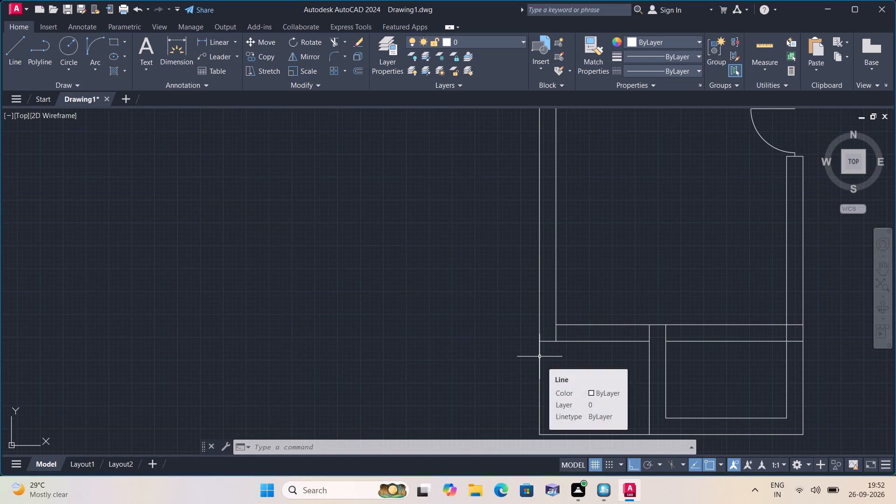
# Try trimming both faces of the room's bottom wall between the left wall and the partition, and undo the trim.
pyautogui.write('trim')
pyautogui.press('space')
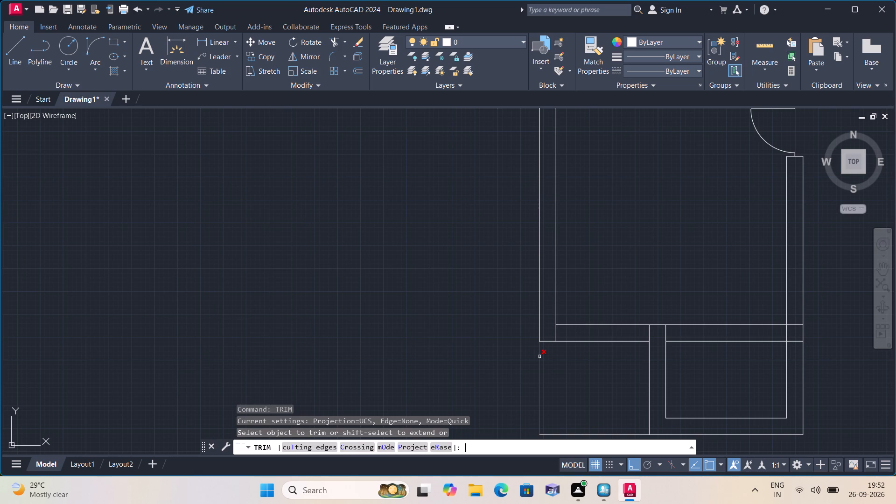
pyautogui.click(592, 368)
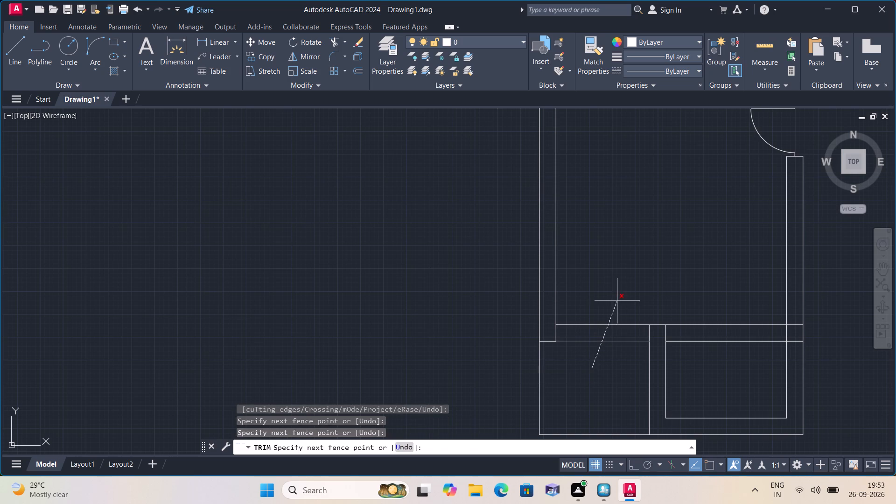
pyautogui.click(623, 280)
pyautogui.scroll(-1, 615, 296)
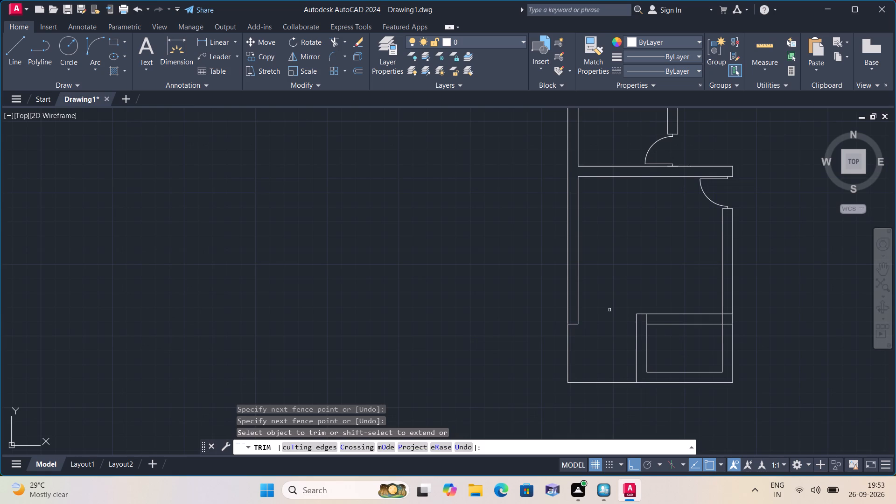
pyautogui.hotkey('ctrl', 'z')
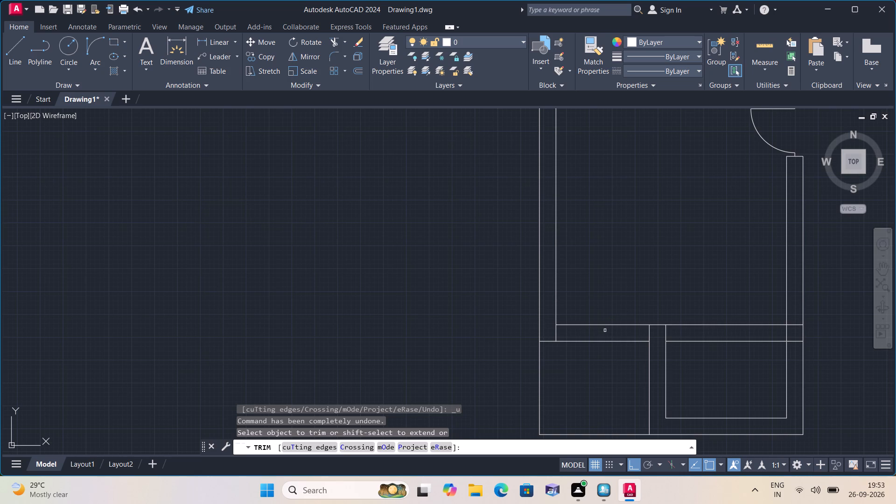
# Trim only the upper face of the room's bottom wall between the left wall and the partition.
pyautogui.click(605, 326)
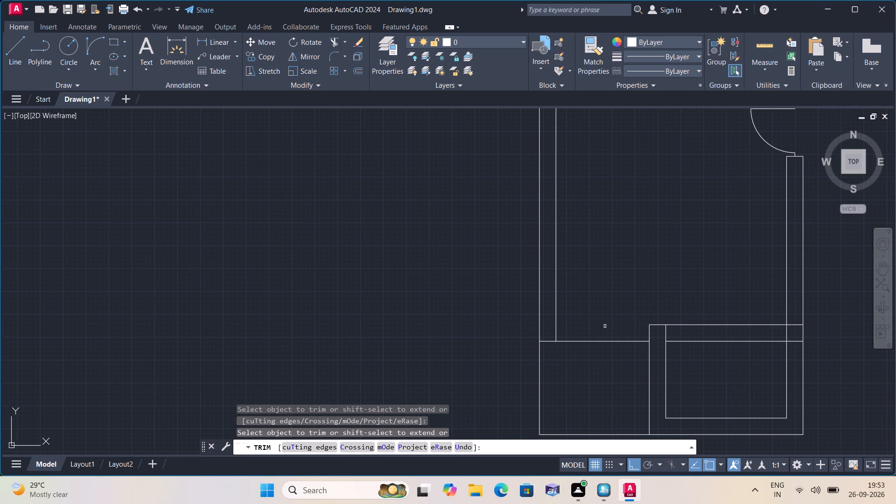
# Trim both faces of the small lower room's top wall where they cross the right wall's thickness.
pyautogui.moveTo(601, 328); pyautogui.dragTo(587, 255, button='middle')
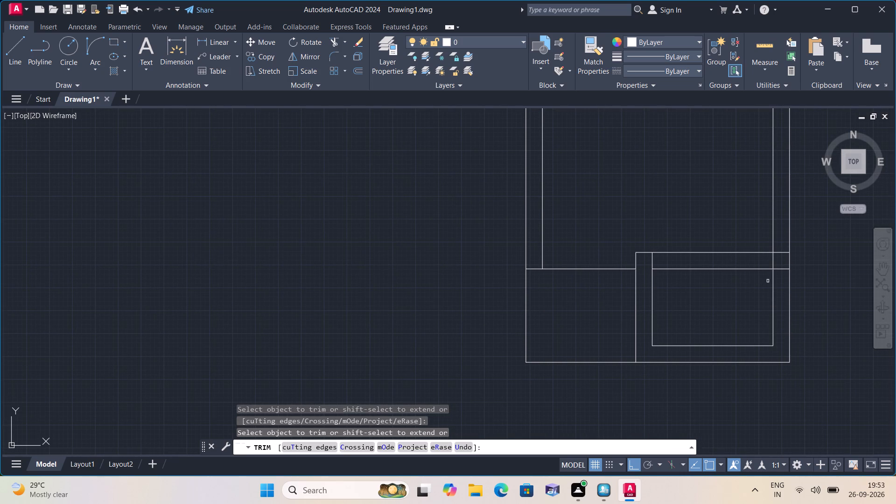
pyautogui.click(773, 266)
pyautogui.click(777, 251)
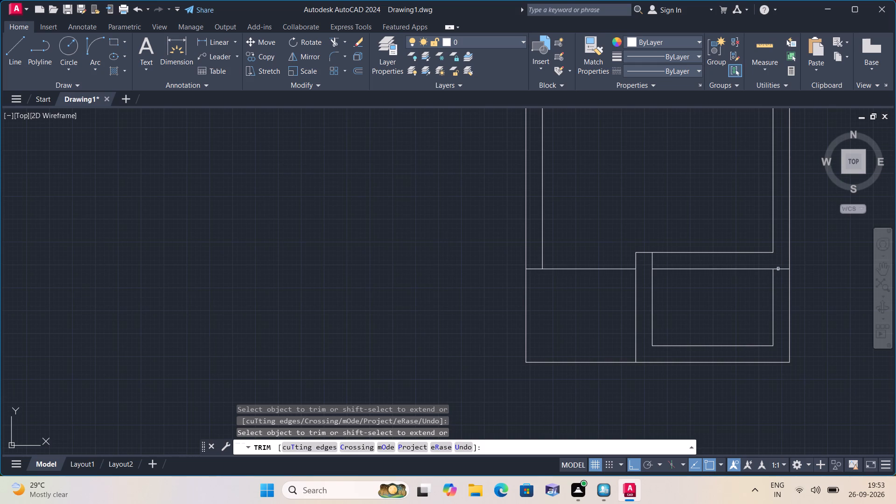
pyautogui.click(779, 270)
pyautogui.press('space')
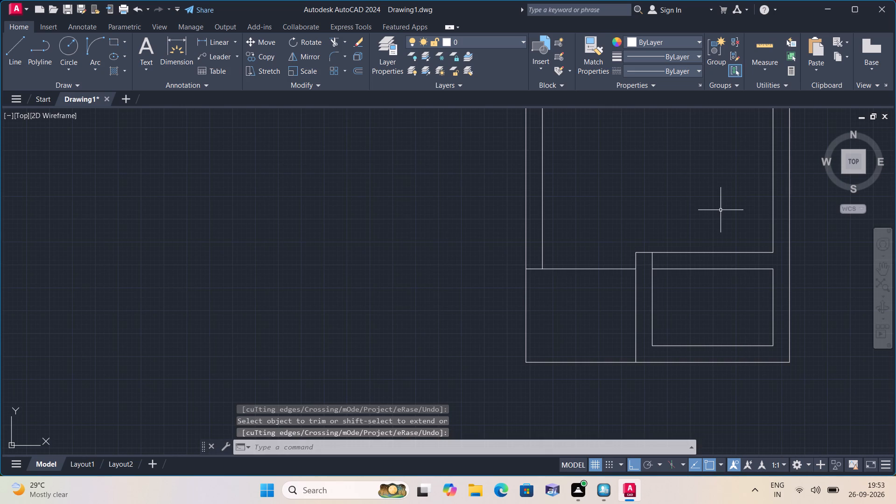
# Draw a vertical line across the small room's top wall thickness, in line with the partition's inner face.
pyautogui.write('l')
pyautogui.press('space')
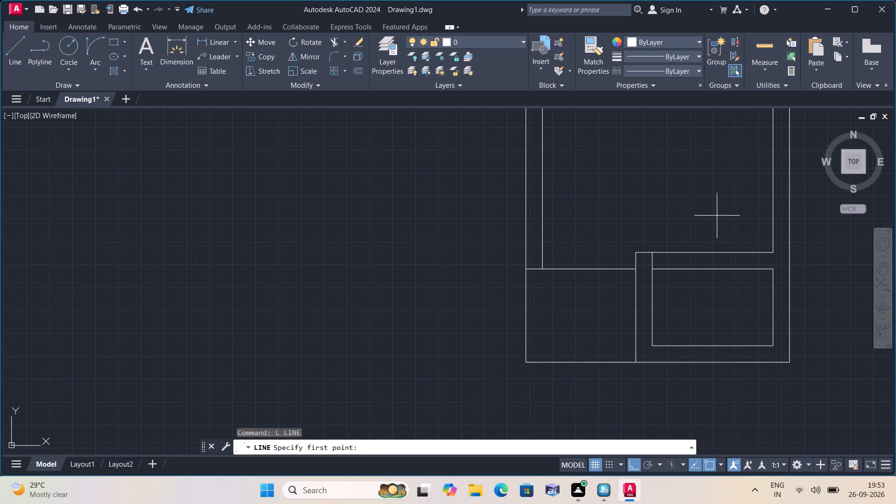
pyautogui.click(654, 253)
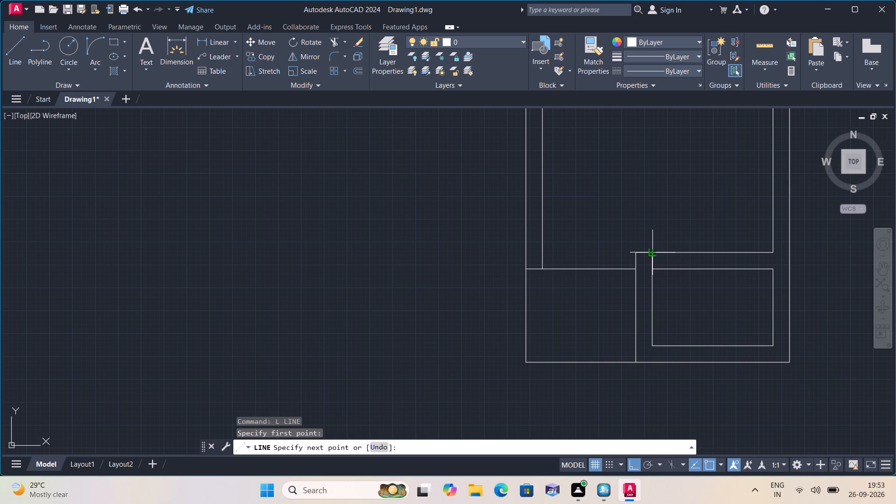
pyautogui.click(653, 270)
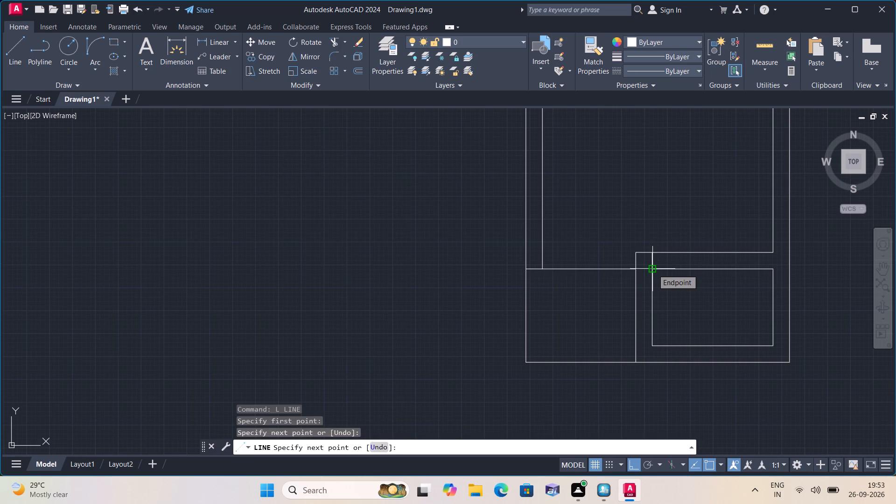
pyautogui.press('space')
# From that line's midpoint, draw 2", 2' and 2" segments rightward along the wall, and a vertical segment up to its upper face.
pyautogui.press('space')
pyautogui.scroll(1, 653, 269)
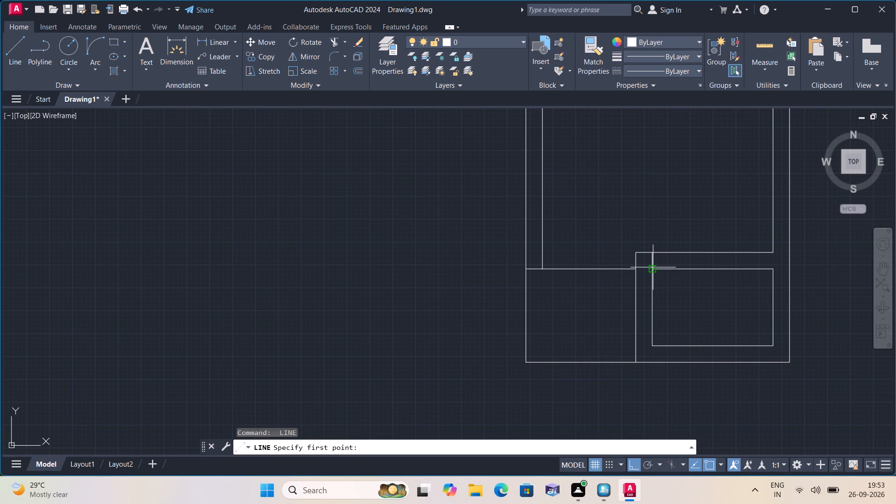
pyautogui.scroll(1, 653, 269)
pyautogui.click(647, 247)
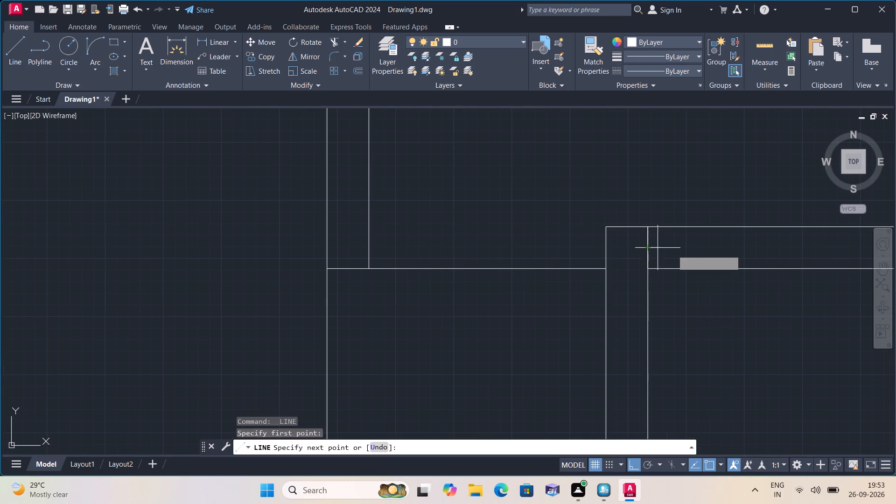
pyautogui.write('2"')
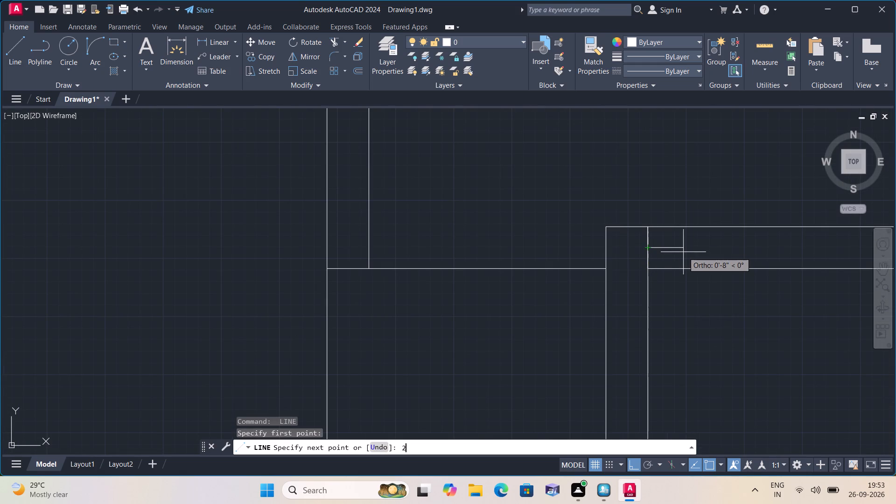
pyautogui.press('space')
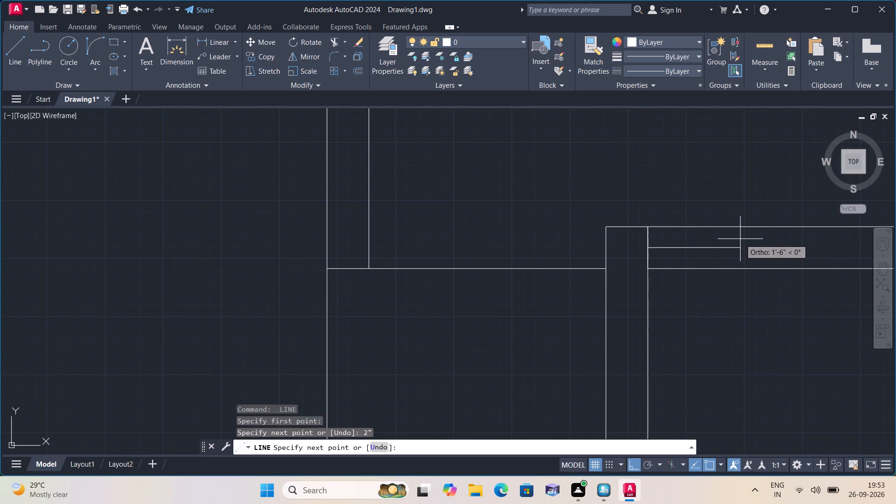
pyautogui.write("2'")
pyautogui.press('space')
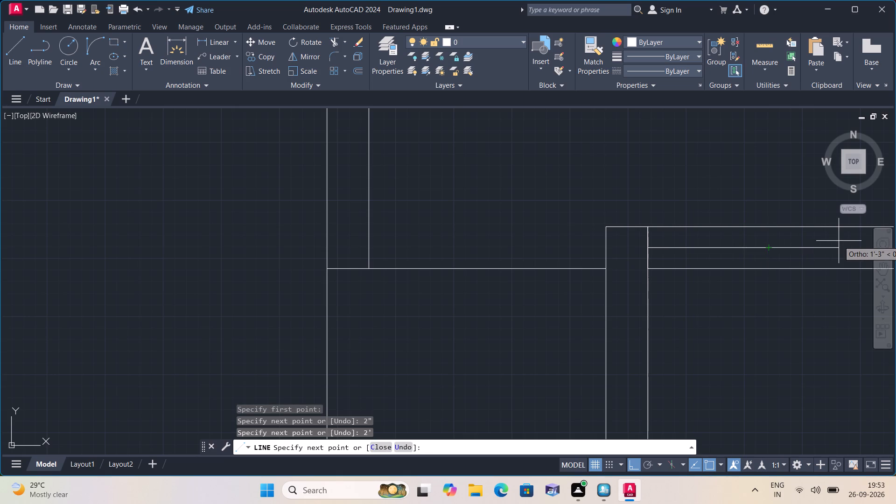
pyautogui.write('2"')
pyautogui.press('space')
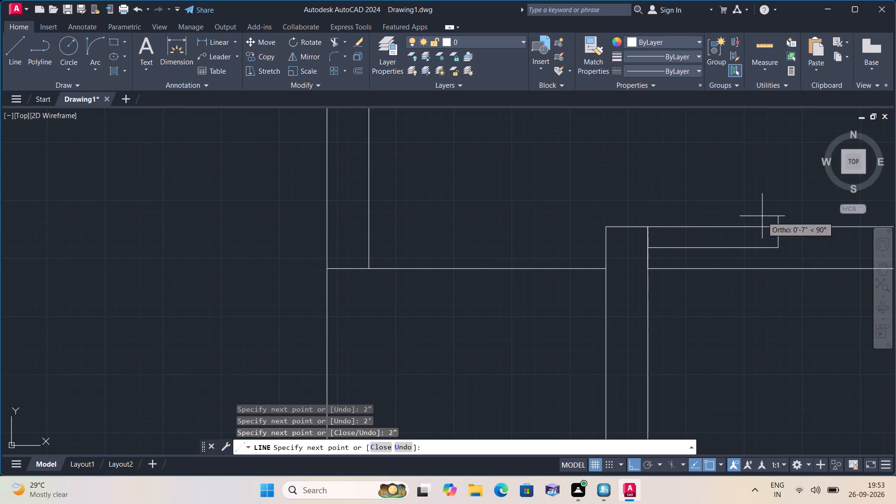
pyautogui.click(777, 224)
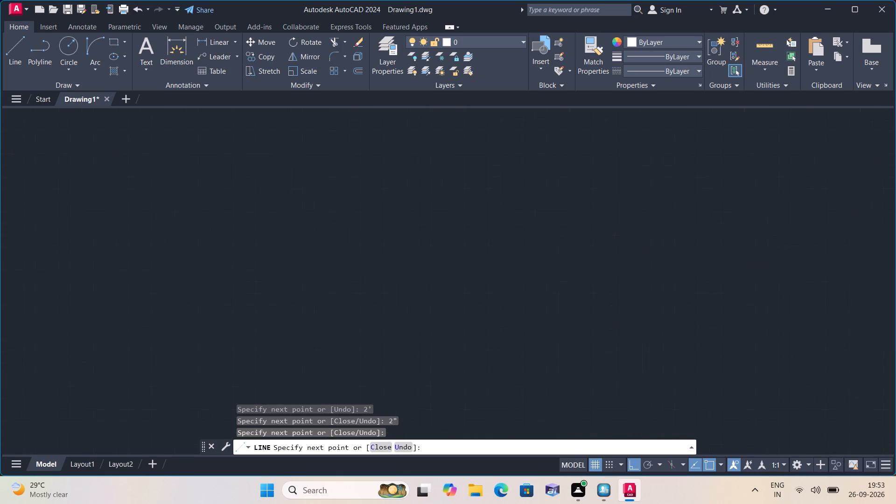
pyautogui.press('space')
# Draw a line from the last 2" segment's end down to the wall's lower face to complete the door jamb.
pyautogui.press('space')
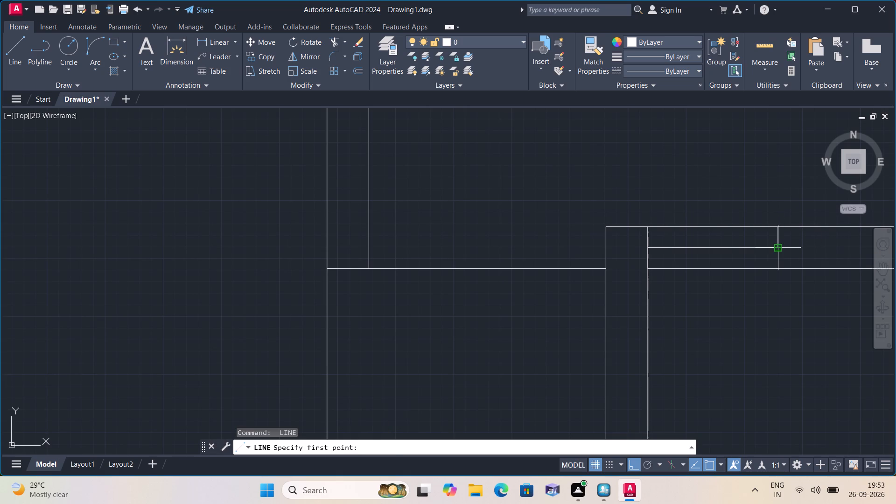
pyautogui.click(779, 247)
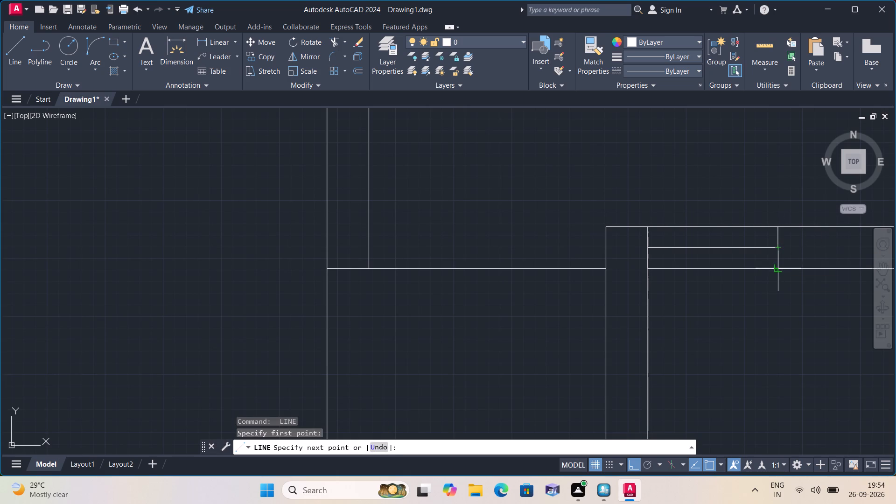
pyautogui.click(777, 269)
pyautogui.press('space')
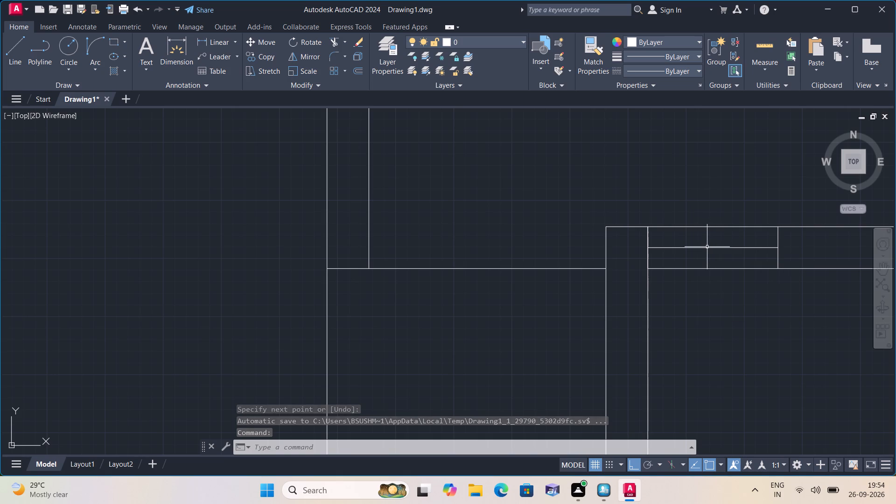
# Erase the 2' middle segment and the short vertical helper line at the partition, leaving the two 2" stubs.
pyautogui.click(706, 247)
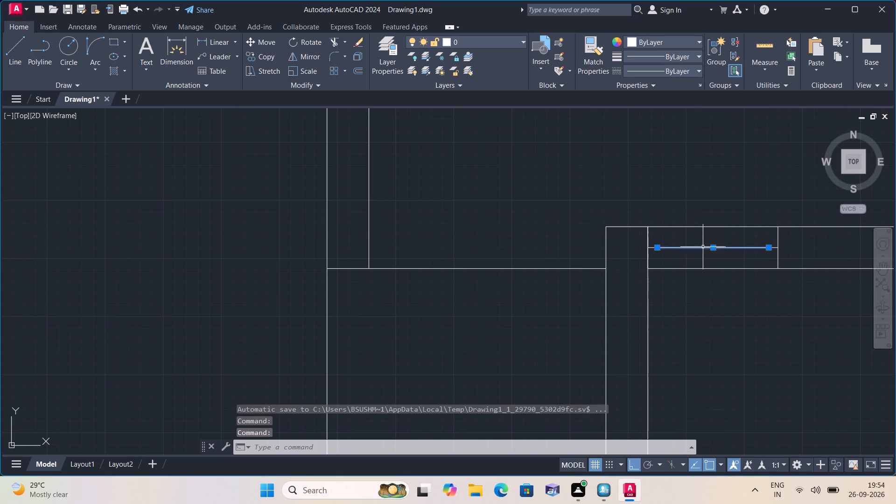
pyautogui.click(649, 235)
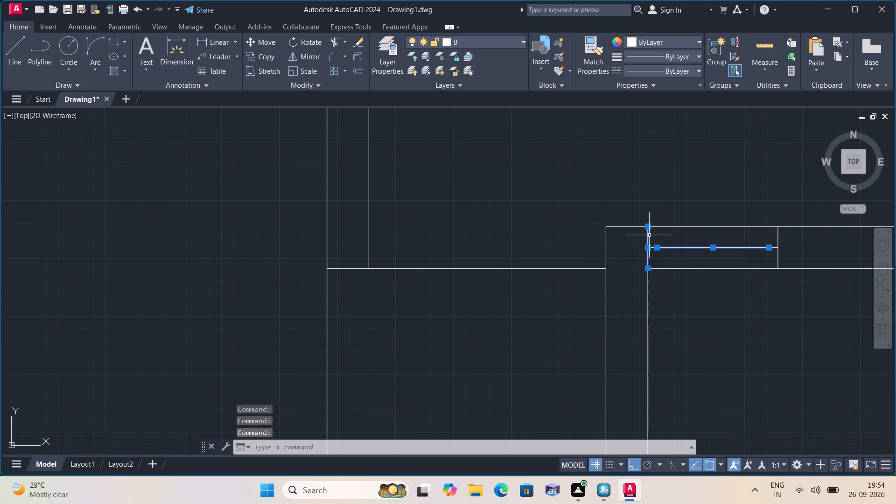
pyautogui.press('Delete')
# Draw a 2' door leaf line straight down from the end of the 2" stub beside the partition.
pyautogui.write('l')
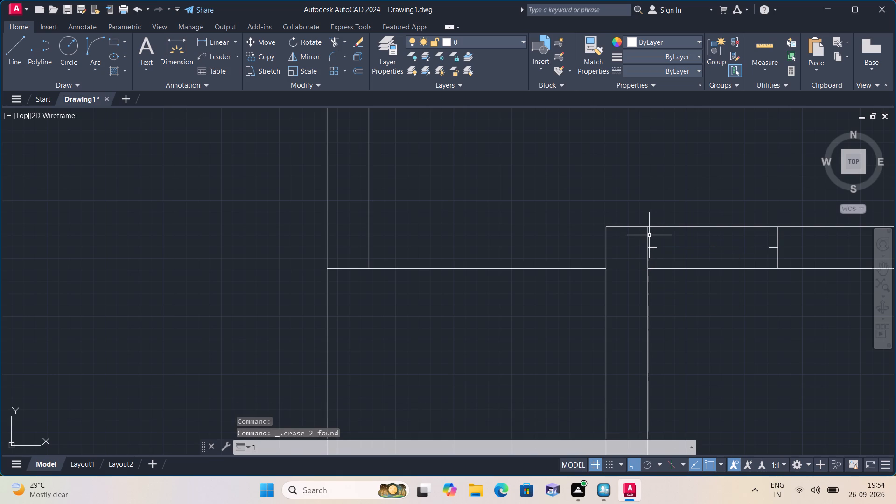
pyautogui.press('space')
pyautogui.click(660, 246)
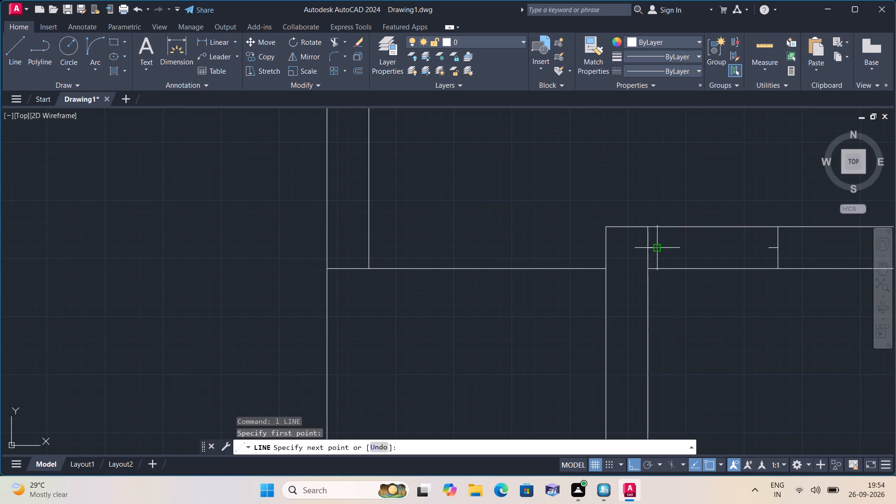
pyautogui.press('2')
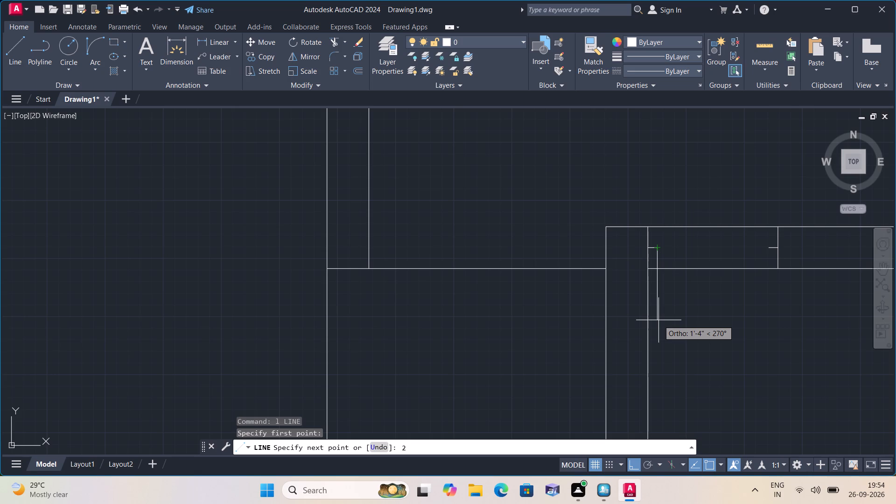
pyautogui.write("'")
pyautogui.press('space')
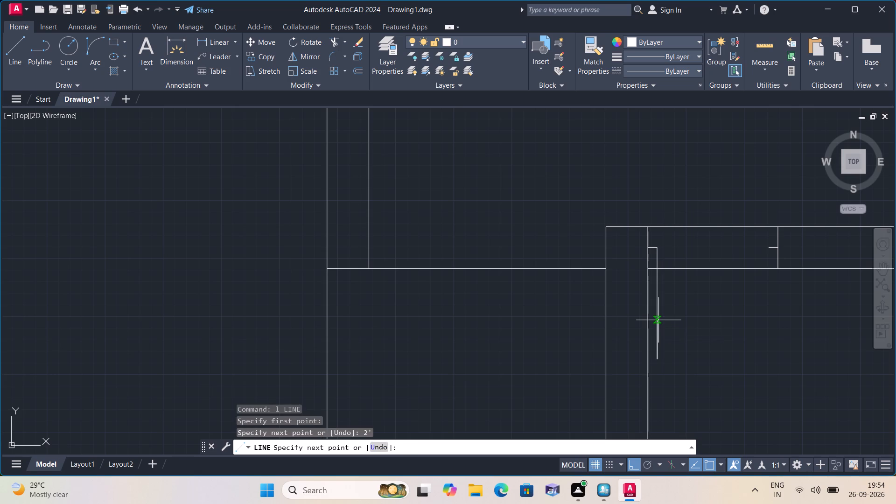
pyautogui.press('Escape')
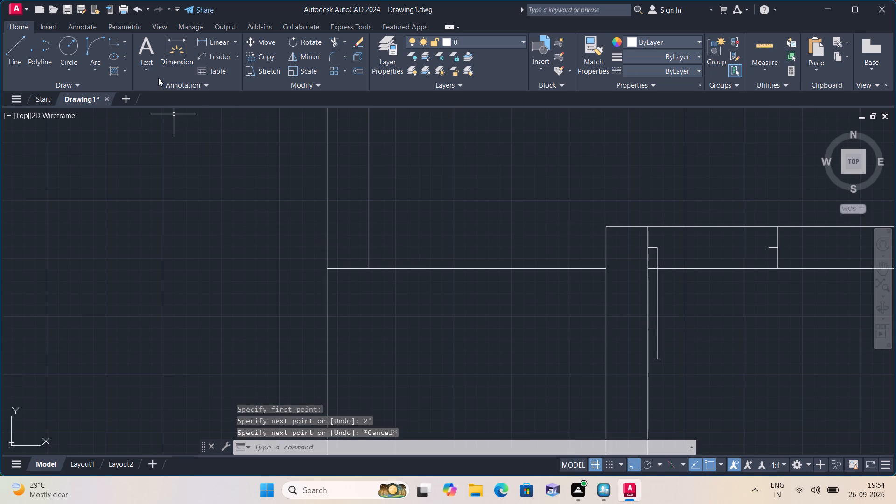
# Draw a Start, End, Direction arc from the door leaf's lower end to the opposite 2" stub as the door swing.
pyautogui.click(98, 68)
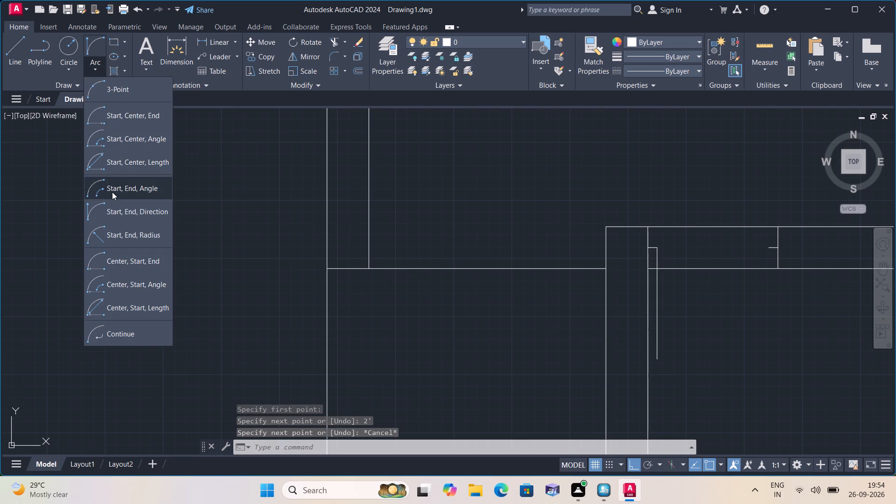
pyautogui.click(110, 204)
pyautogui.scroll(-1, 164, 222)
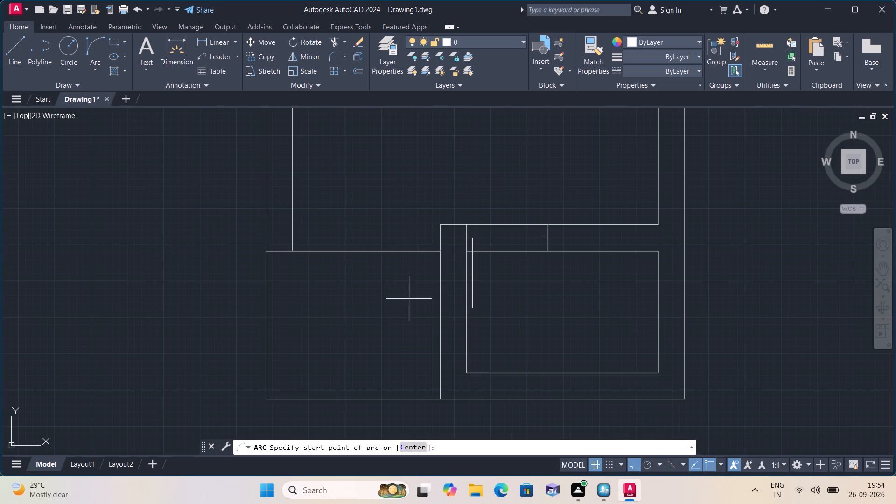
pyautogui.scroll(1, 431, 307)
pyautogui.click(498, 310)
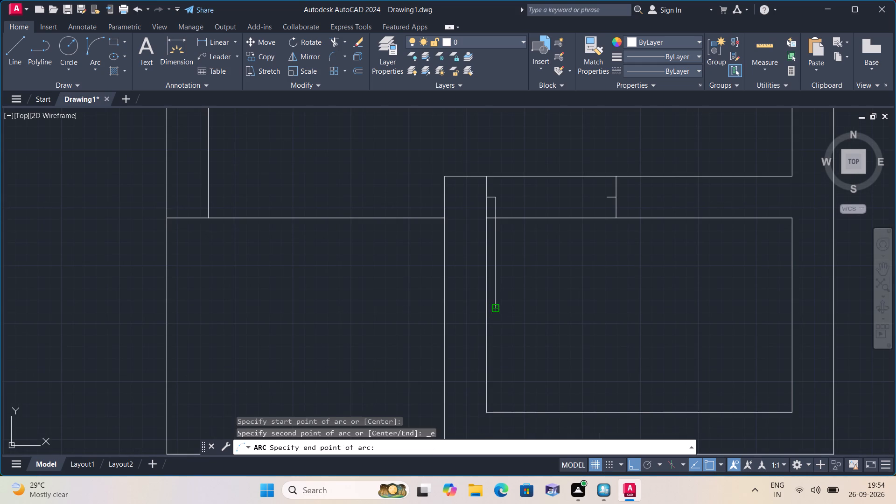
pyautogui.click(608, 194)
pyautogui.click(596, 273)
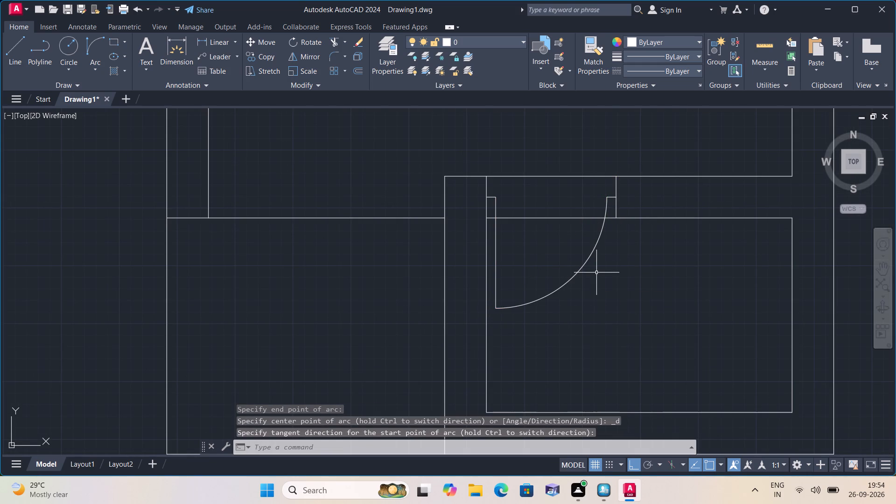
# Trim both wall faces across the door opening, including the leftover piece between the partition and the door leaf.
pyautogui.write('tr')
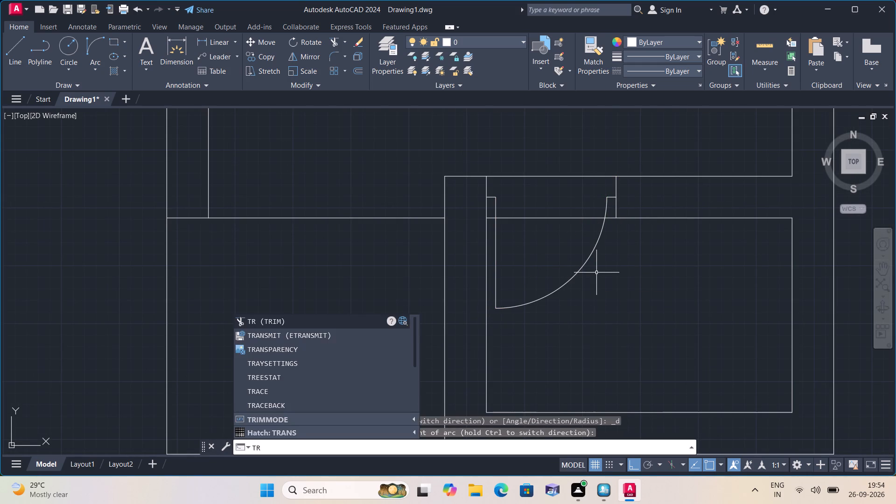
pyautogui.write('im')
pyautogui.press('space')
pyautogui.click(550, 232)
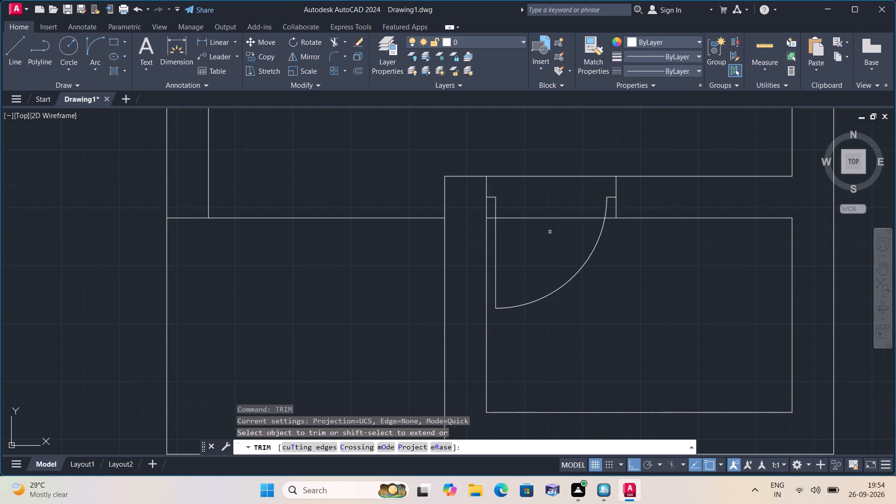
pyautogui.click(554, 160)
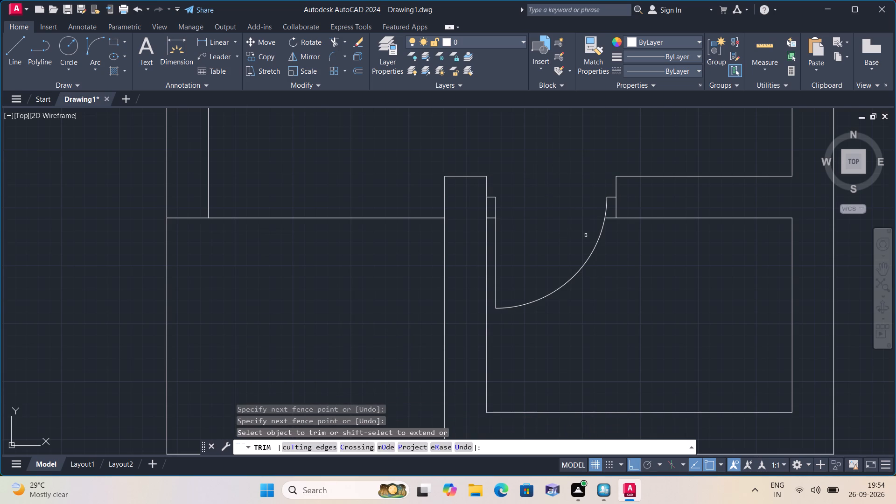
pyautogui.click(610, 216)
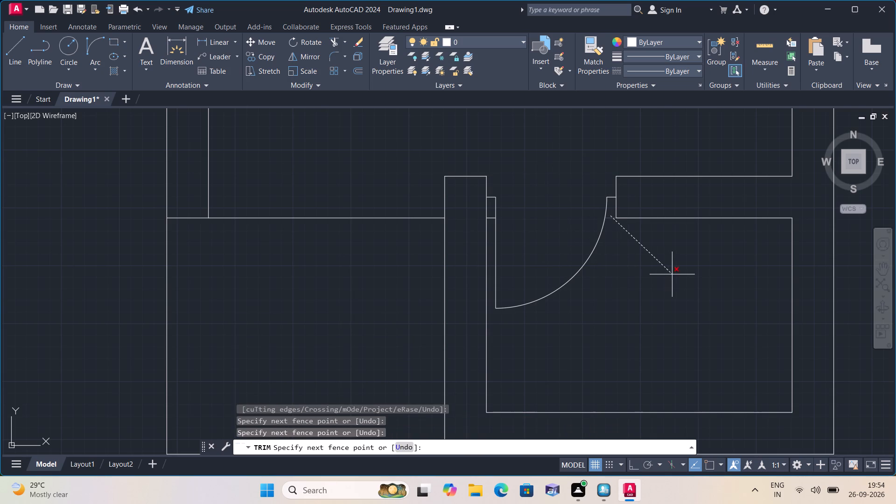
pyautogui.click(671, 274)
pyautogui.scroll(1, 507, 224)
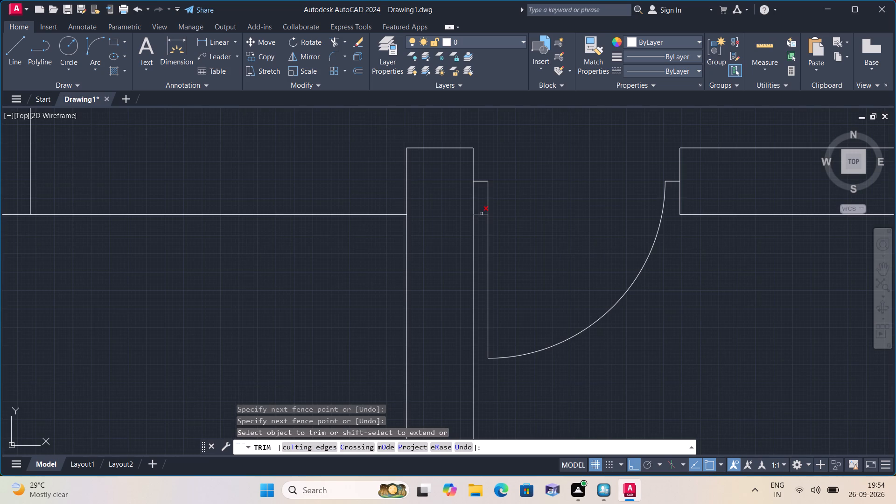
pyautogui.click(482, 214)
pyautogui.scroll(-3, 477, 214)
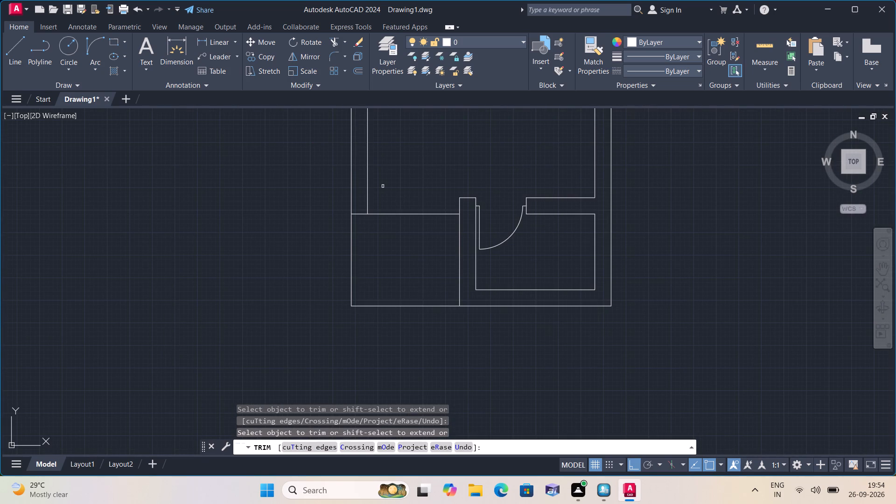
# Draw a freehand horizontal line just below the lower room's level, running from beside that room to beyond the staircase's outer wall.
pyautogui.press('Escape')
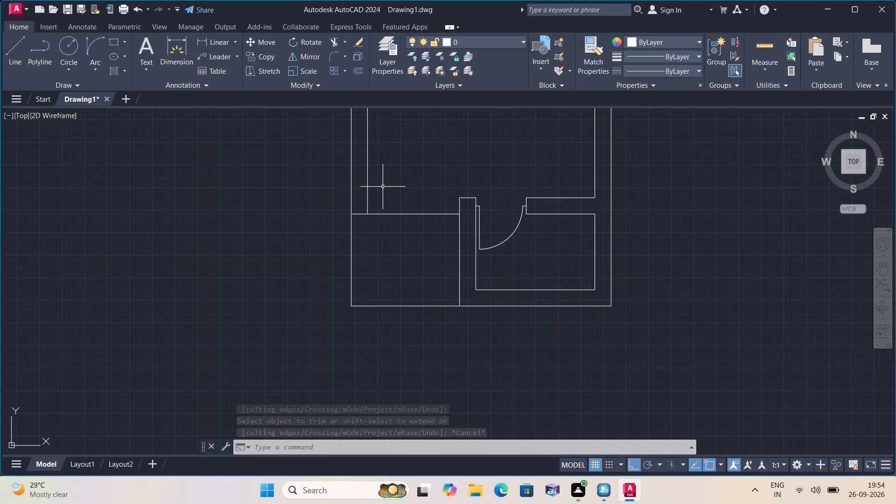
pyautogui.scroll(-1, 385, 199)
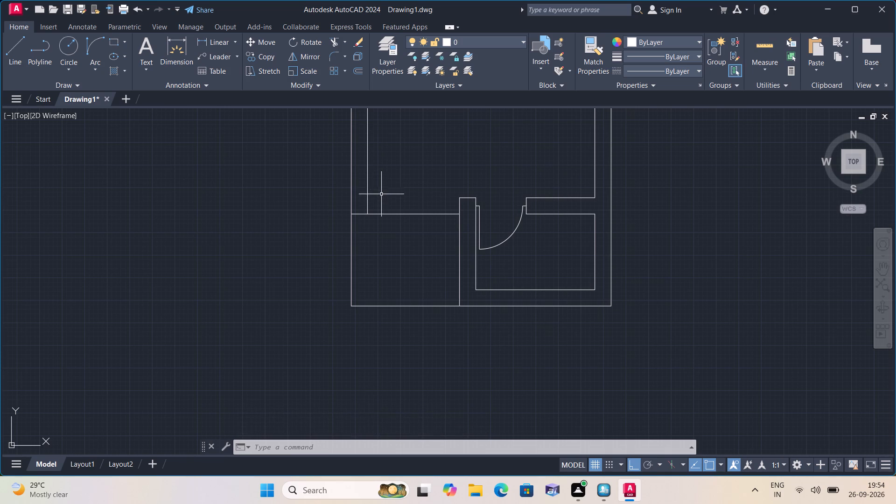
pyautogui.scroll(-2, 385, 199)
pyautogui.moveTo(411, 173); pyautogui.dragTo(365, 286, button='middle')
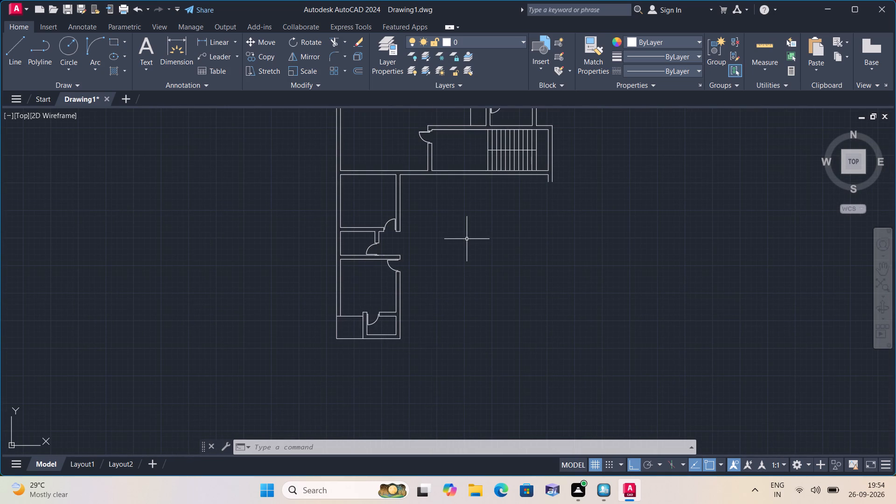
pyautogui.scroll(-1, 467, 239)
pyautogui.scroll(2, 467, 239)
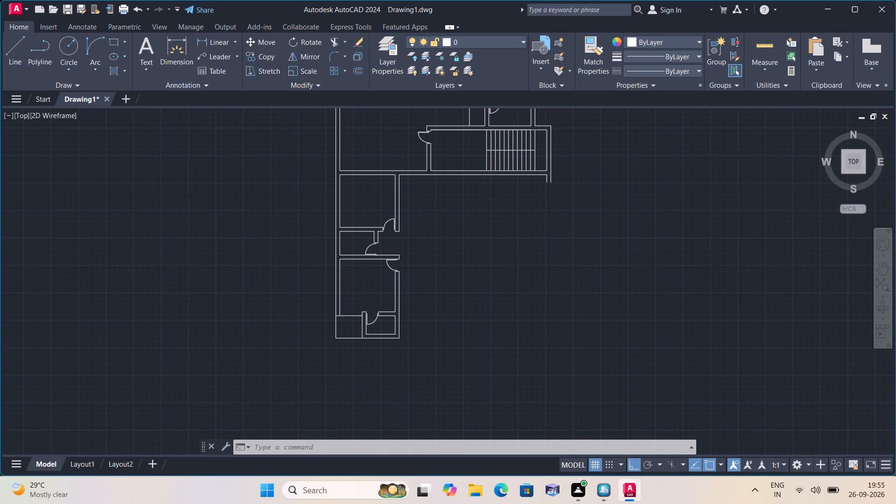
pyautogui.moveTo(448, 220); pyautogui.dragTo(469, 283, button='middle')
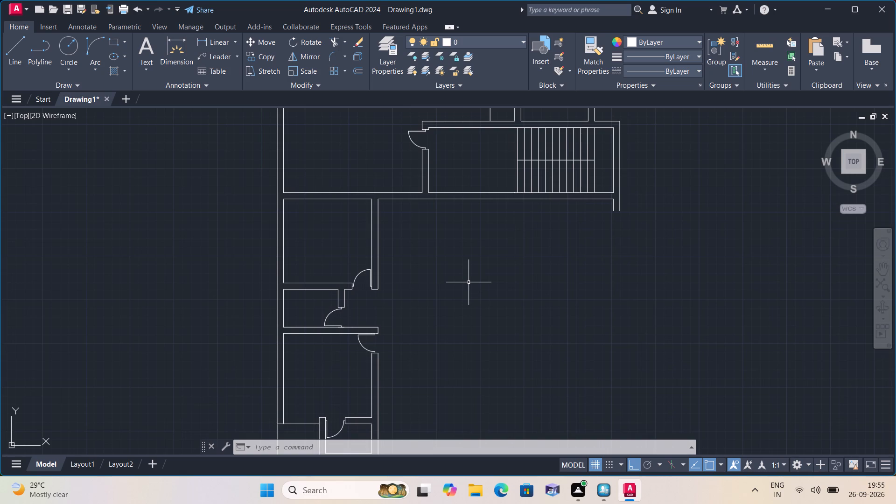
pyautogui.write('l')
pyautogui.press('space')
pyautogui.scroll(1, 469, 282)
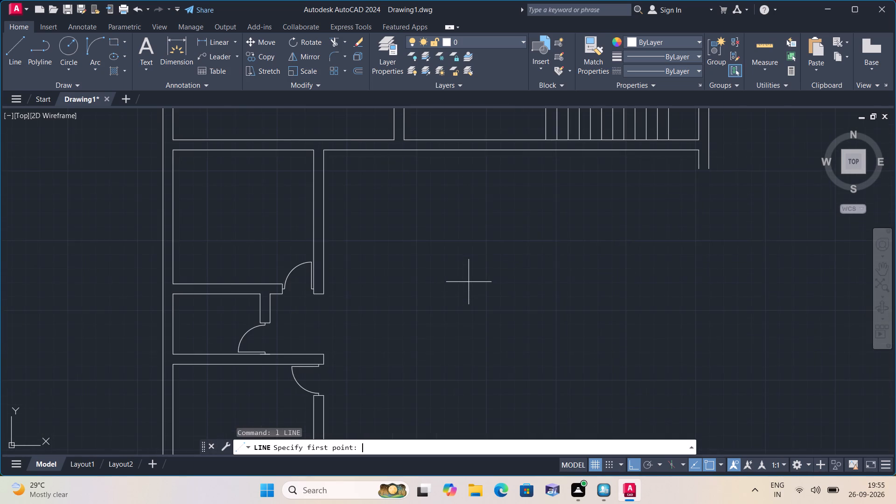
pyautogui.scroll(-2, 457, 301)
pyautogui.moveTo(437, 308); pyautogui.dragTo(423, 239, button='middle')
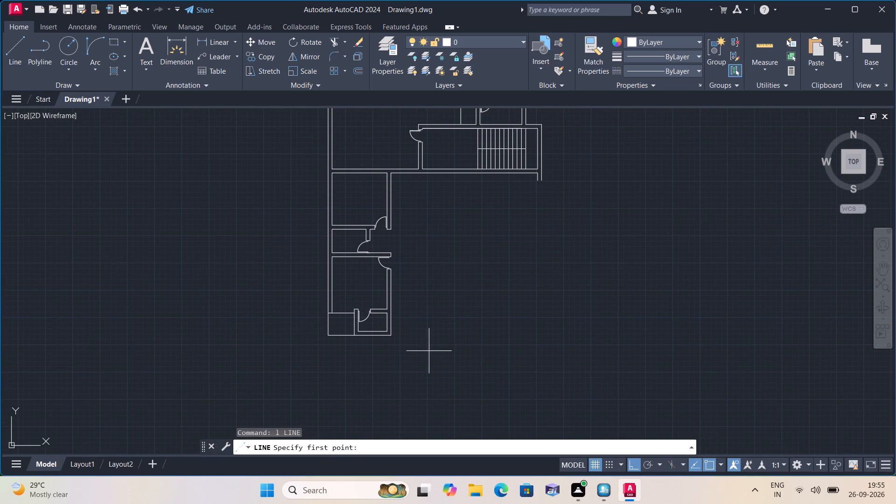
pyautogui.click(426, 350)
pyautogui.click(711, 367)
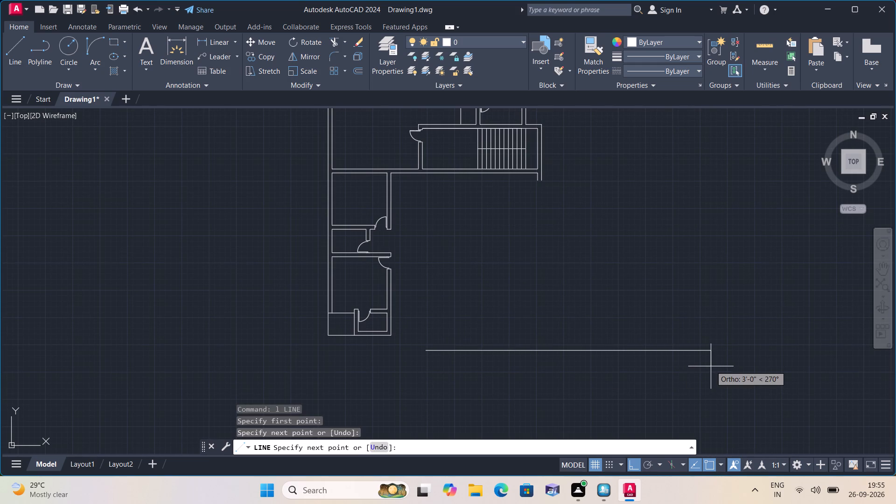
pyautogui.press('space')
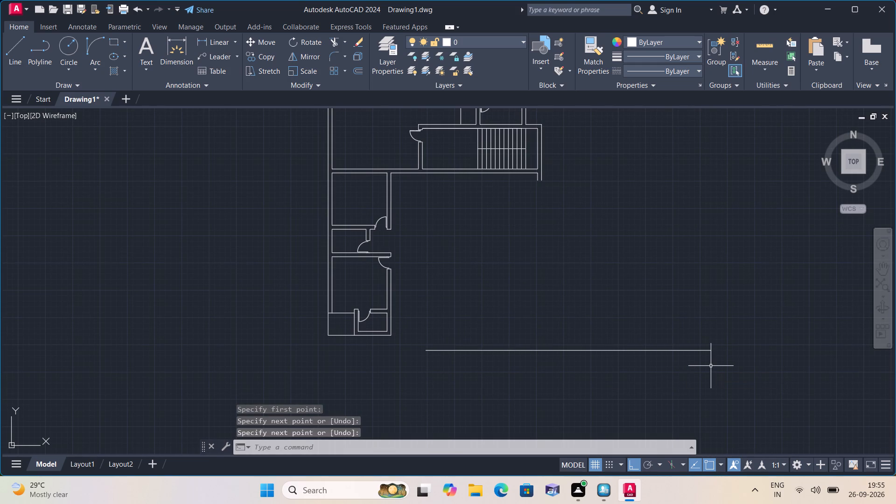
pyautogui.press('space')
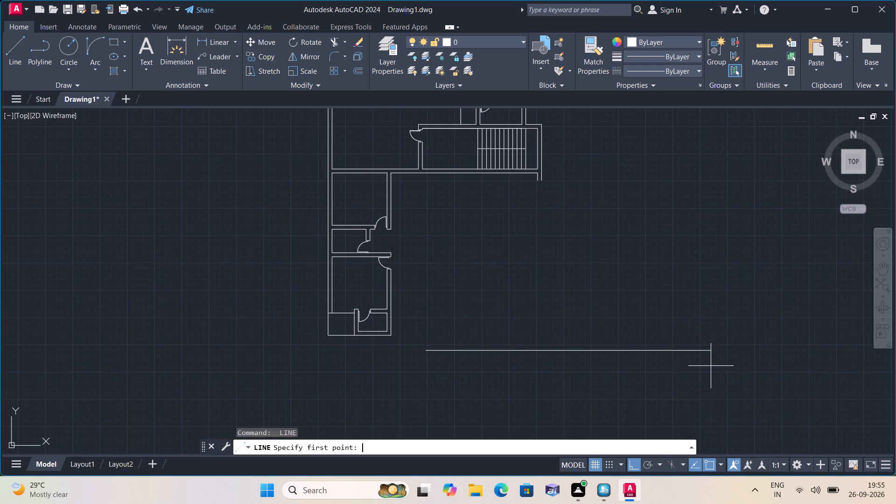
pyautogui.press('Escape')
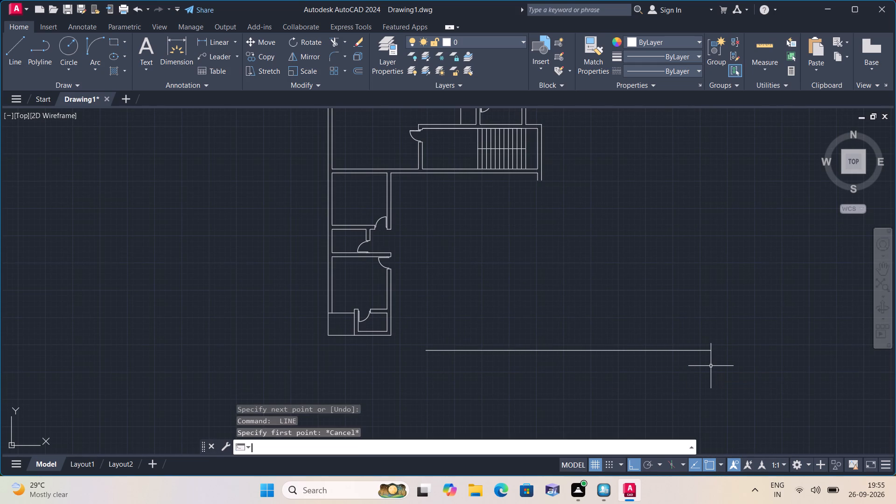
# Extend both faces of the outer wall beside the staircase down to the new horizontal line.
pyautogui.write('exte')
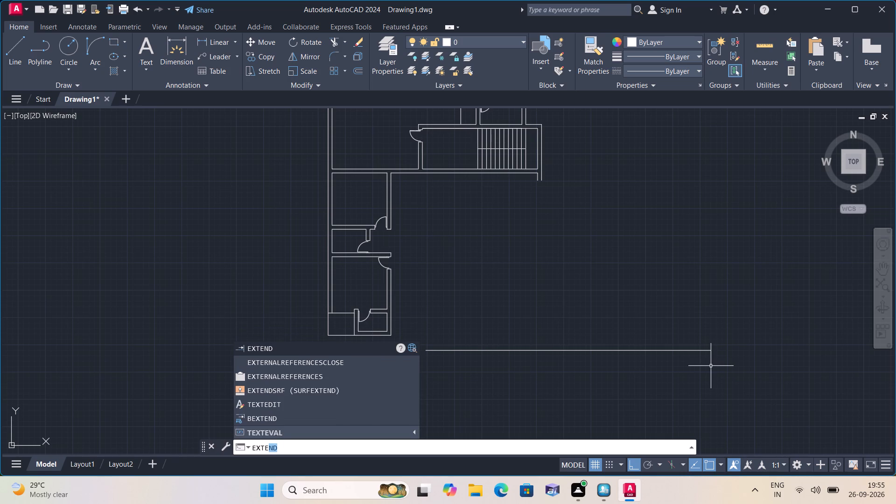
pyautogui.press('space')
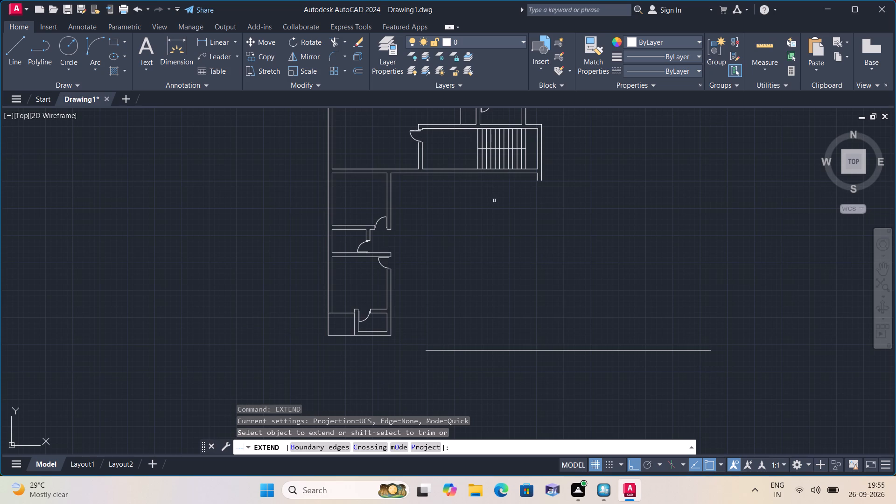
pyautogui.scroll(2, 492, 192)
pyautogui.click(542, 174)
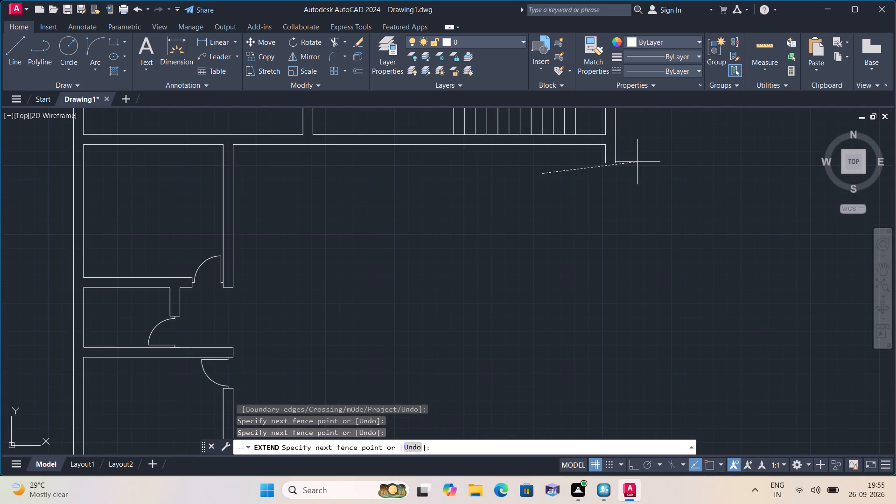
pyautogui.click(635, 160)
pyautogui.click(635, 159)
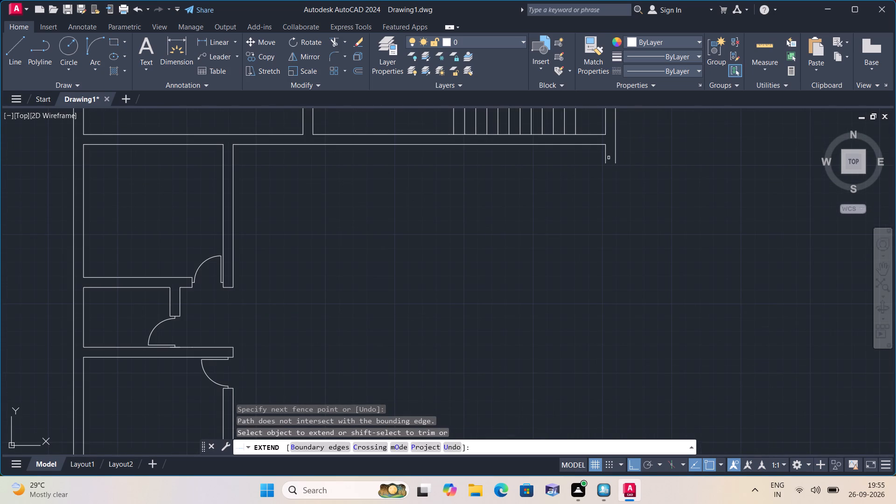
pyautogui.scroll(-1, 603, 164)
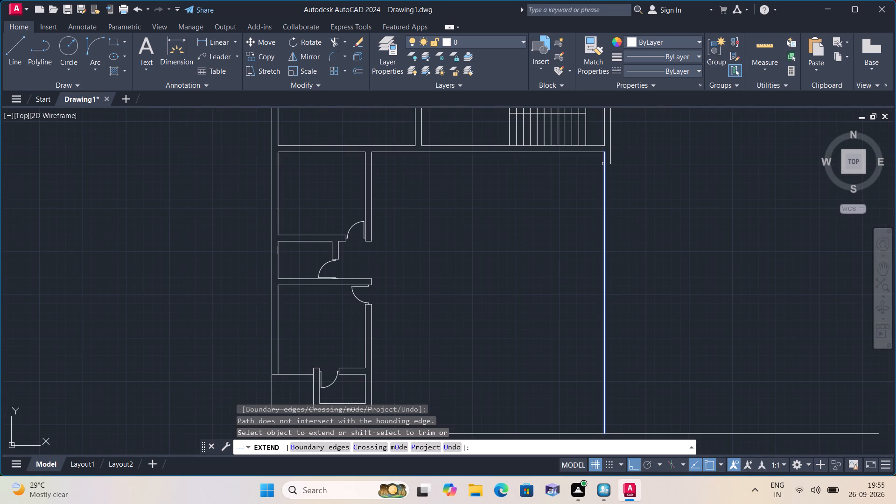
pyautogui.click(603, 164)
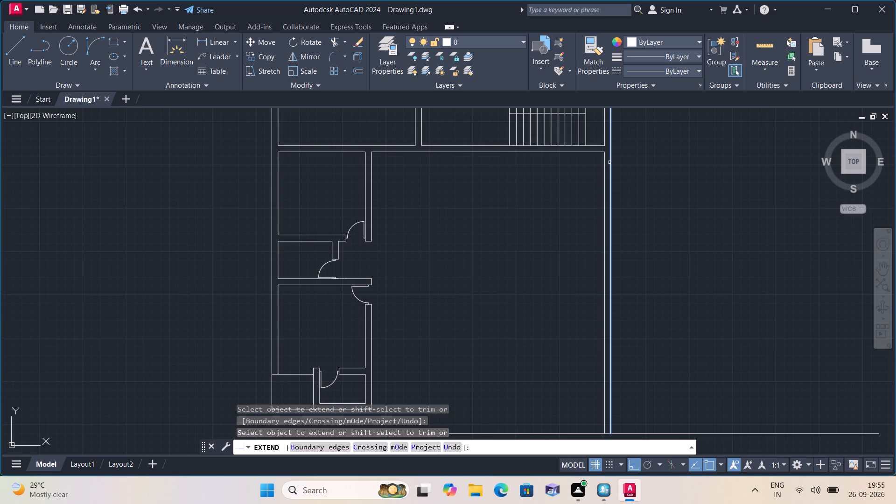
pyautogui.click(609, 162)
pyautogui.scroll(-1, 618, 184)
pyautogui.moveTo(638, 208); pyautogui.dragTo(635, 193, button='middle')
pyautogui.scroll(-1, 638, 208)
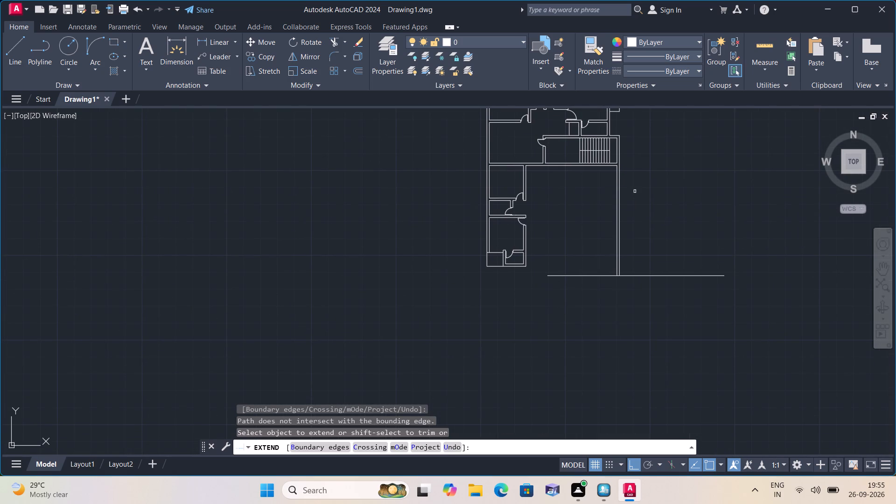
pyautogui.press('space')
# Trim the part of the horizontal line that projects beyond the outer face of the extended wall.
pyautogui.write('trim')
pyautogui.press('space')
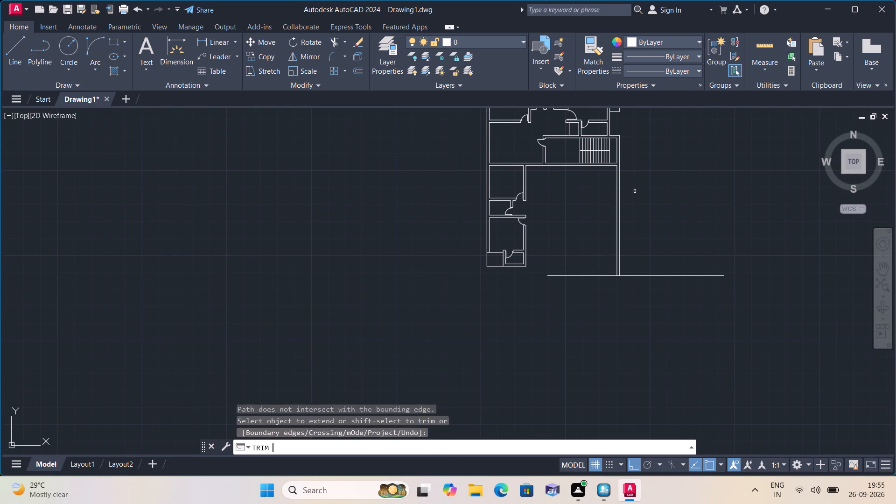
pyautogui.click(663, 261)
pyautogui.click(658, 314)
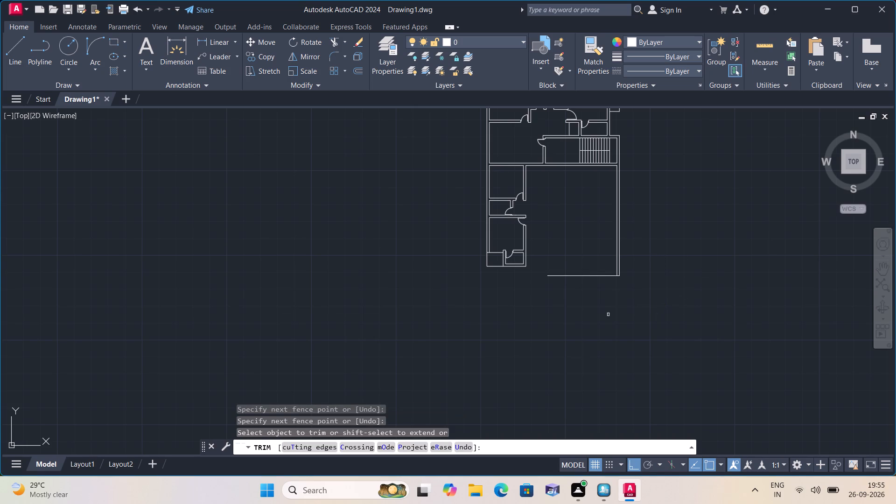
pyautogui.scroll(1, 465, 306)
pyautogui.moveTo(465, 307); pyautogui.dragTo(426, 339, button='middle')
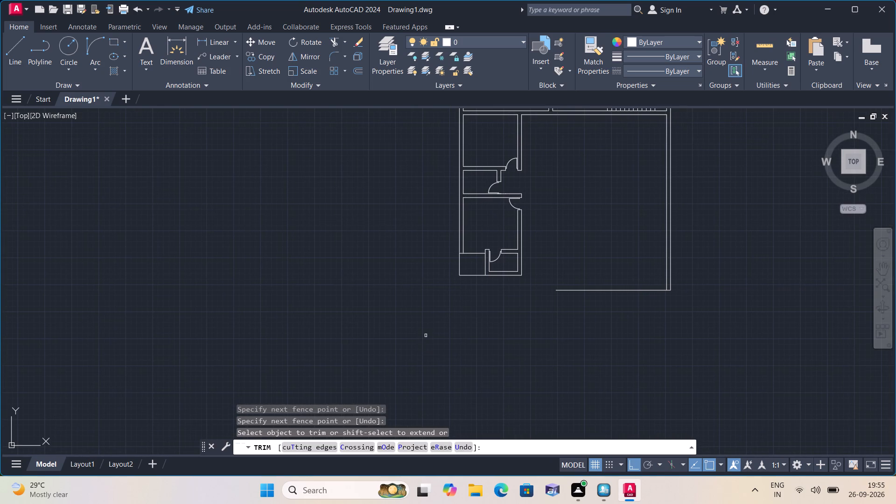
pyautogui.press('space')
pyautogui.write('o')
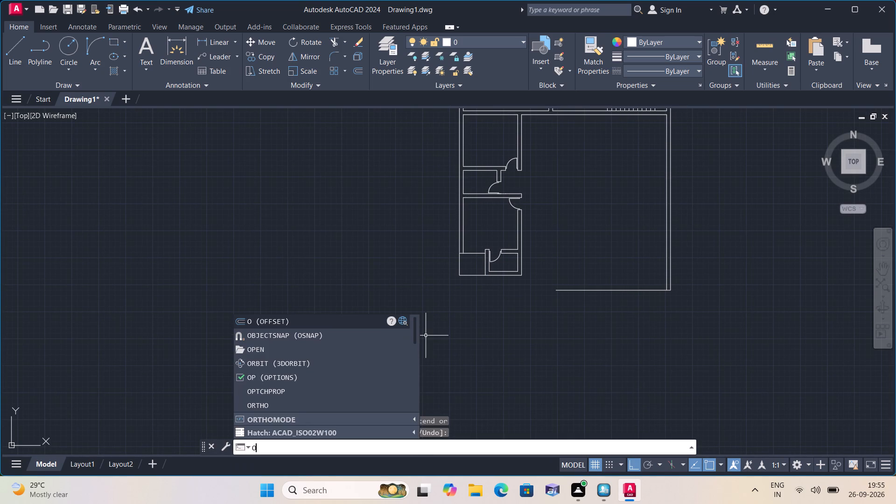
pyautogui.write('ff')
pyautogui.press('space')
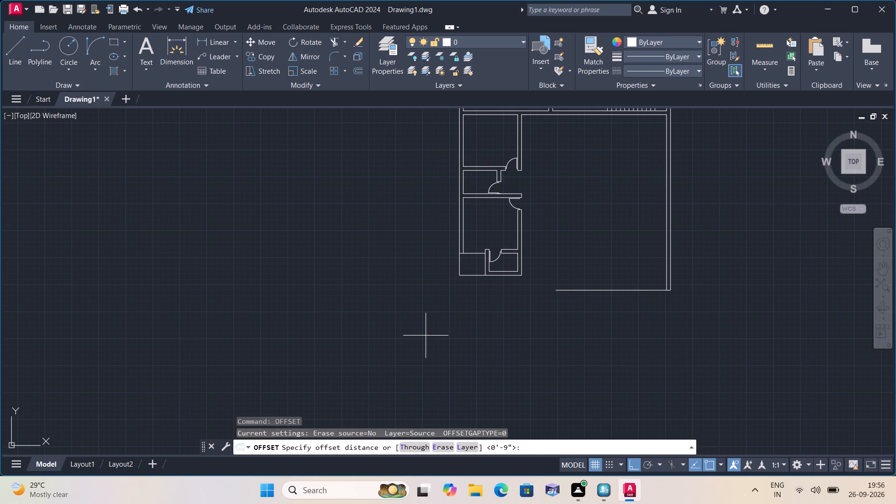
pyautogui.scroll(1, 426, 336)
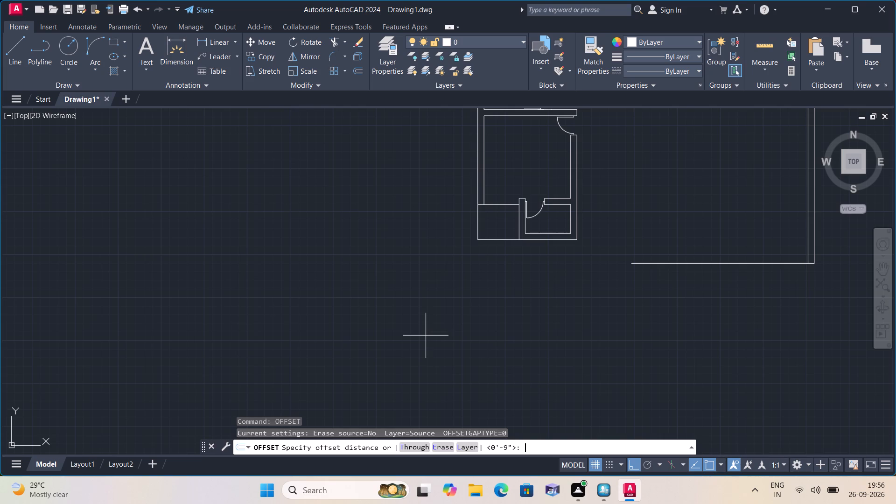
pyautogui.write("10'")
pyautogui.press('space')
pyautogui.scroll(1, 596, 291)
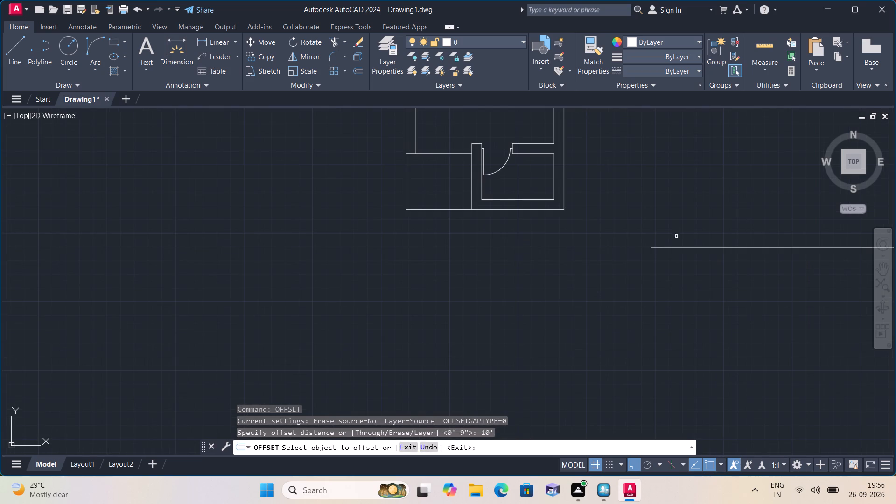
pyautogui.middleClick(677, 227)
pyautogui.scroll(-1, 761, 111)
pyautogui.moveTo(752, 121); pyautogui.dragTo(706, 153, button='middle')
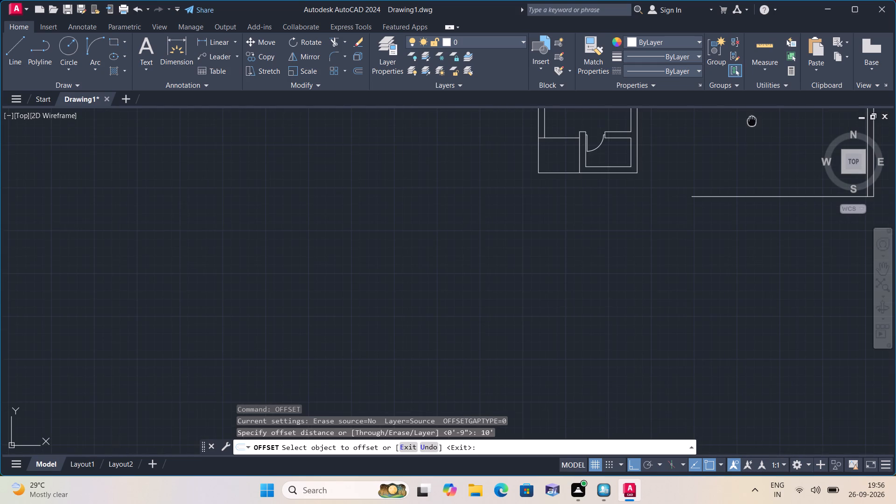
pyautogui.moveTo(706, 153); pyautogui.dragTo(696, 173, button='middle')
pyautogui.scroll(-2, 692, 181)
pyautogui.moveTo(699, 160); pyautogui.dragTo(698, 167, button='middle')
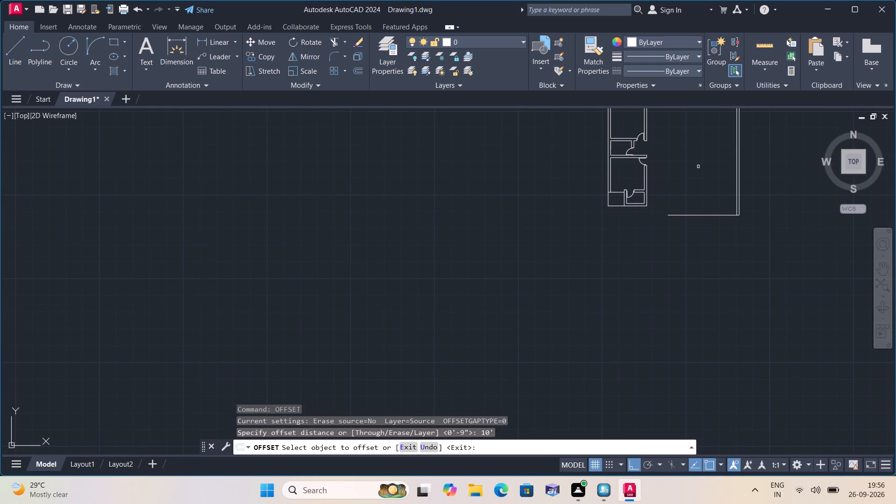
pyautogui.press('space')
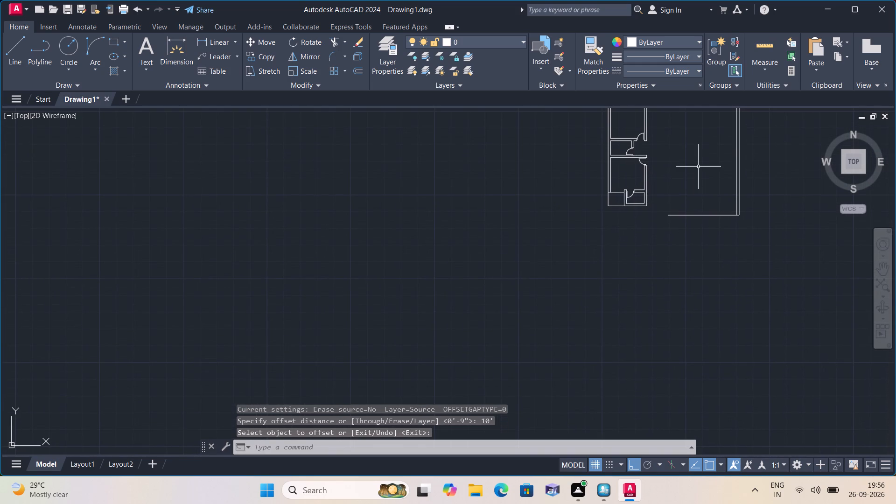
# Offset the lower face of the wall below the staircase 10' downward into the open area.
pyautogui.scroll(-1, 698, 167)
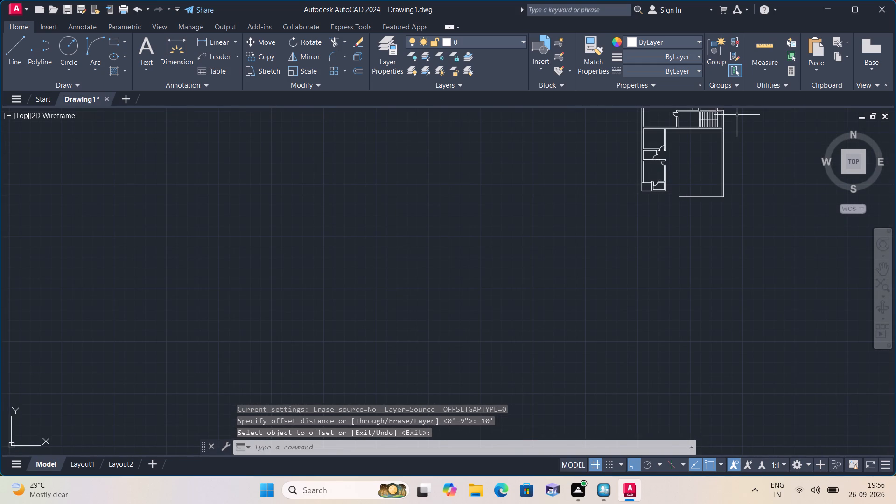
pyautogui.moveTo(714, 142); pyautogui.dragTo(697, 159, button='middle')
pyautogui.scroll(-2, 693, 164)
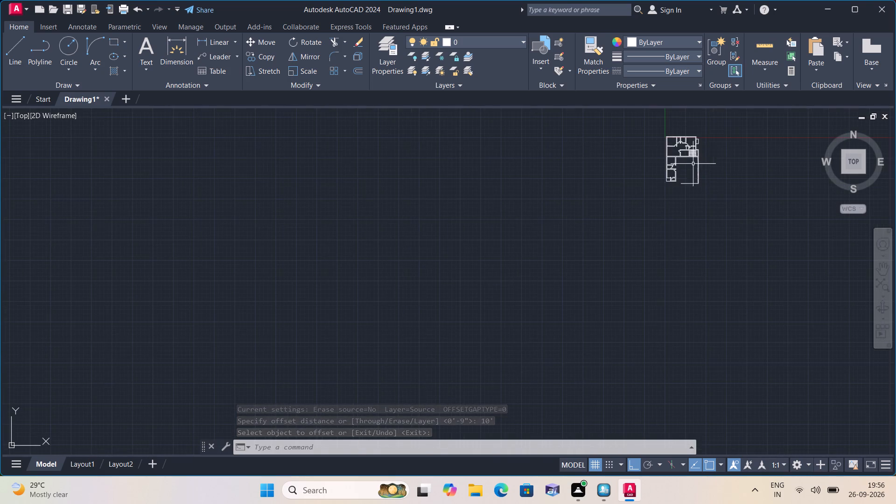
pyautogui.moveTo(677, 156); pyautogui.dragTo(528, 220, button='middle')
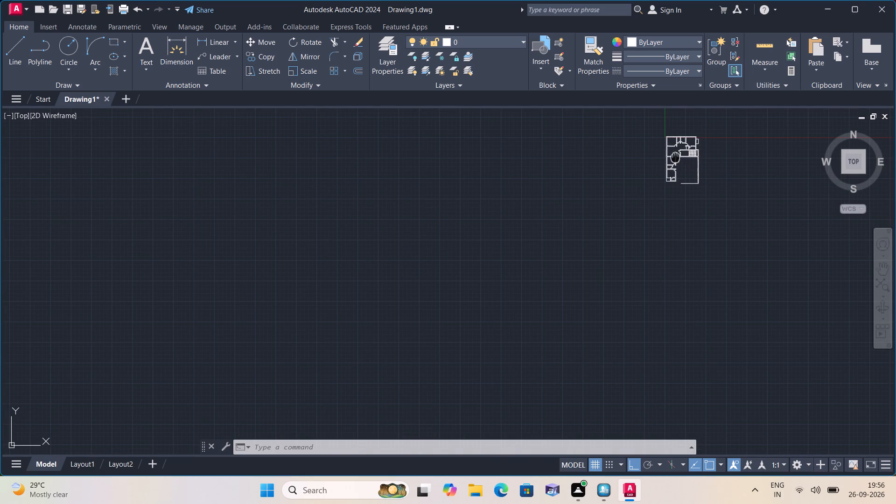
pyautogui.moveTo(528, 220); pyautogui.dragTo(526, 227, button='middle')
pyautogui.scroll(4, 534, 237)
pyautogui.moveTo(552, 194); pyautogui.dragTo(548, 215, button='middle')
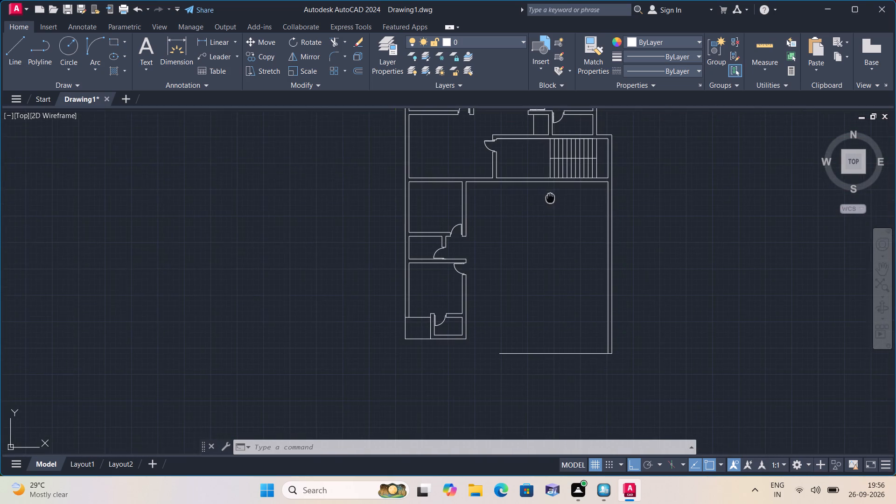
pyautogui.moveTo(548, 215); pyautogui.dragTo(548, 259, button='middle')
pyautogui.press('space')
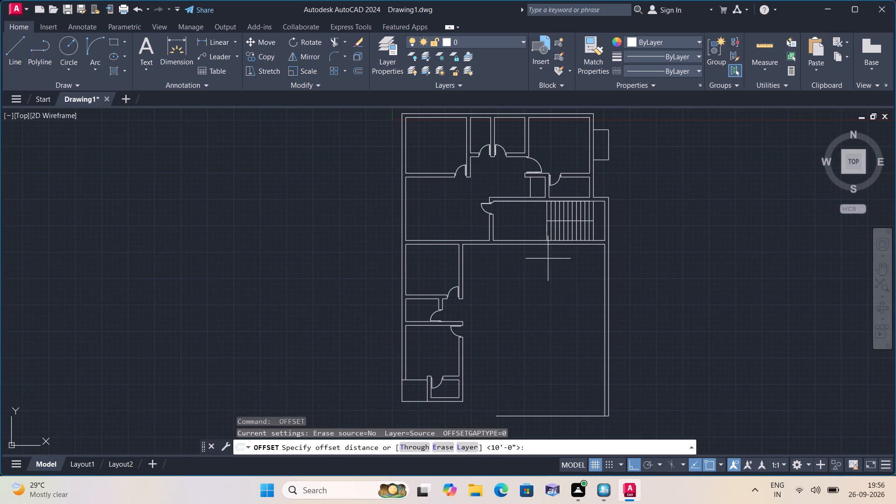
pyautogui.press('space')
pyautogui.scroll(1, 546, 255)
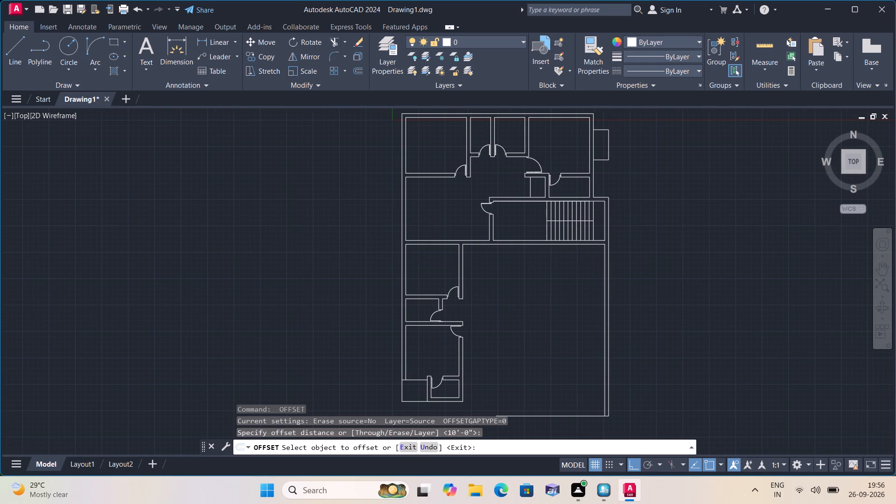
pyautogui.click(537, 238)
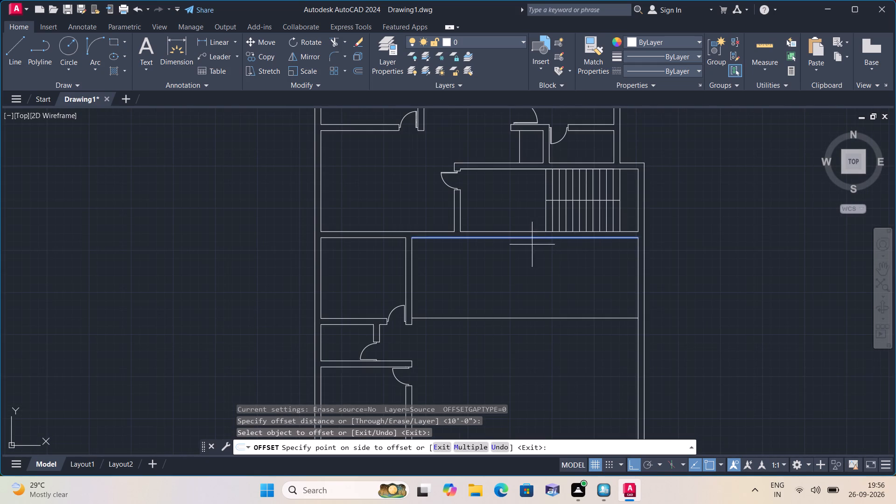
pyautogui.click(513, 280)
pyautogui.press('space')
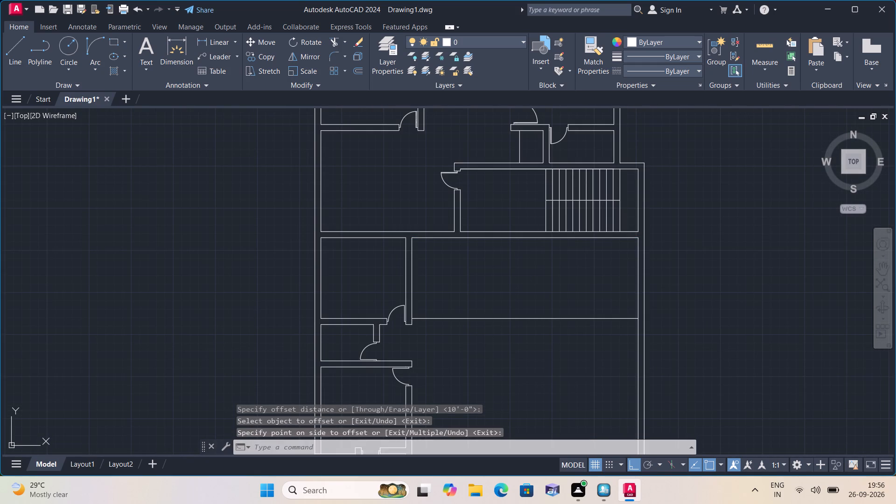
# Offset the new horizontal line 9" downward to form the second face of the cross wall.
pyautogui.press('space')
pyautogui.press('9')
pyautogui.hotkey('shift', '"')
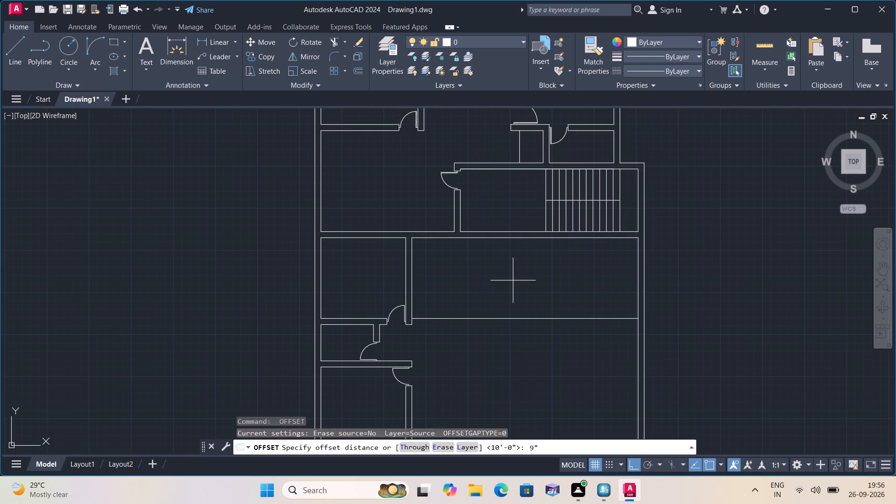
pyautogui.press('space')
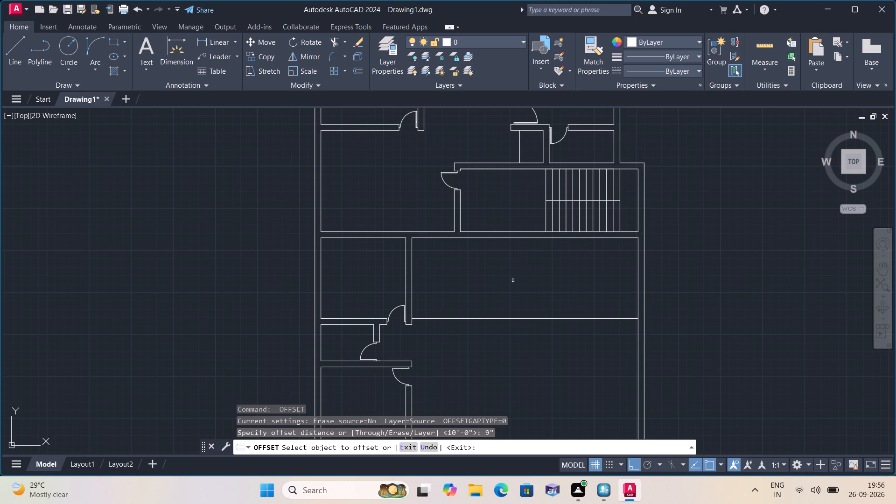
pyautogui.click(511, 319)
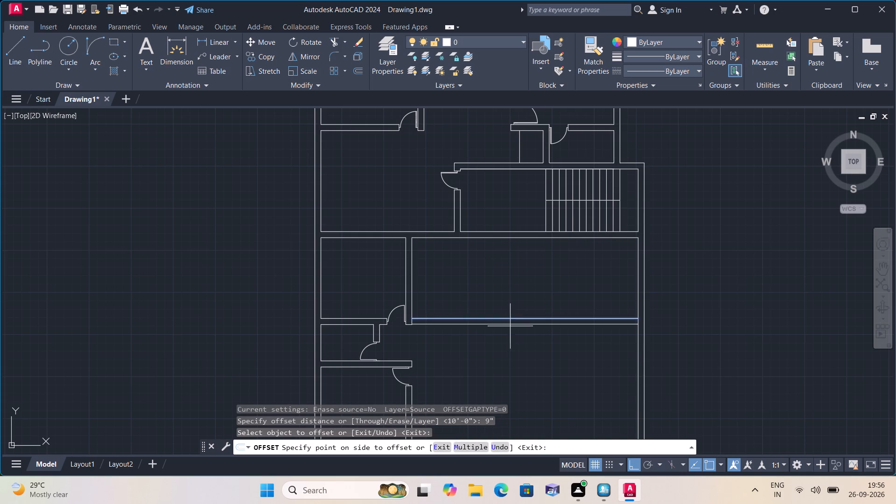
pyautogui.click(502, 350)
pyautogui.press('space')
# Offset the inner face of the outer wall beside the open area 10'6" inward.
pyautogui.press('space')
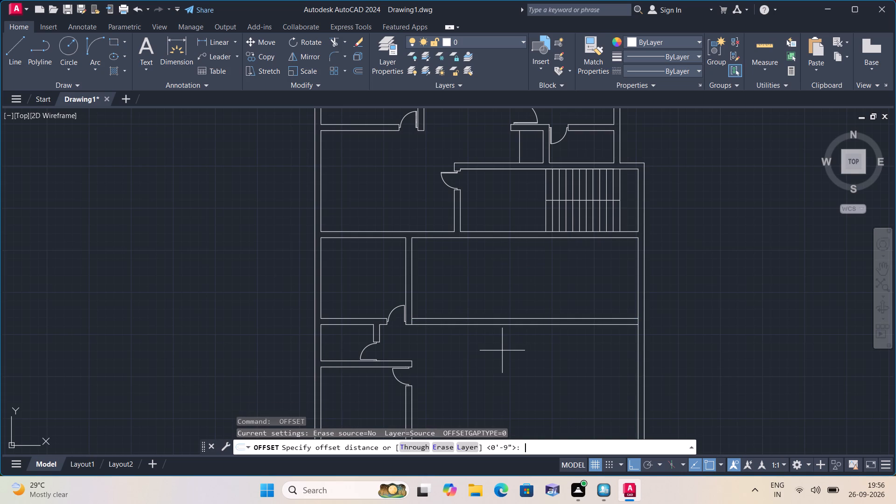
pyautogui.write("10'6")
pyautogui.hotkey('shift', '"')
pyautogui.press('space')
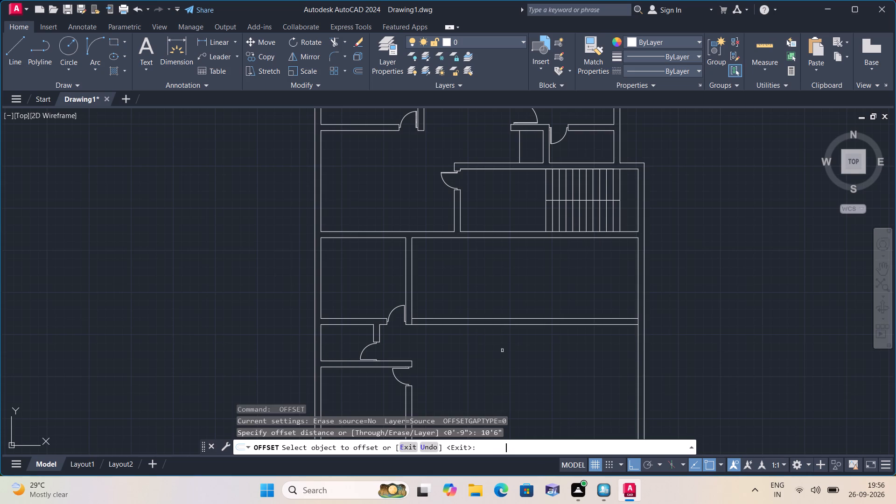
pyautogui.click(637, 304)
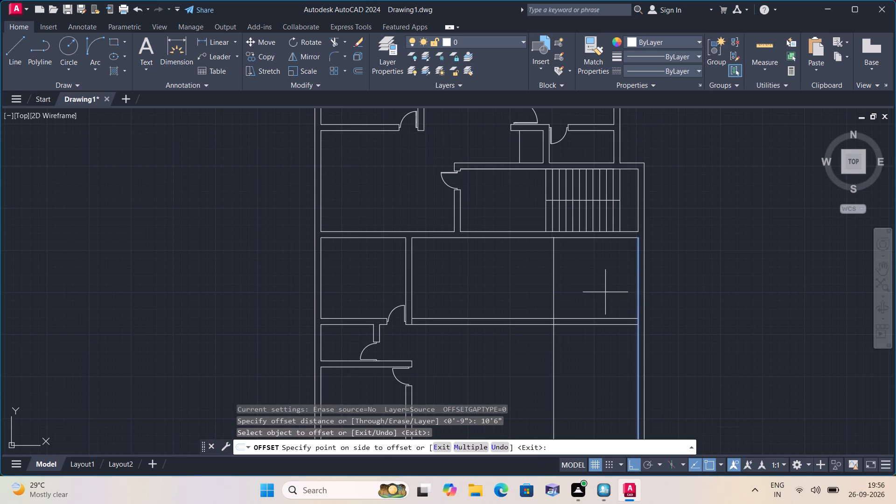
pyautogui.click(605, 292)
pyautogui.press('space')
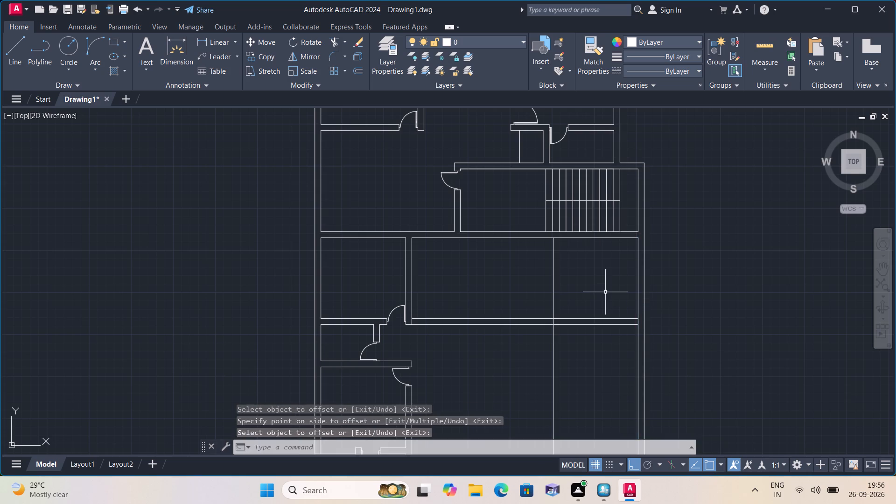
# Offset the new vertical line 9" toward the room with the door to form the partition's second face.
pyautogui.press('space')
pyautogui.write('9"')
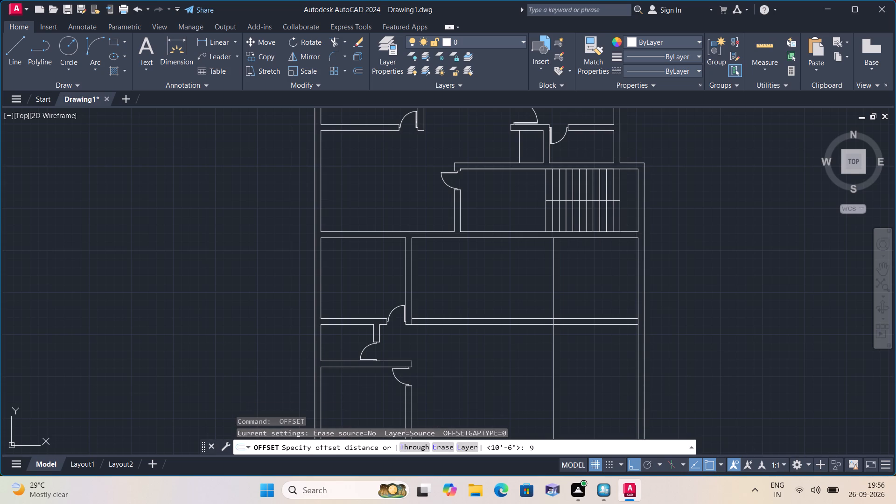
pyautogui.press('space')
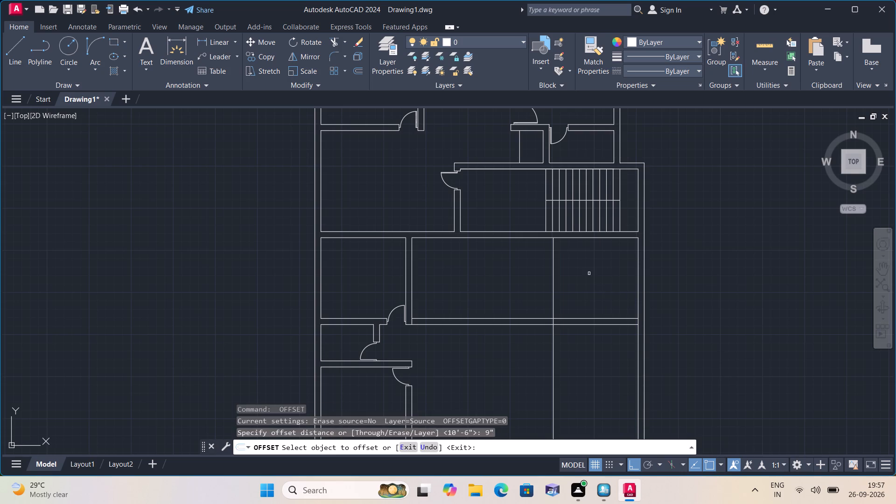
pyautogui.click(553, 270)
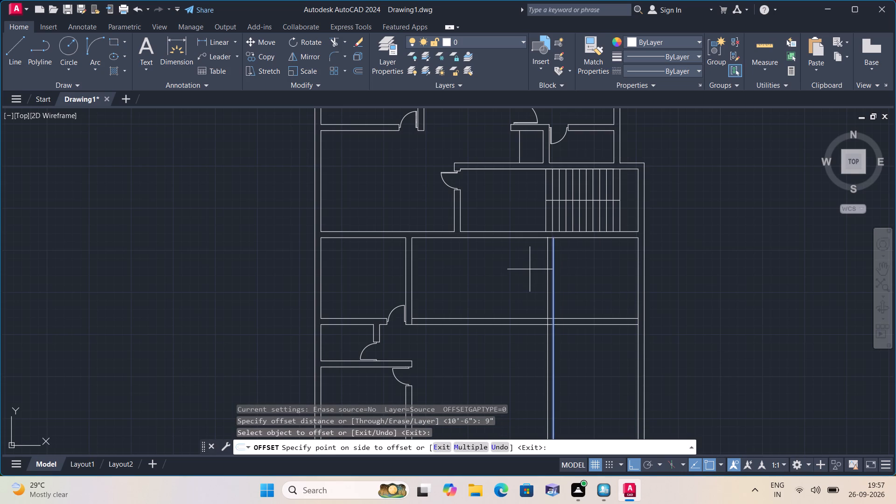
pyautogui.click(530, 269)
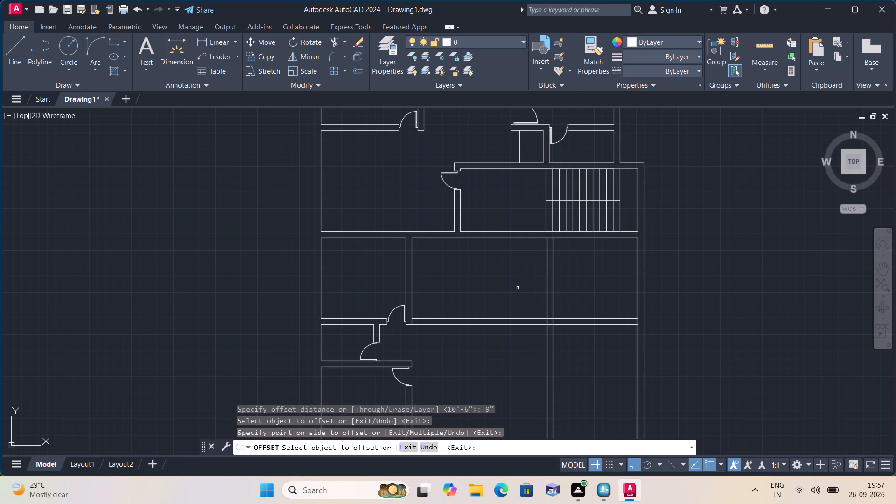
pyautogui.scroll(1, 518, 288)
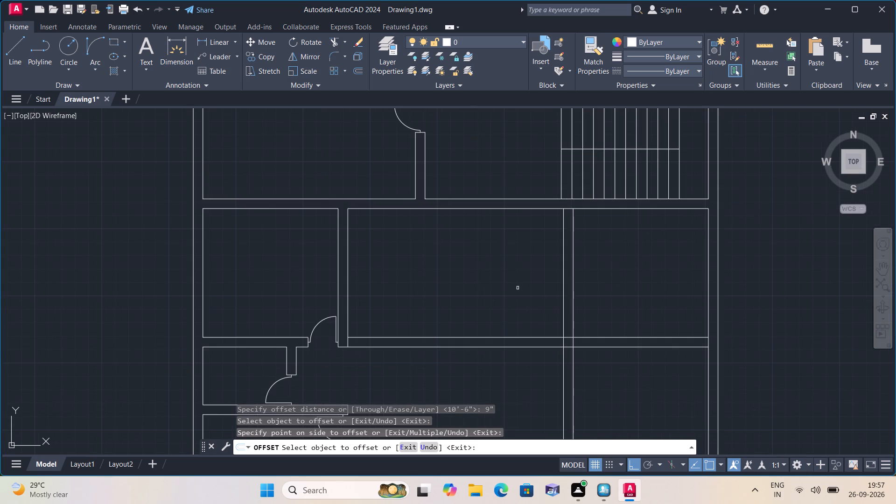
pyautogui.scroll(-1, 518, 288)
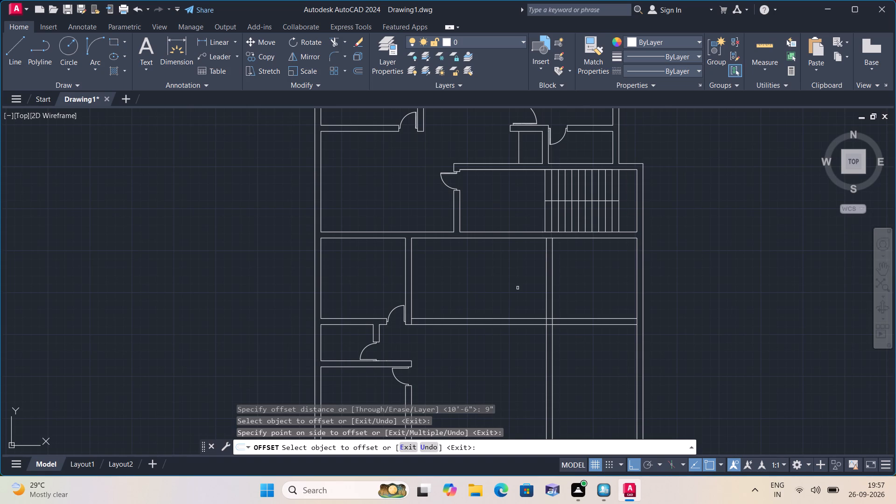
pyautogui.scroll(1, 518, 288)
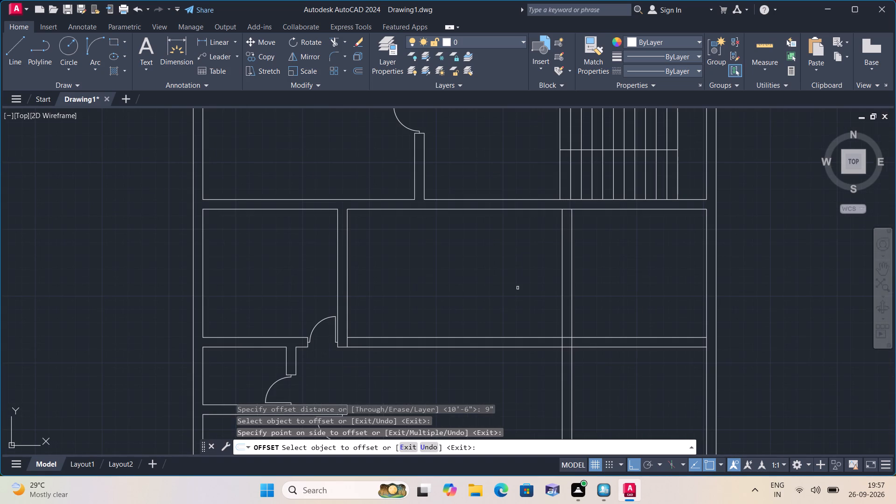
pyautogui.scroll(1, 518, 288)
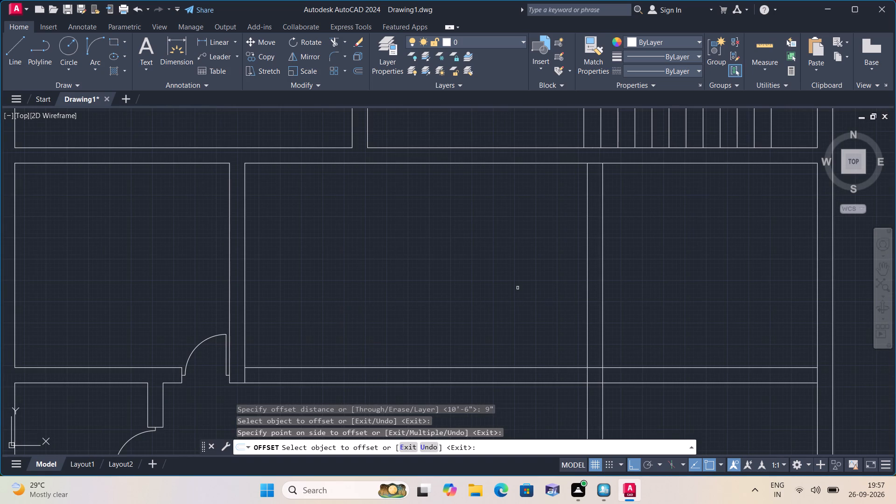
pyautogui.scroll(-1, 518, 288)
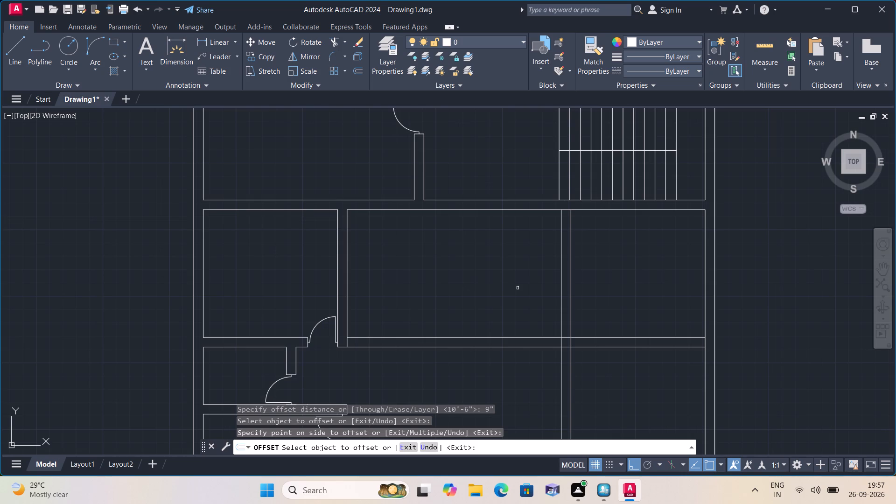
pyautogui.press('space')
# Offset the partition face nearer the room with the door by 8' toward that room.
pyautogui.press('space')
pyautogui.write("8'")
pyautogui.press('space')
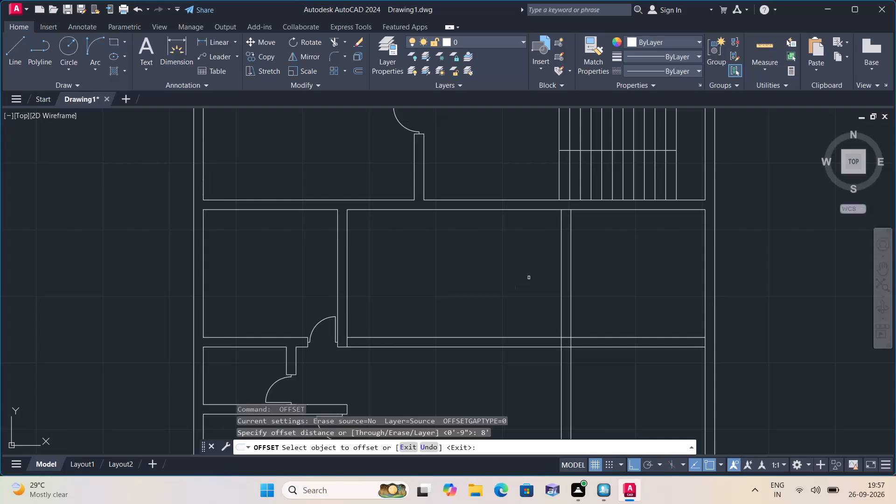
pyautogui.click(561, 305)
pyautogui.click(483, 285)
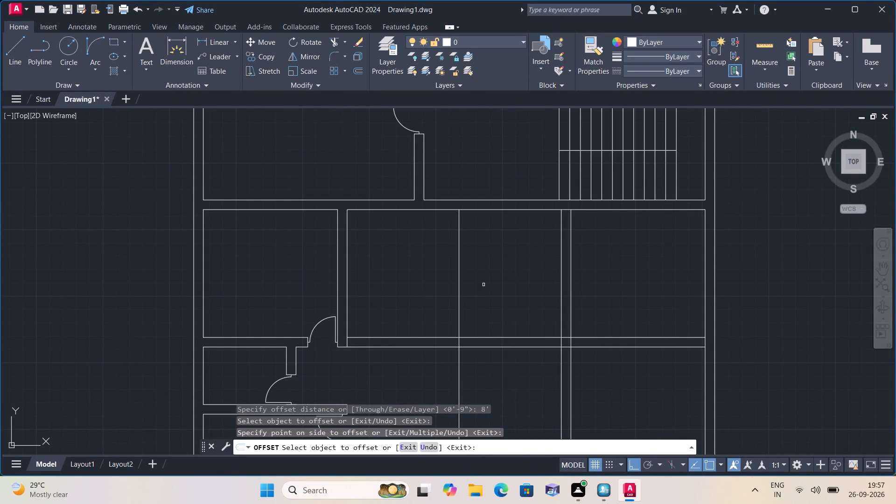
pyautogui.press('space')
# Offset the newest vertical line 9" toward the room with the door to give the second partition its thickness.
pyautogui.press('space')
pyautogui.press('9')
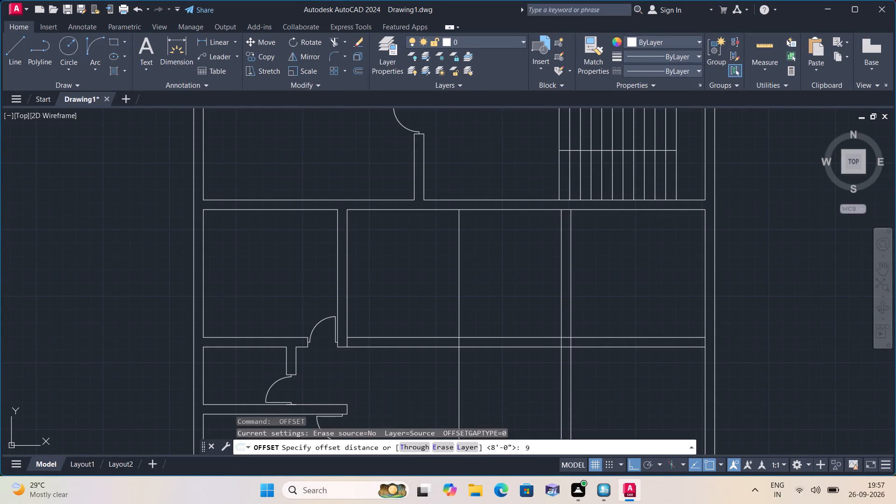
pyautogui.write('"')
pyautogui.press('space')
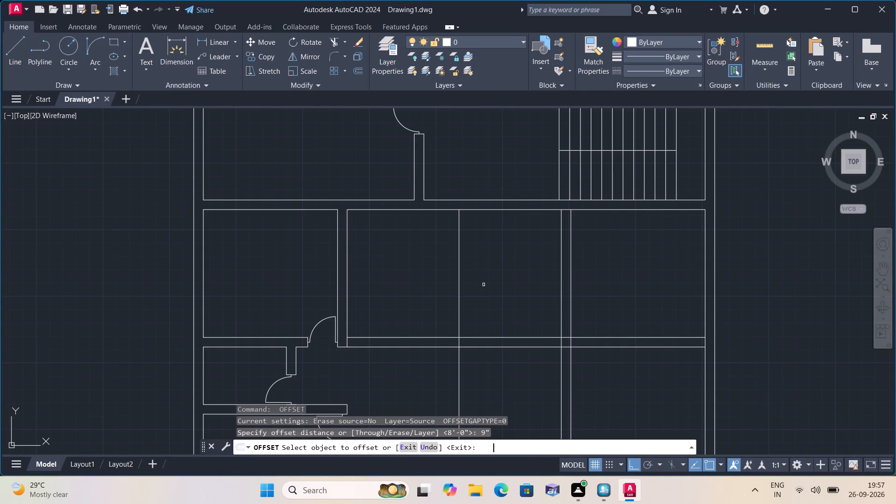
pyautogui.click(458, 283)
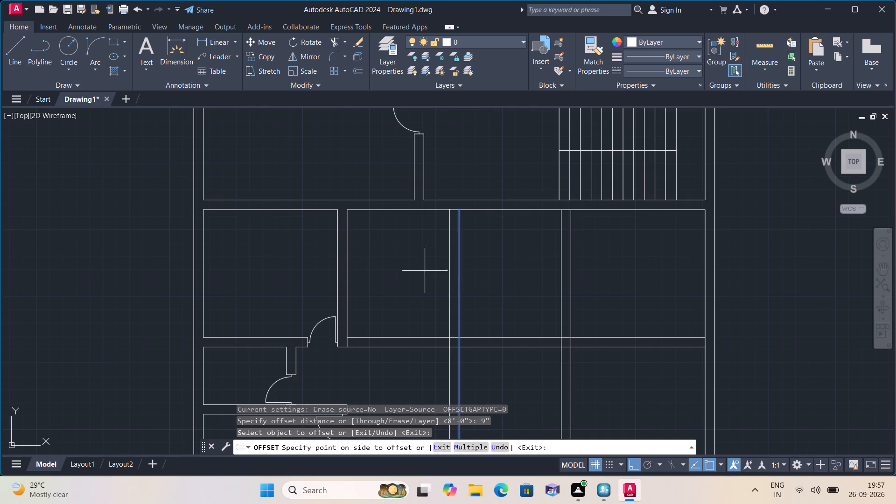
pyautogui.click(421, 269)
pyautogui.press('space')
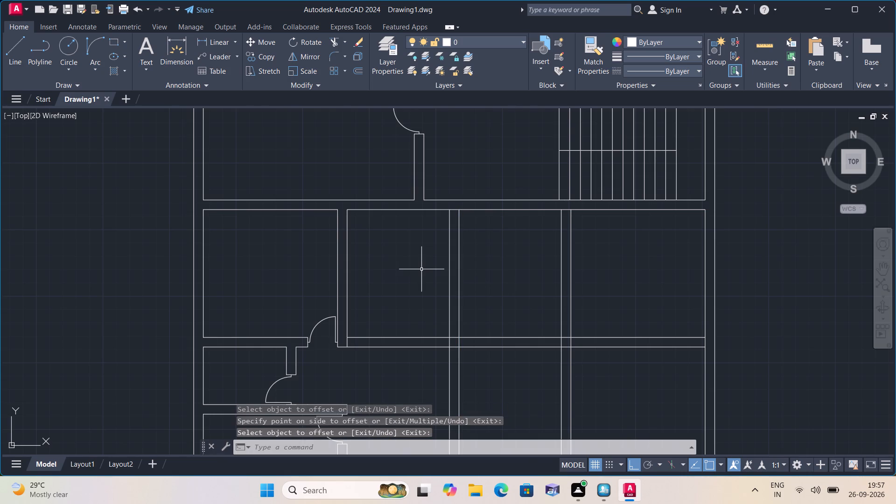
# Measure the clear width between the wall of the room with the door and the nearest partition with a linear dimension.
pyautogui.click(235, 41)
pyautogui.click(229, 59)
pyautogui.scroll(1, 293, 158)
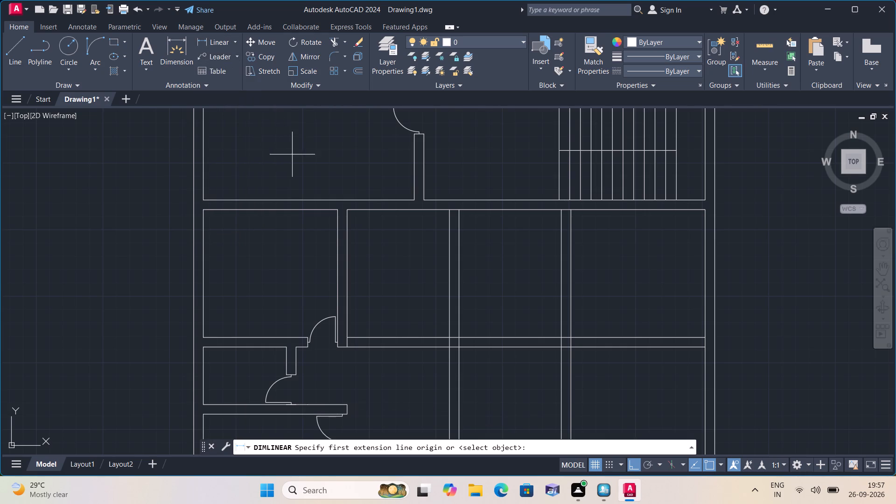
pyautogui.click(380, 280)
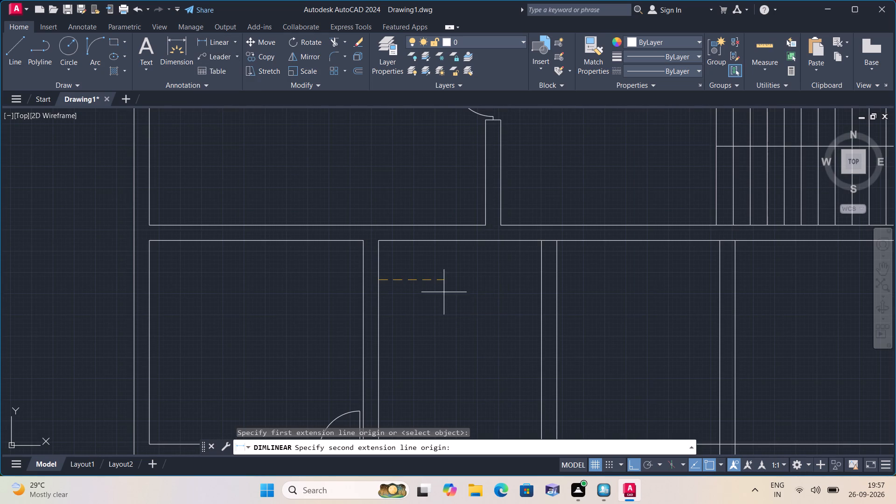
pyautogui.click(542, 279)
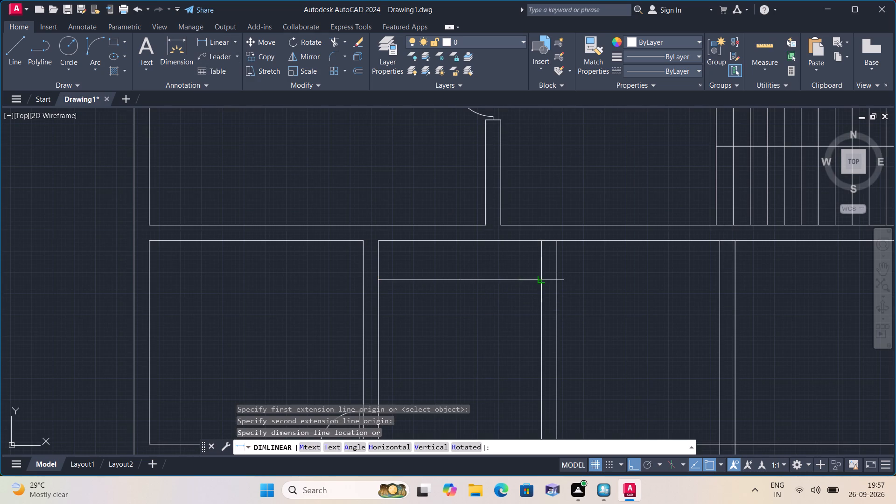
pyautogui.scroll(6, 453, 268)
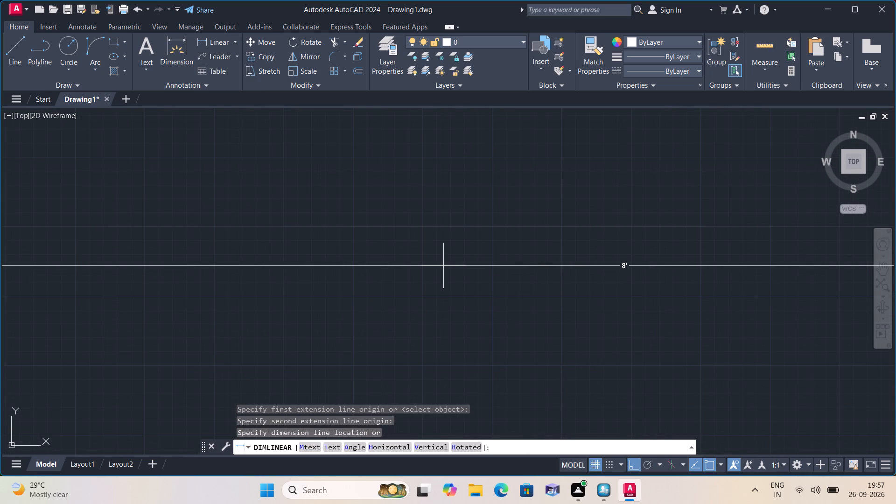
pyautogui.scroll(-5, 443, 266)
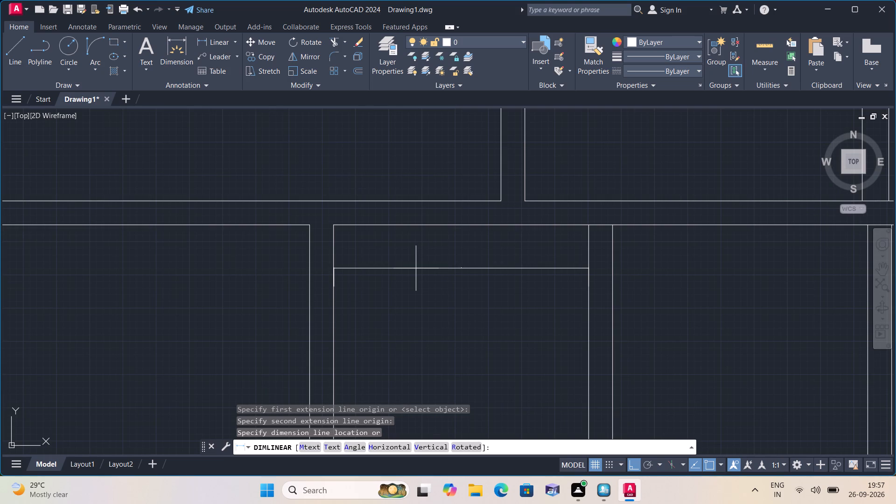
pyautogui.press('space')
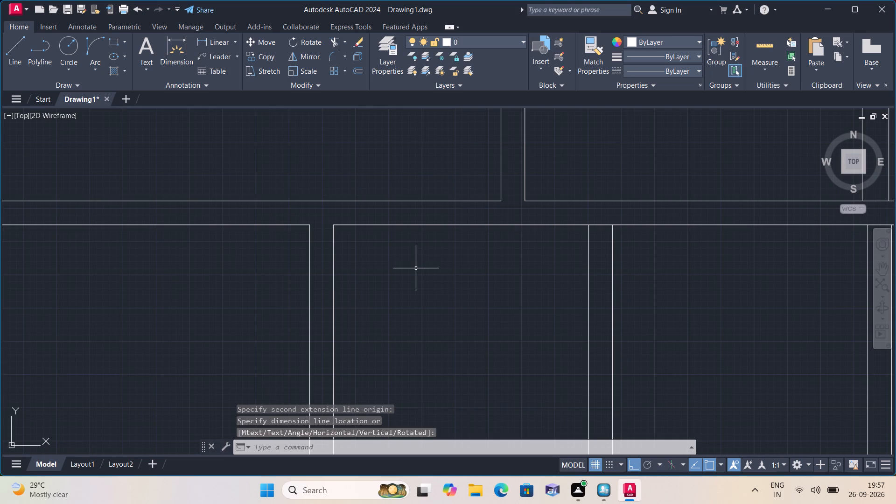
# Measure the clear width between the two new partitions with a linear dimension.
pyautogui.moveTo(420, 306); pyautogui.dragTo(345, 234, button='middle')
pyautogui.scroll(-1, 345, 235)
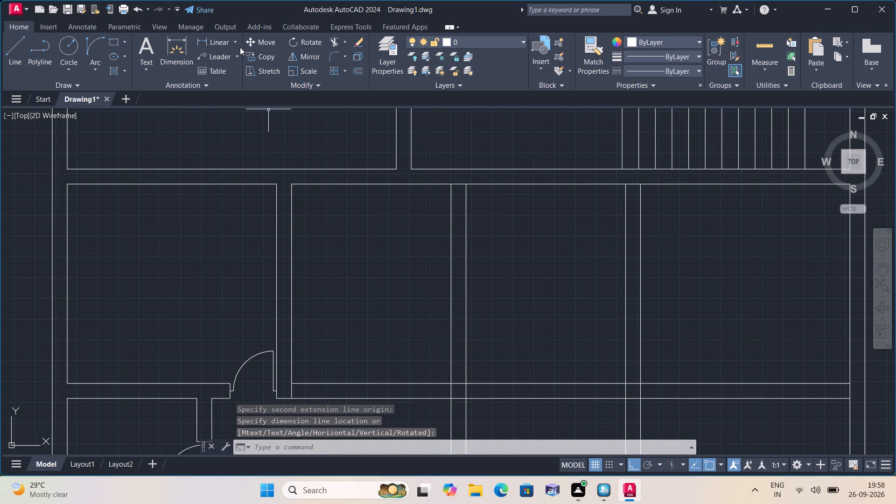
pyautogui.click(236, 42)
pyautogui.click(233, 61)
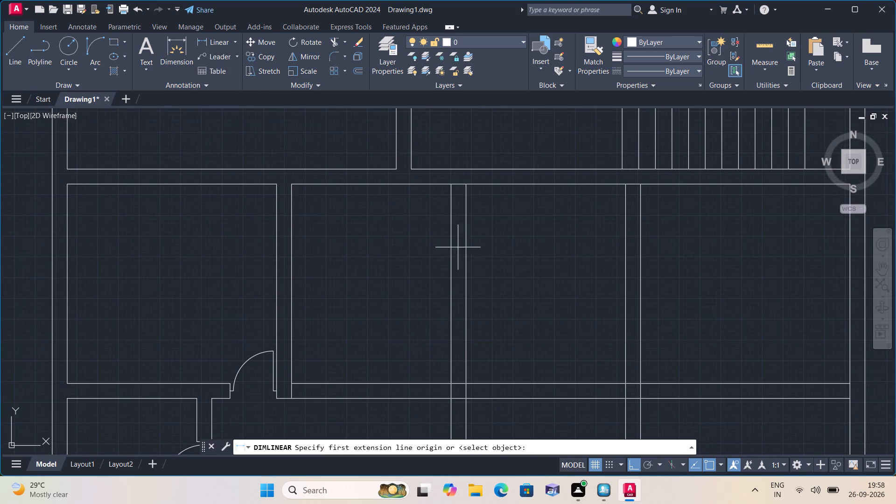
pyautogui.click(467, 249)
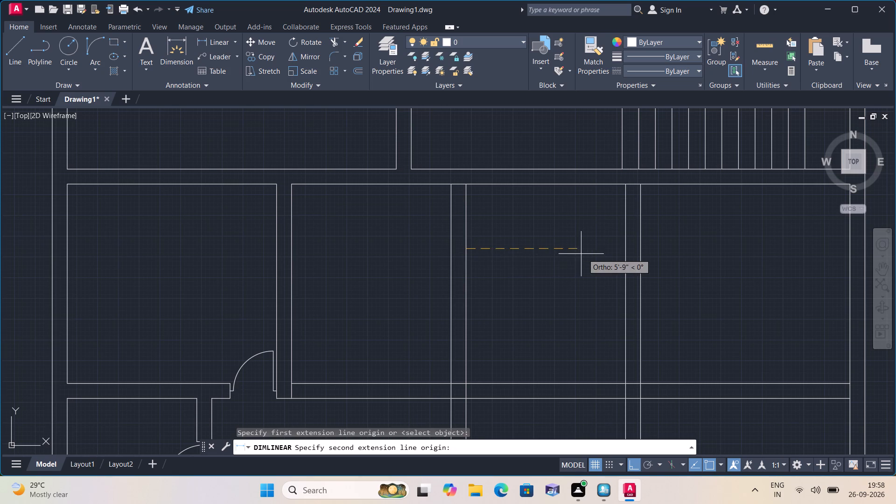
pyautogui.scroll(1, 584, 254)
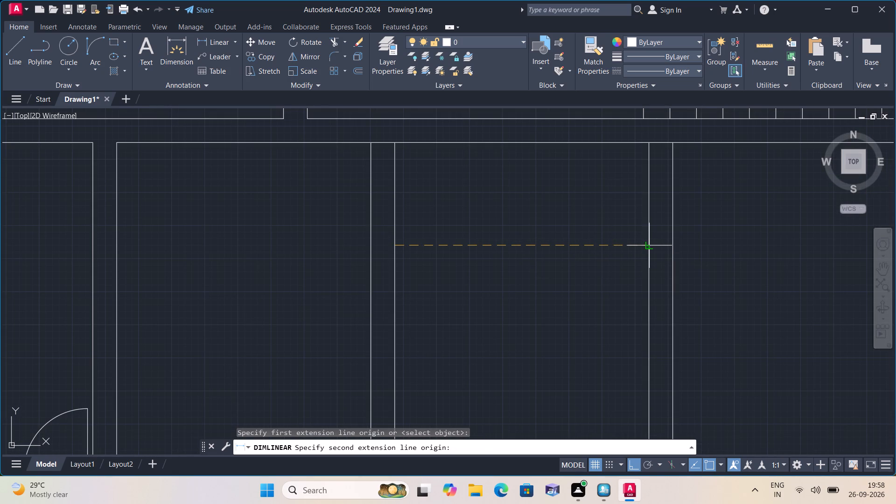
pyautogui.click(647, 245)
pyautogui.scroll(5, 496, 245)
pyautogui.scroll(-9, 496, 245)
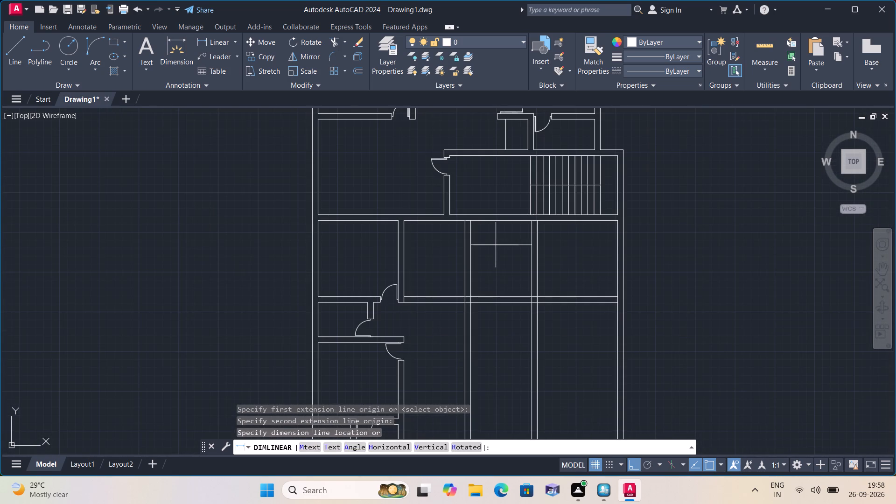
pyautogui.press('space')
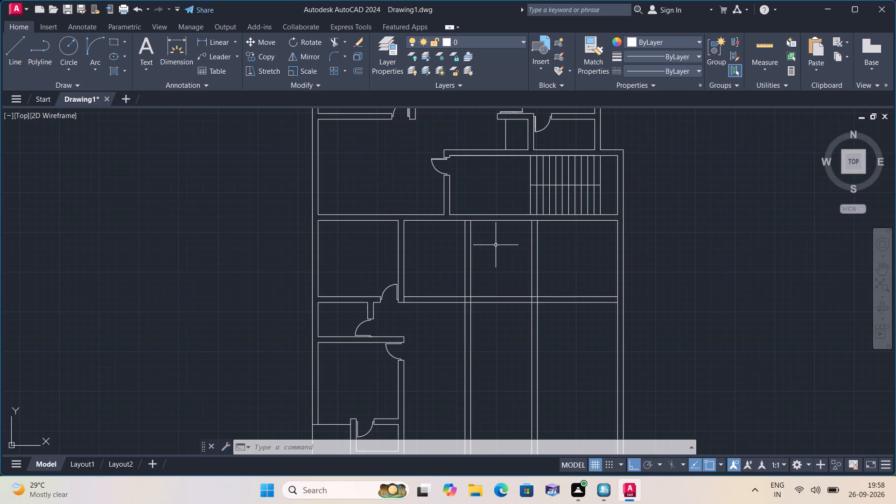
# Draw two jamb lines across the wall below the staircase, one at the staircase room's side wall and one at the nearest partition's face.
pyautogui.write('l')
pyautogui.press('space')
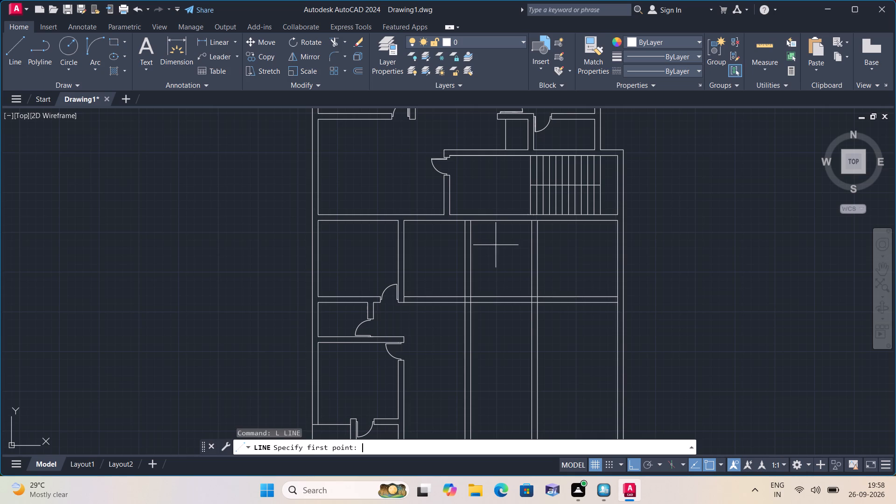
pyautogui.scroll(3, 456, 217)
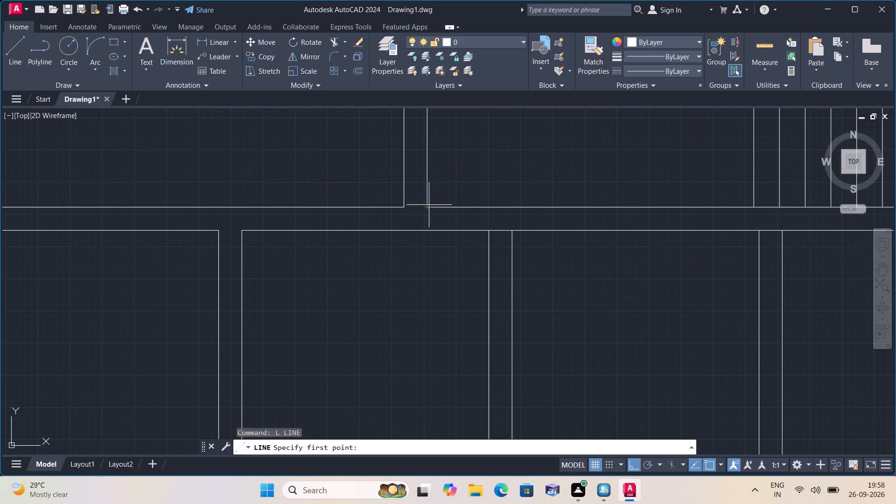
pyautogui.click(430, 206)
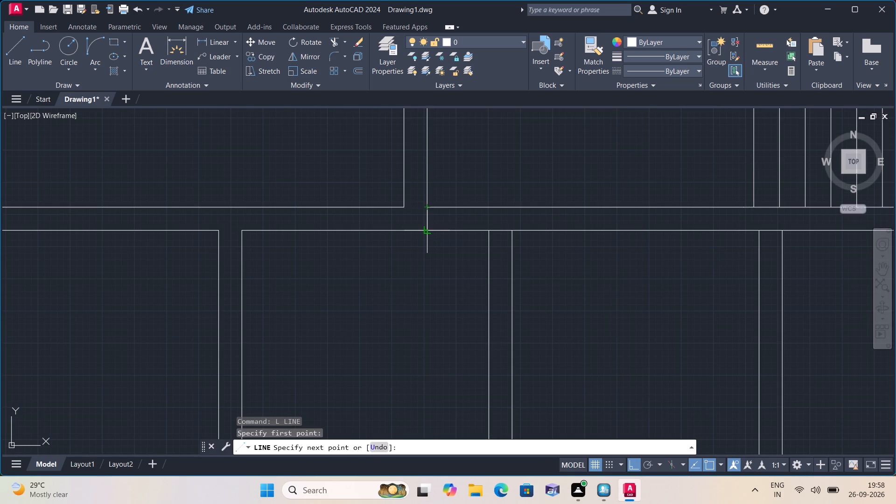
pyautogui.click(426, 228)
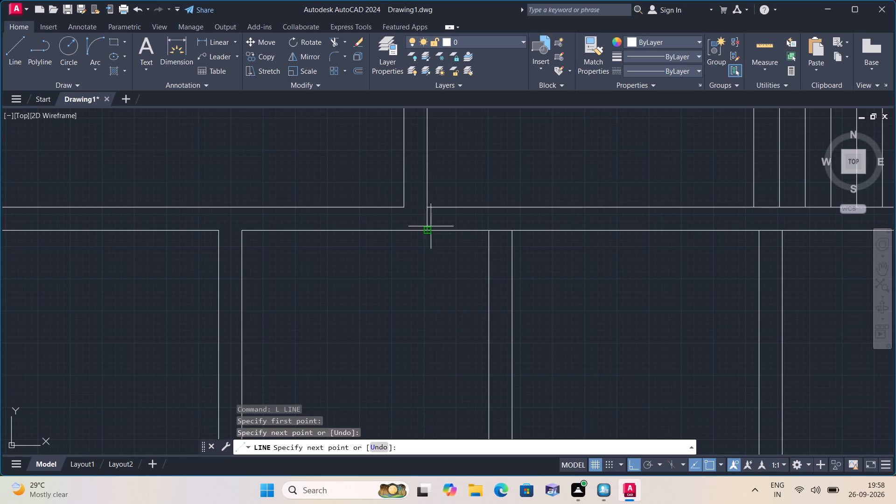
pyautogui.scroll(2, 496, 224)
pyautogui.press('space')
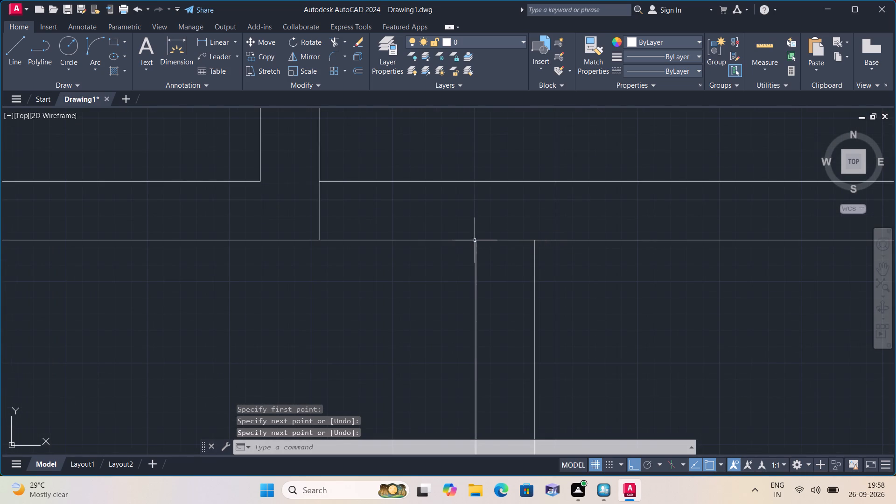
pyautogui.press('space')
pyautogui.click(475, 240)
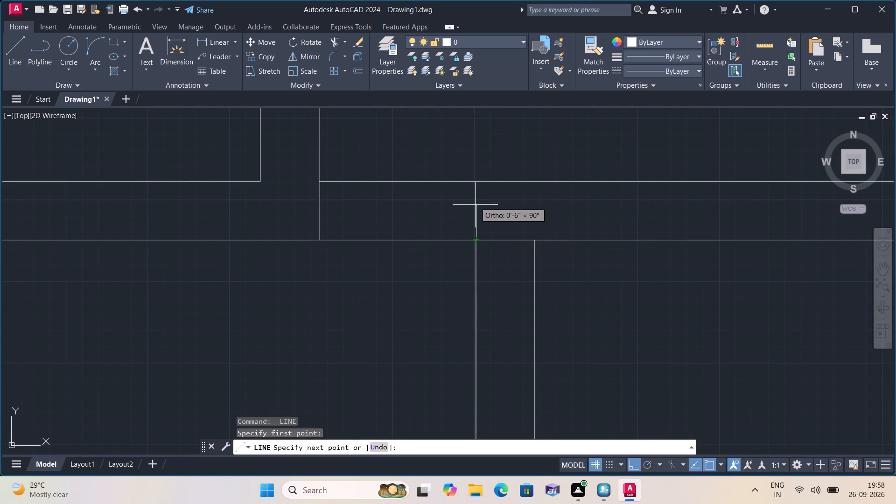
pyautogui.click(476, 181)
pyautogui.press('space')
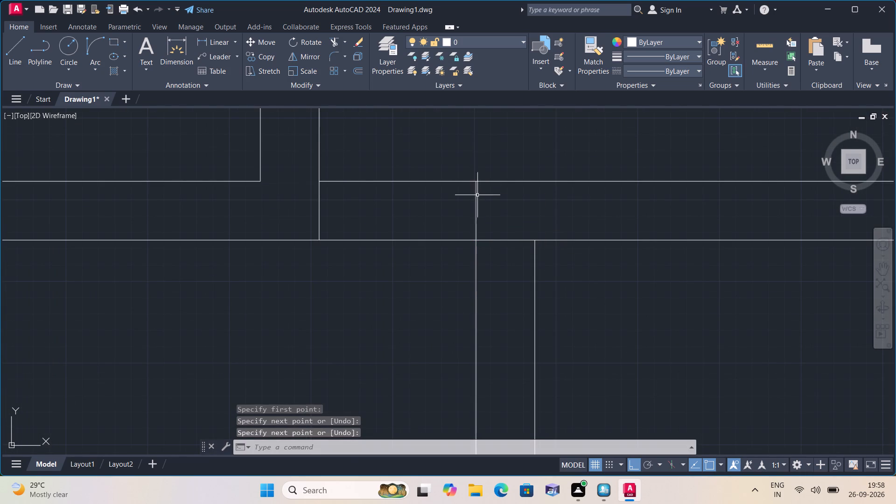
# Draw a 2" horizontal line from the midpoint of the jamb above the partition into the opening.
pyautogui.press('space')
pyautogui.click(474, 211)
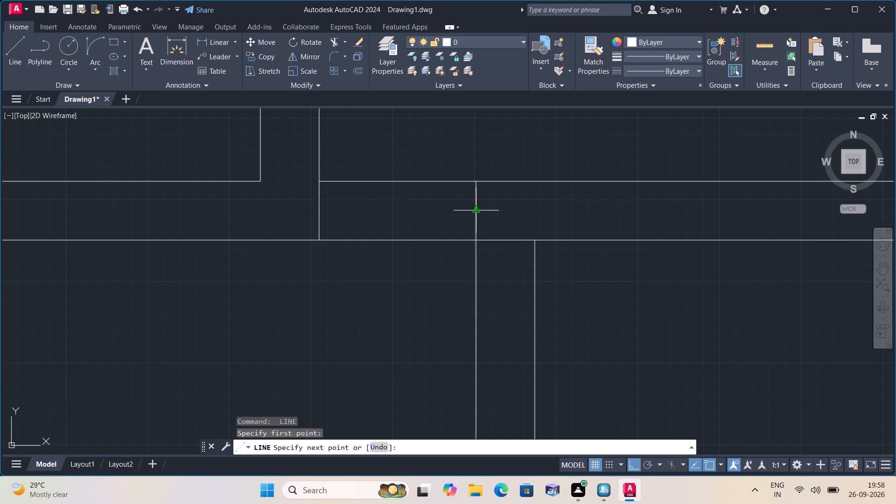
pyautogui.press('2')
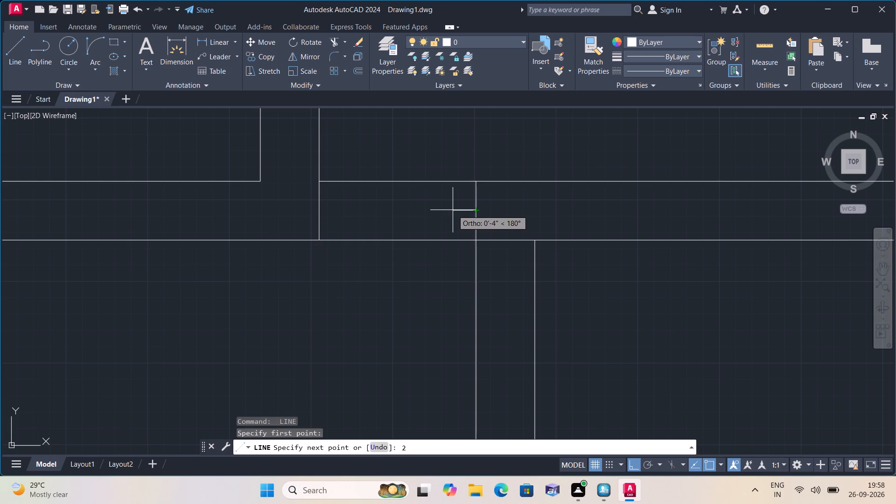
pyautogui.hotkey('shift', '"')
pyautogui.press('space')
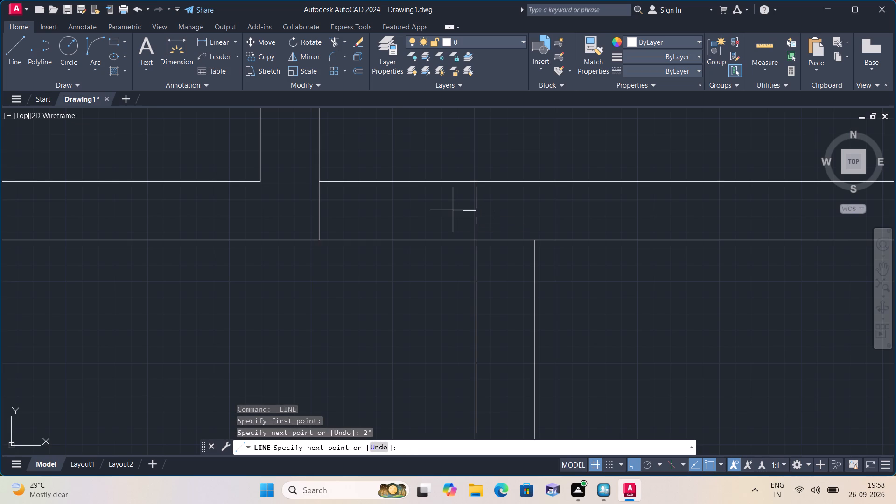
pyautogui.press('Escape')
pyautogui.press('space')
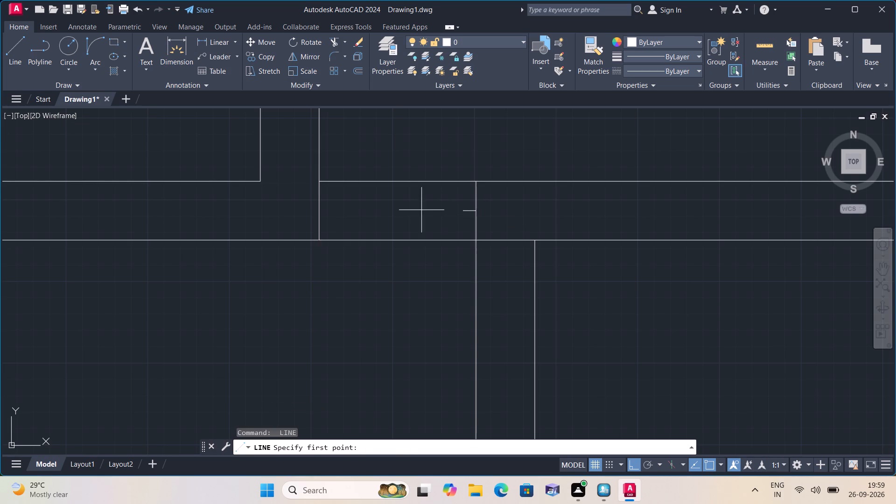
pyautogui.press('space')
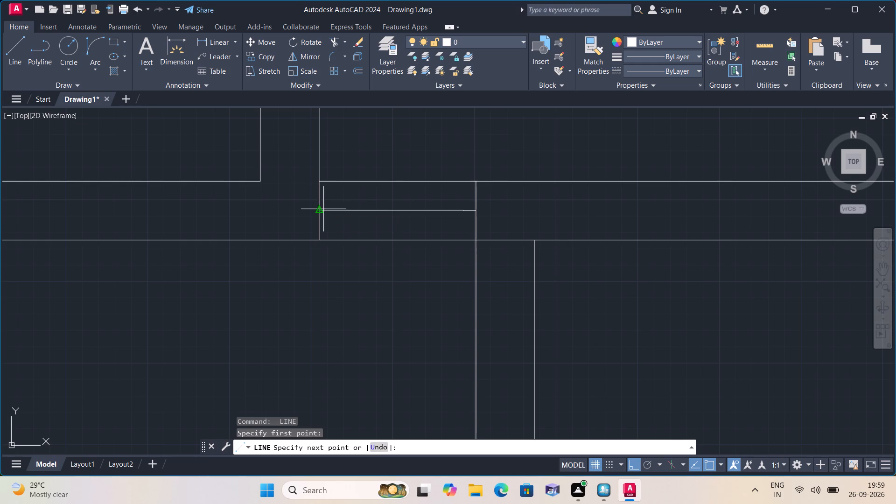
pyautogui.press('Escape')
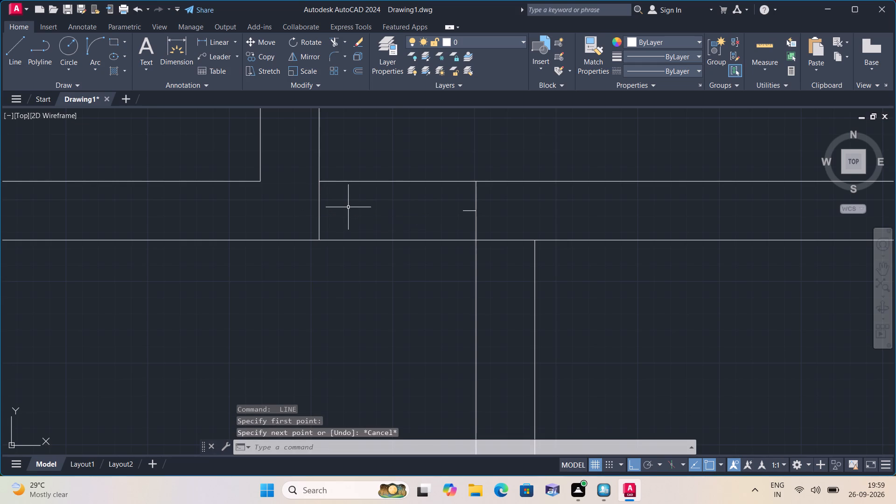
# Draw a 2" horizontal line from the midpoint of the jamb at the staircase room's side wall into the opening.
pyautogui.press('space')
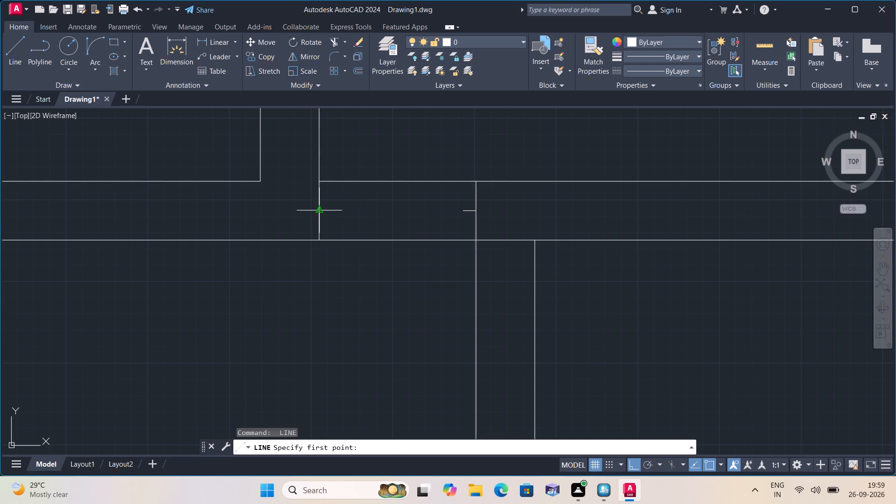
pyautogui.click(318, 210)
pyautogui.press('2')
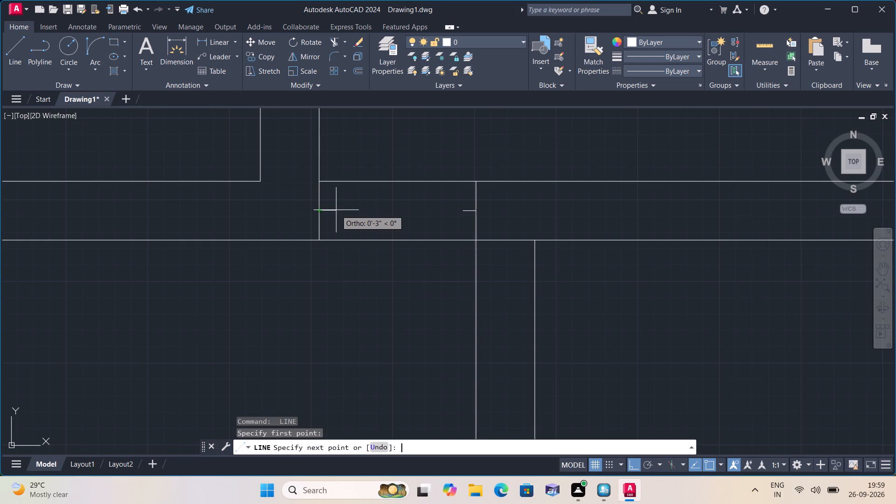
pyautogui.hotkey('shift', '"')
pyautogui.press('space')
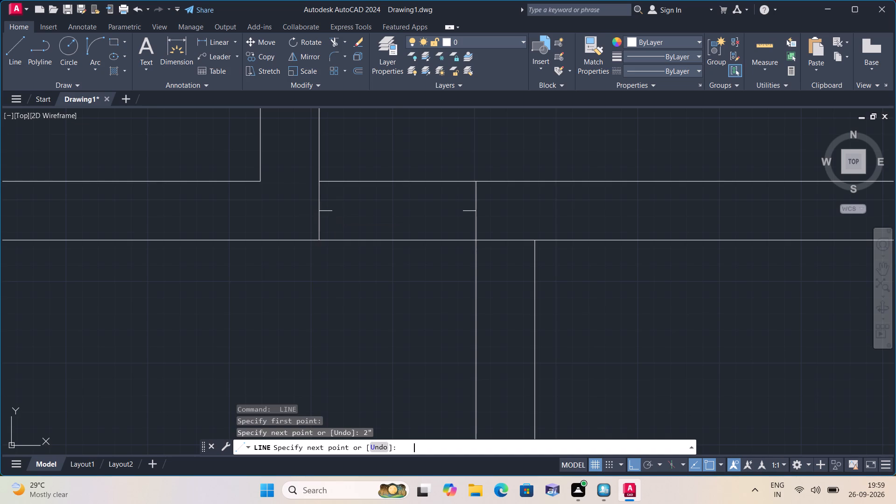
pyautogui.press('Escape')
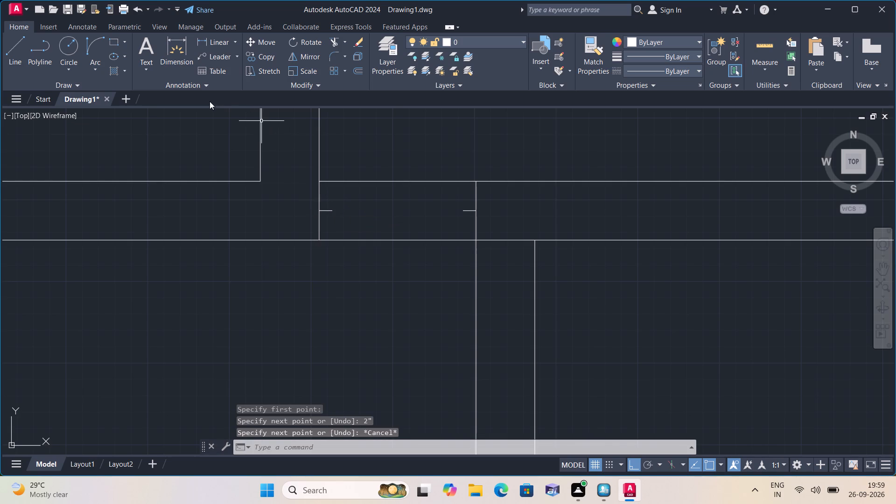
# Measure the clear distance between the ends of the two 2" jamb stubs with a linear dimension.
pyautogui.click(237, 43)
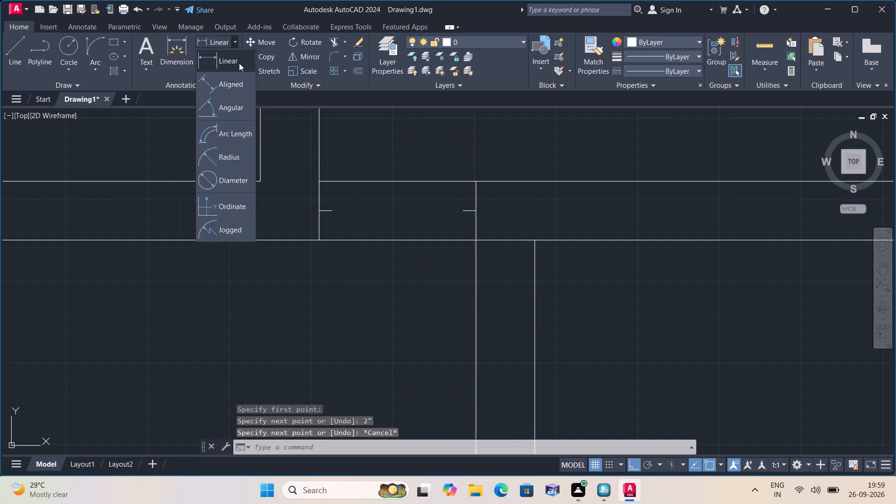
pyautogui.click(239, 63)
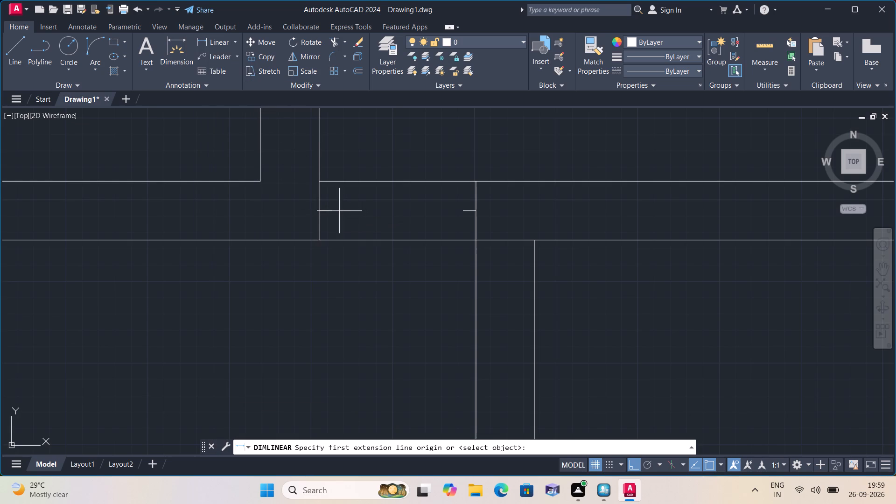
pyautogui.click(333, 211)
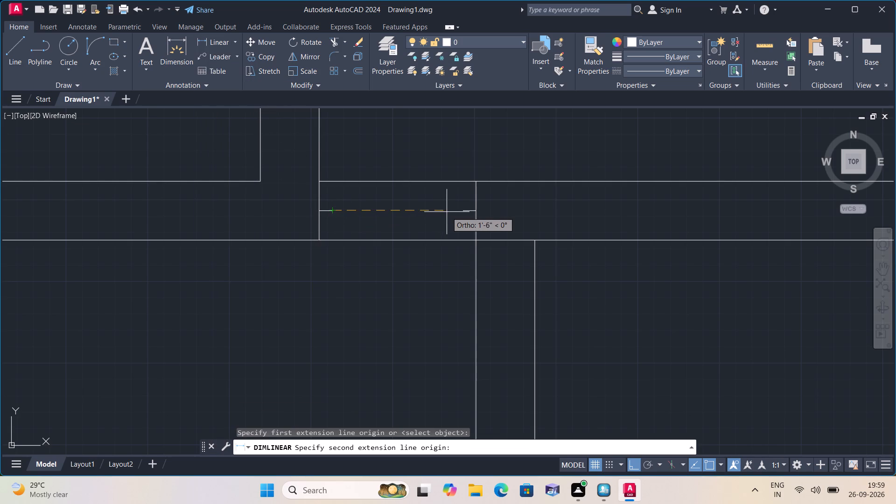
pyautogui.click(462, 211)
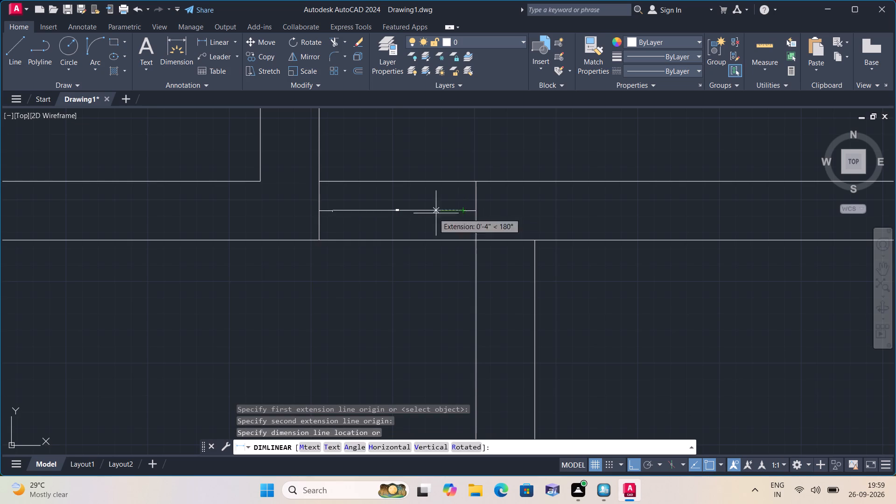
pyautogui.scroll(4, 401, 205)
pyautogui.scroll(-3, 401, 205)
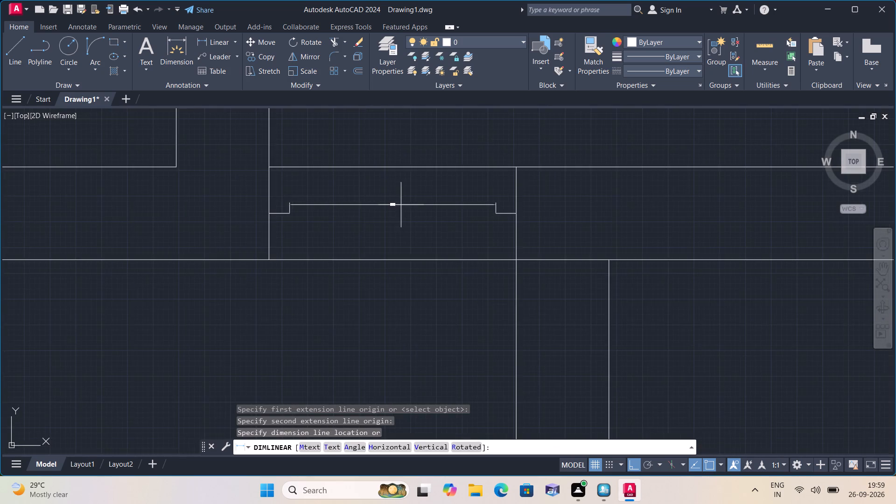
pyautogui.scroll(-2, 401, 205)
pyautogui.press('Escape')
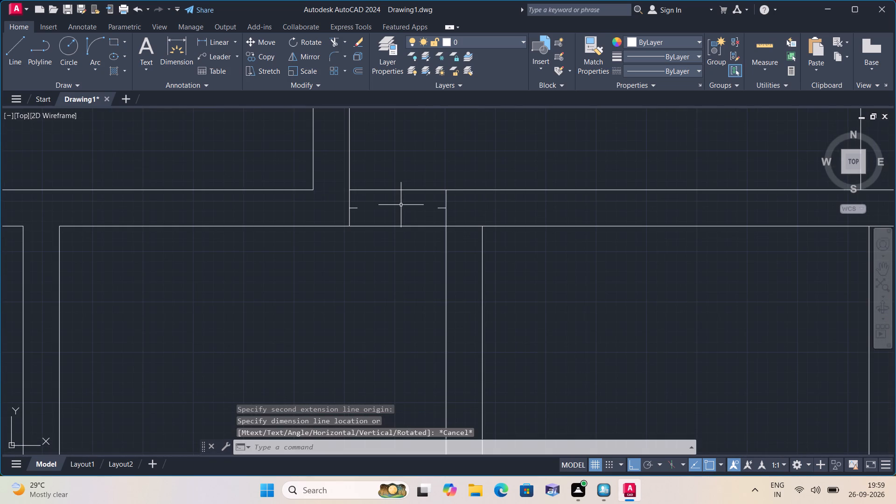
# Draw a 1'8" vertical door leaf line downward from the end of the 2" stub beside the partition.
pyautogui.write('l')
pyautogui.press('space')
pyautogui.scroll(1, 437, 202)
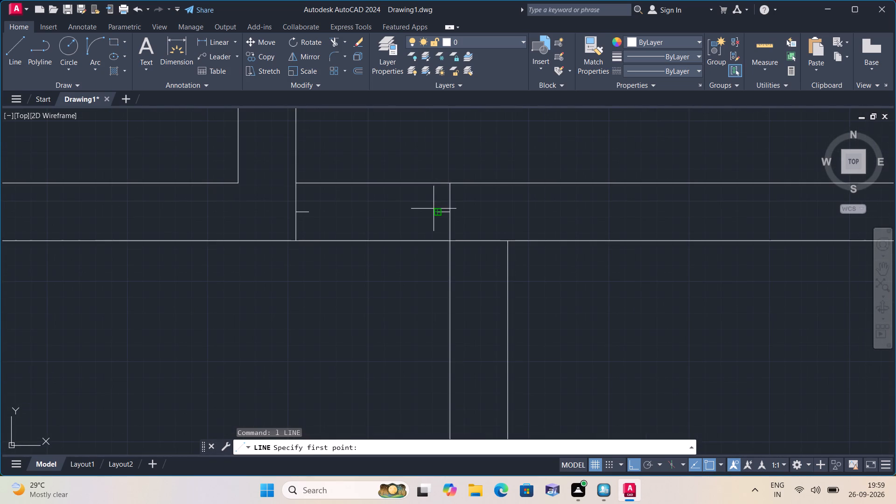
pyautogui.click(434, 210)
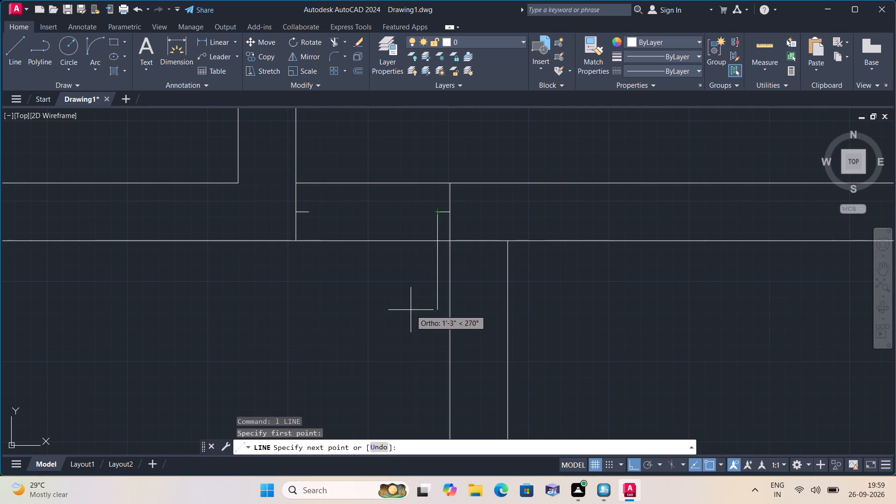
pyautogui.write("1'")
pyautogui.press('8')
pyautogui.hotkey('shift', '"')
pyautogui.press('space')
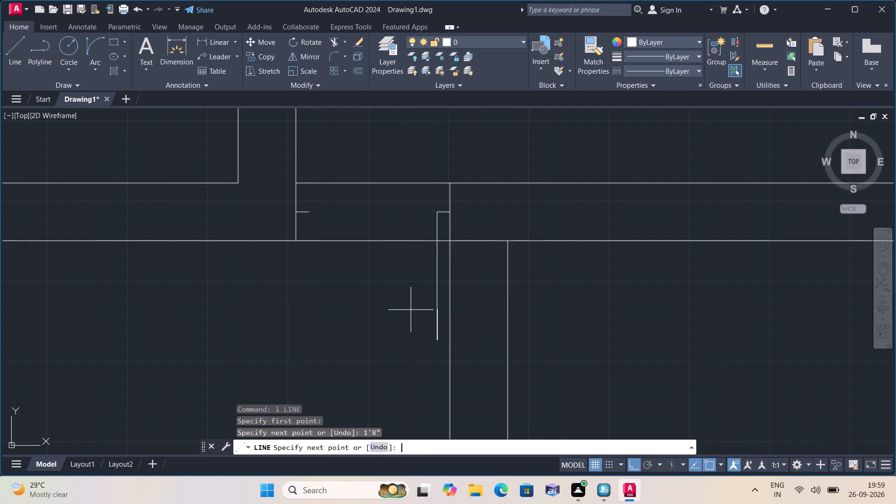
pyautogui.press('Escape')
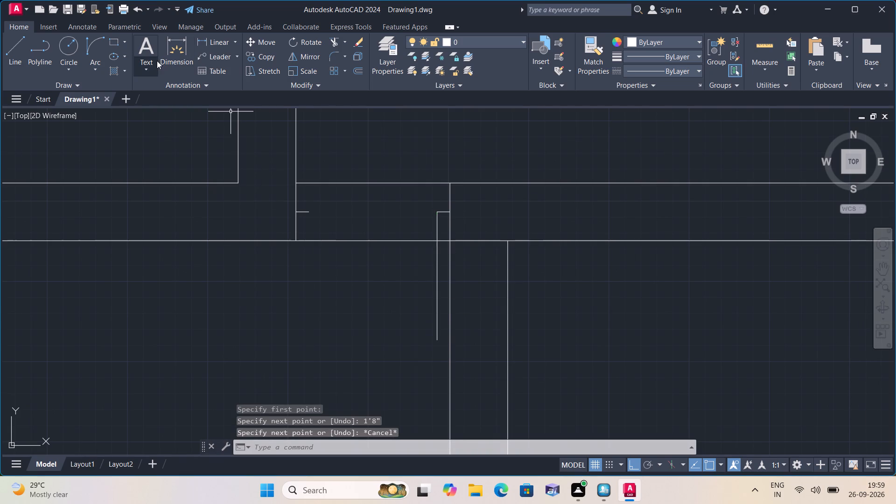
# Draw the door swing with a Start, End, Direction arc from the leaf's lower end to the opposite 2" stub's end.
pyautogui.click(98, 71)
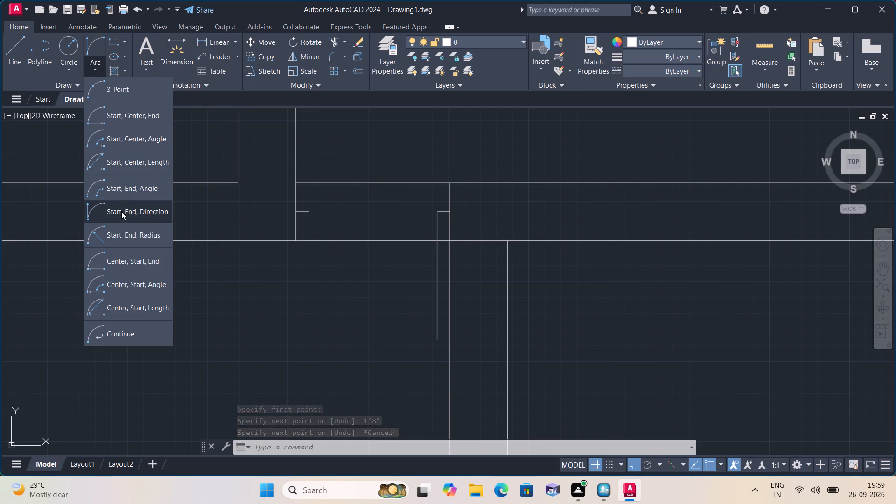
pyautogui.click(121, 211)
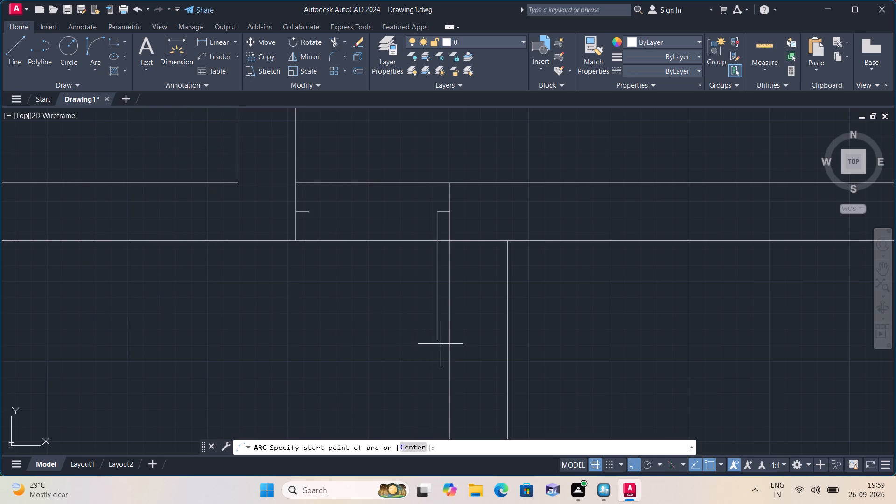
pyautogui.click(437, 341)
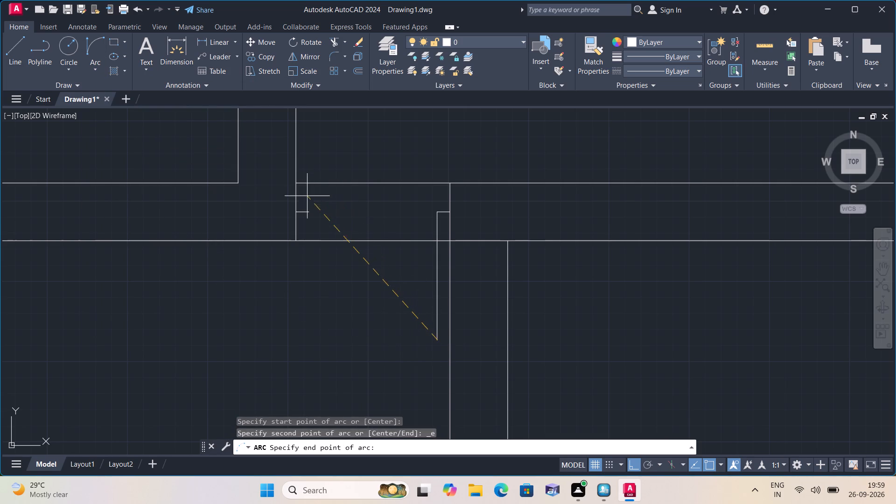
pyautogui.click(310, 214)
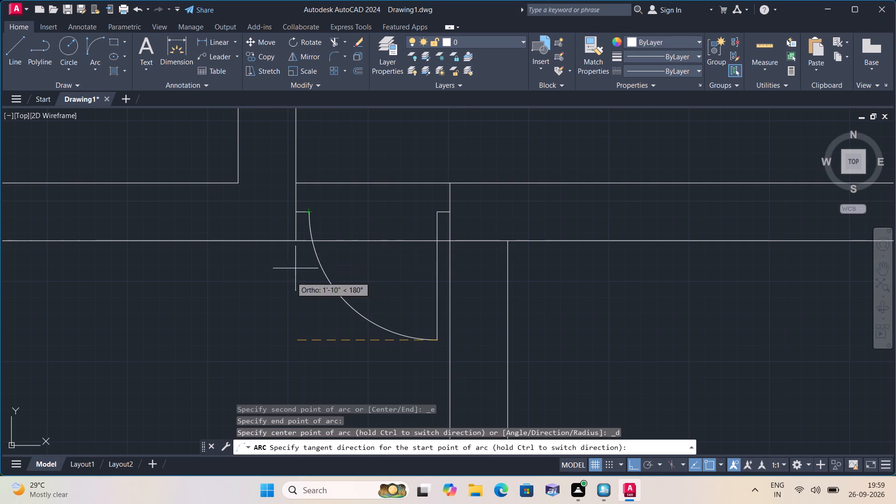
pyautogui.click(289, 279)
# Draw a jamb line across the wall at the partition's other face, on the side away from the finished door.
pyautogui.moveTo(288, 279); pyautogui.dragTo(262, 274, button='middle')
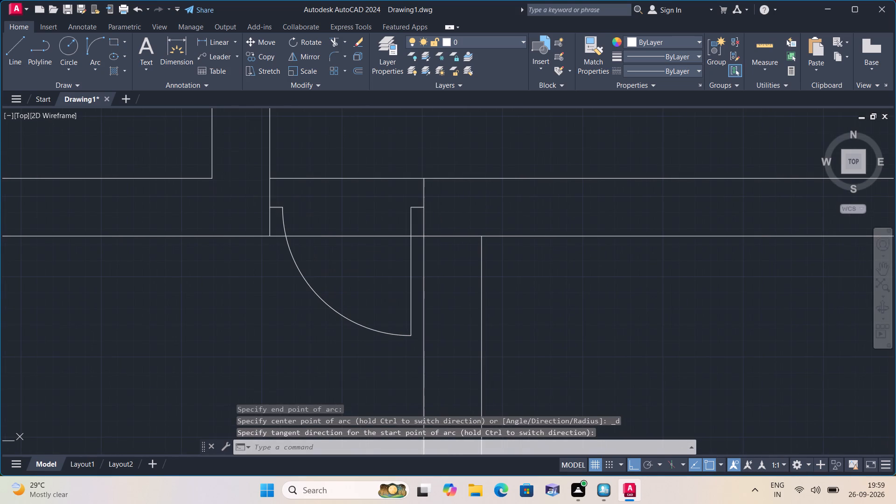
pyautogui.scroll(-1, 324, 266)
pyautogui.moveTo(325, 259); pyautogui.dragTo(268, 259, button='middle')
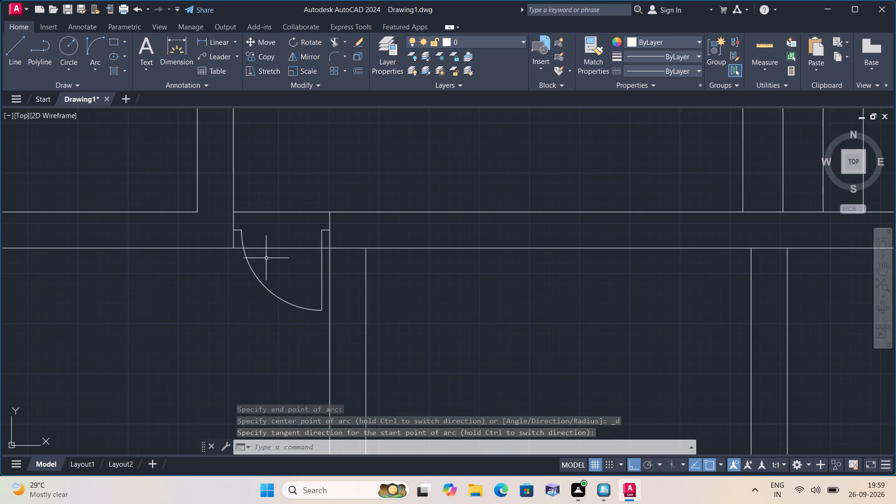
pyautogui.write('l')
pyautogui.press('space')
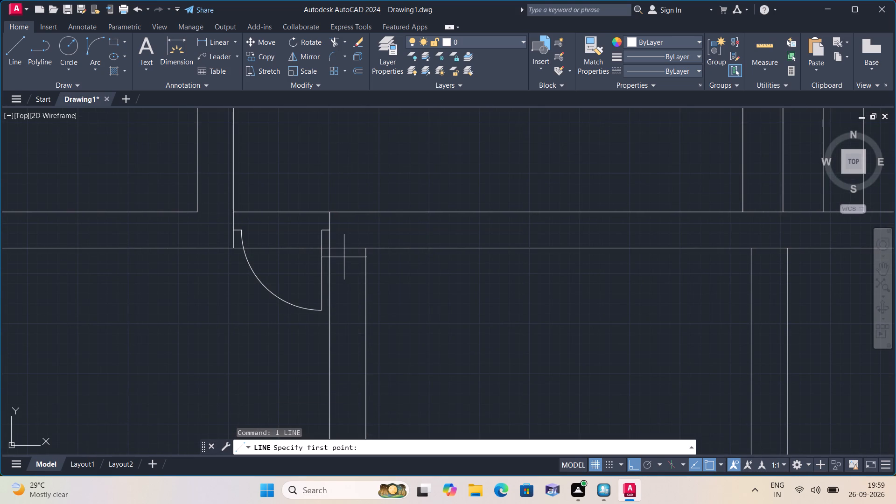
pyautogui.click(367, 250)
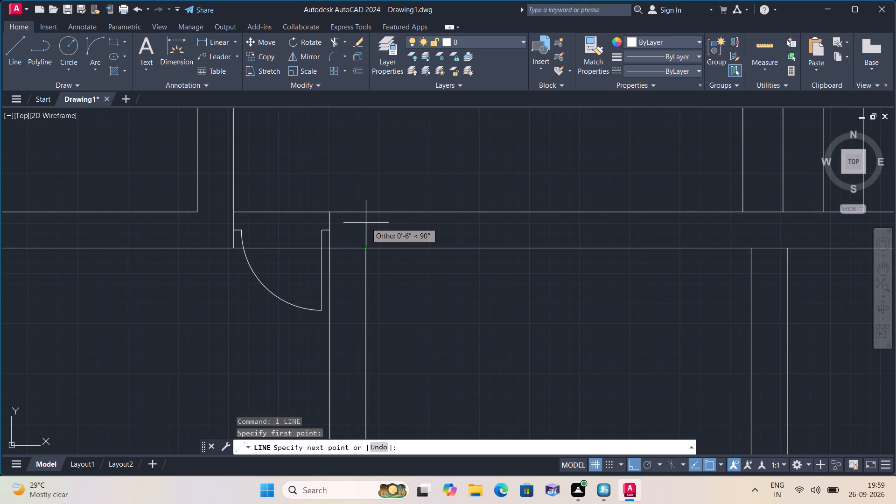
pyautogui.click(366, 211)
pyautogui.press('space')
# Draw consecutive horizontal segments of 2", 1'8" and 2" from the new jamb's midpoint, running along the wall away from the door.
pyautogui.press('space')
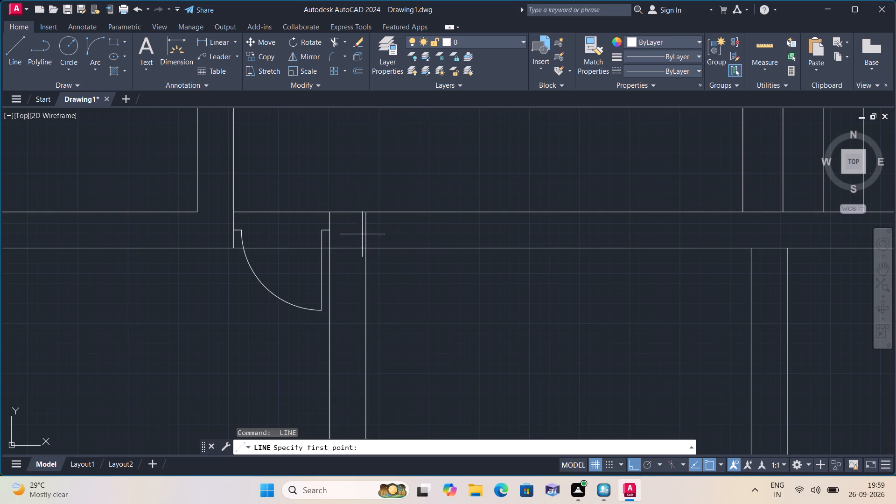
pyautogui.click(366, 230)
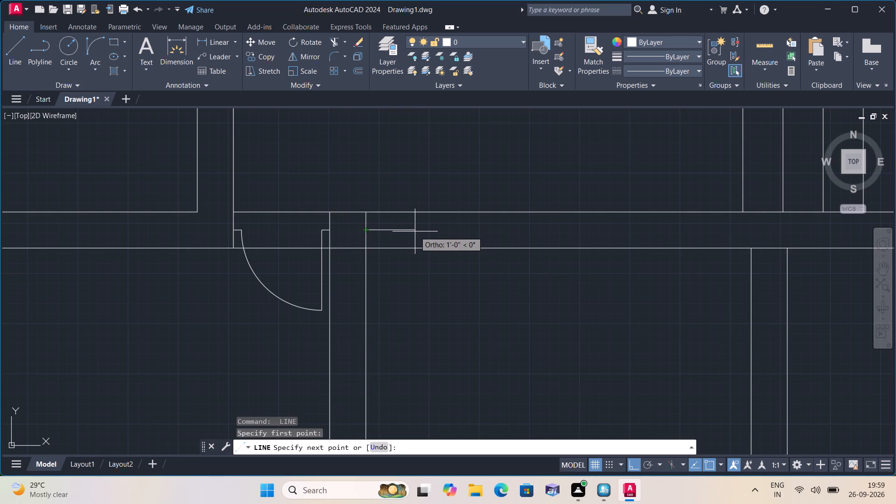
pyautogui.press('2')
pyautogui.press("'")
pyautogui.press('BackSpace')
pyautogui.hotkey('shift', '"')
pyautogui.press('space')
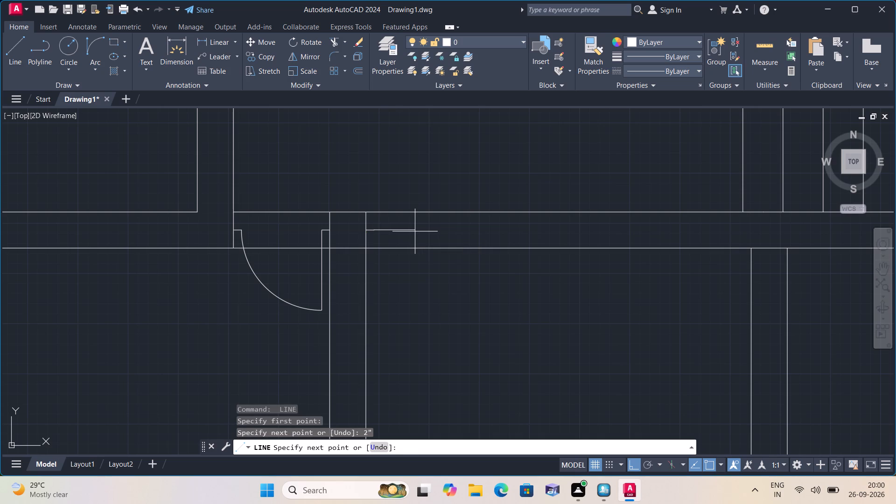
pyautogui.write("1'")
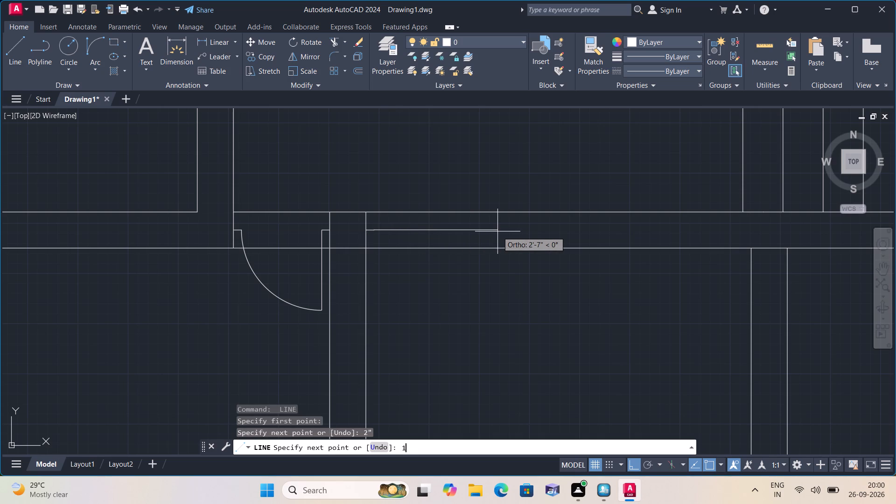
pyautogui.press('8')
pyautogui.hotkey('shift', '"')
pyautogui.press('space')
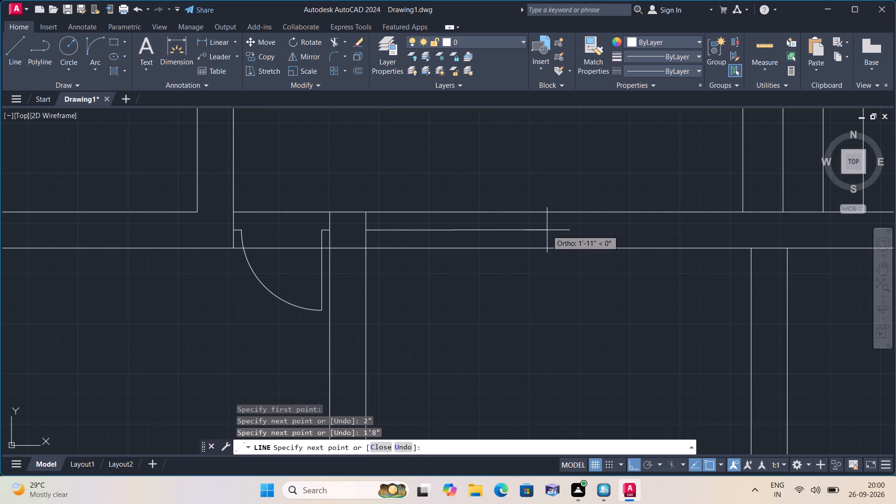
pyautogui.write('2"')
pyautogui.press('space')
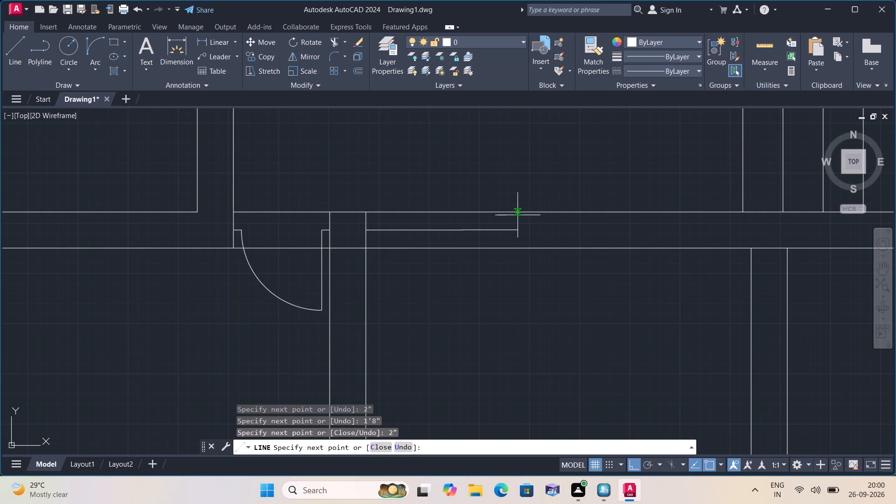
# Draw the opposite jamb across the wall from the last 2" segment's end, one line to each wall face.
pyautogui.click(461, 214)
pyautogui.press('space')
pyautogui.press('space')
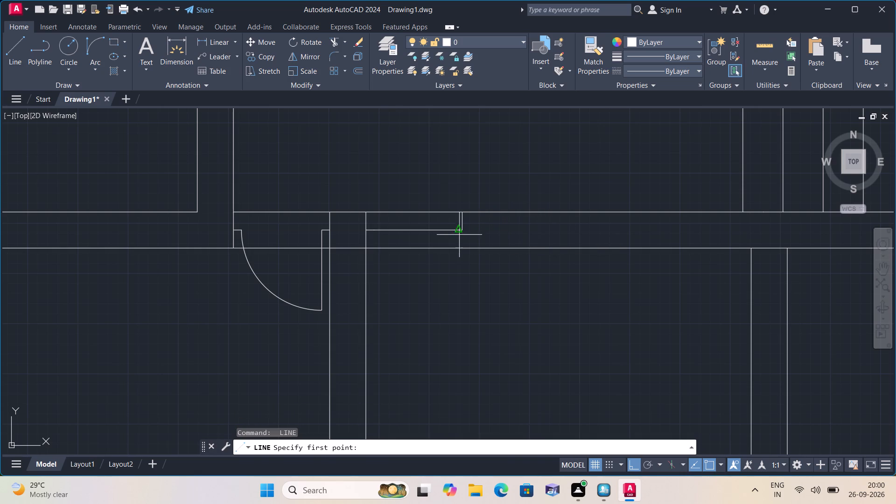
pyautogui.click(463, 230)
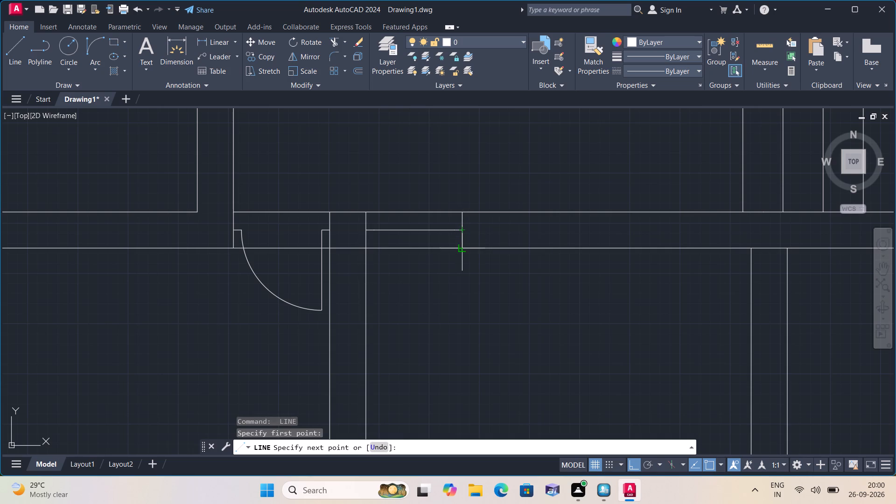
pyautogui.click(462, 248)
pyautogui.press('space')
# Delete the 1'8" middle segment between the two 2" stubs of the second opening.
pyautogui.click(443, 230)
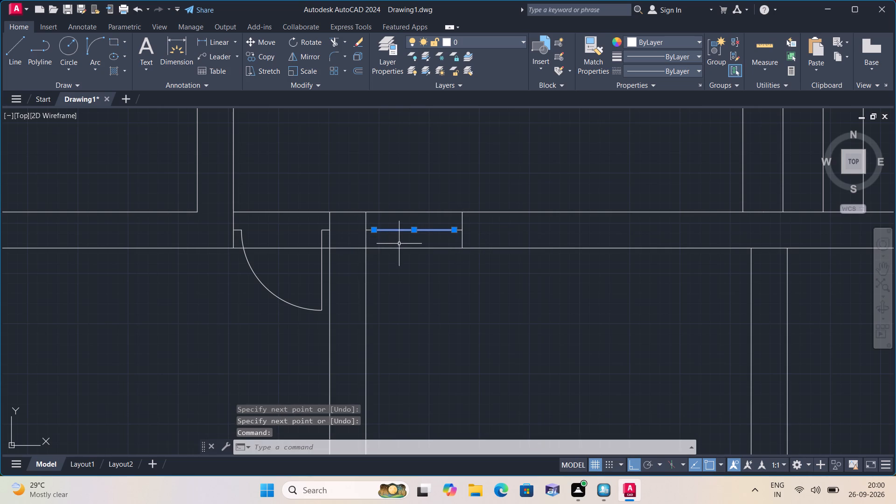
pyautogui.press('Delete')
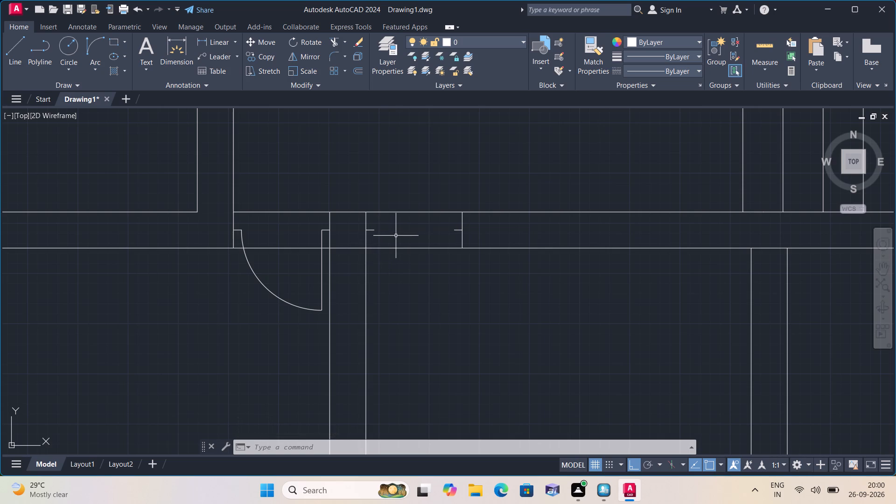
# Draw a 1'8" vertical door leaf line downward from the end of the second opening's 2" stub beside the partition.
pyautogui.write('l')
pyautogui.press('space')
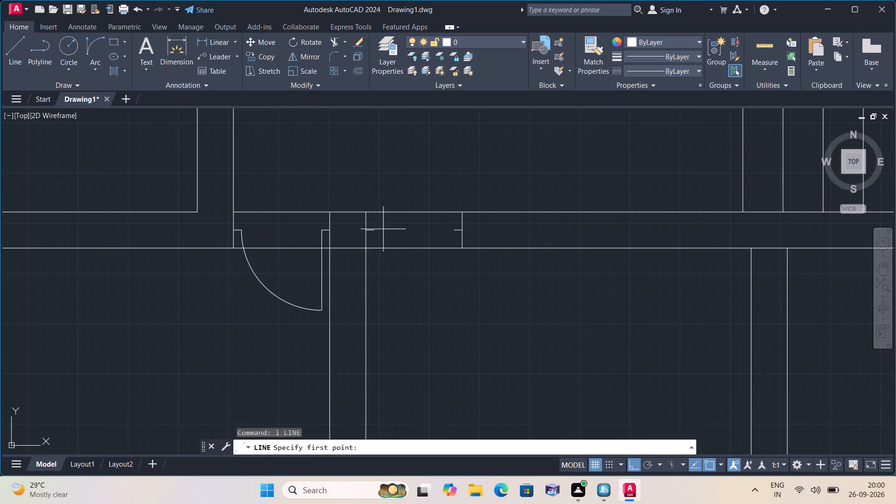
pyautogui.click(376, 229)
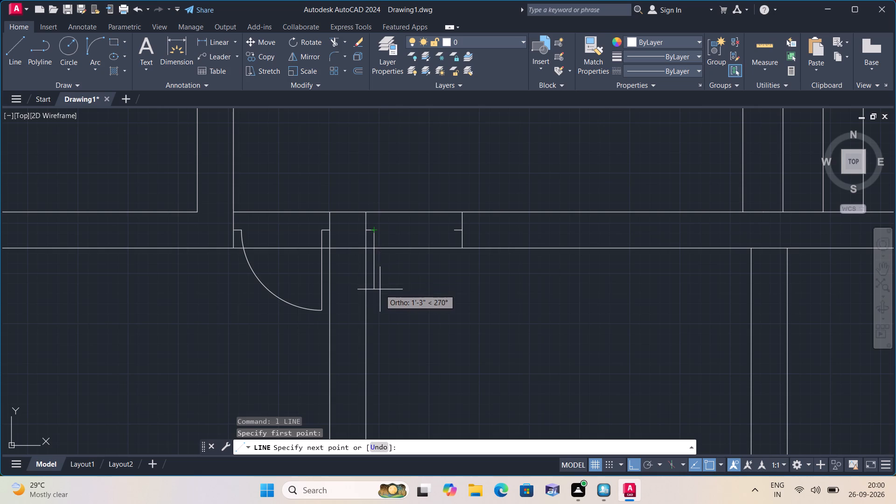
pyautogui.write('1\'8"')
pyautogui.press('space')
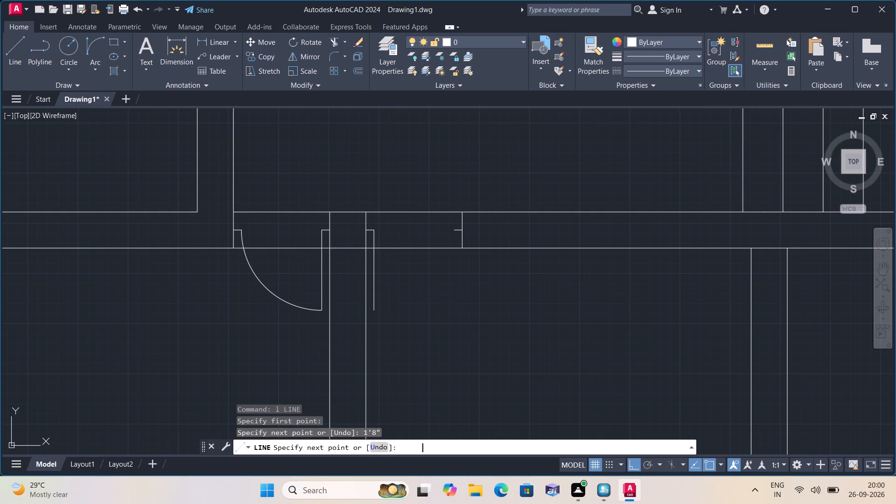
pyautogui.press('Escape')
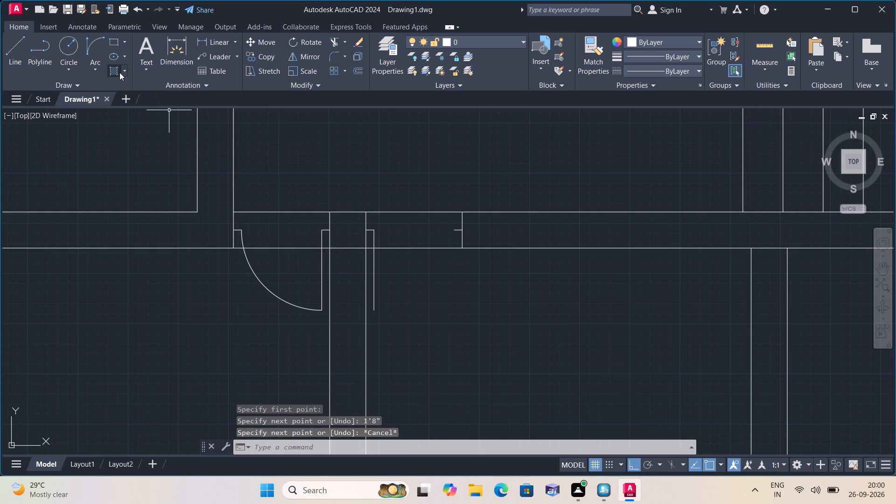
# Draw the second door's swing with a Start, End, Direction arc from its leaf's lower end to the opposite 2" stub's end.
pyautogui.click(92, 69)
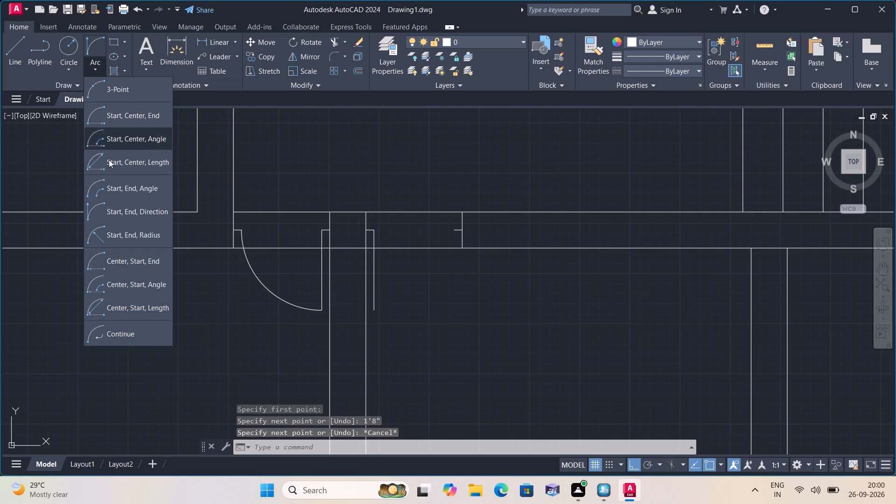
pyautogui.click(123, 210)
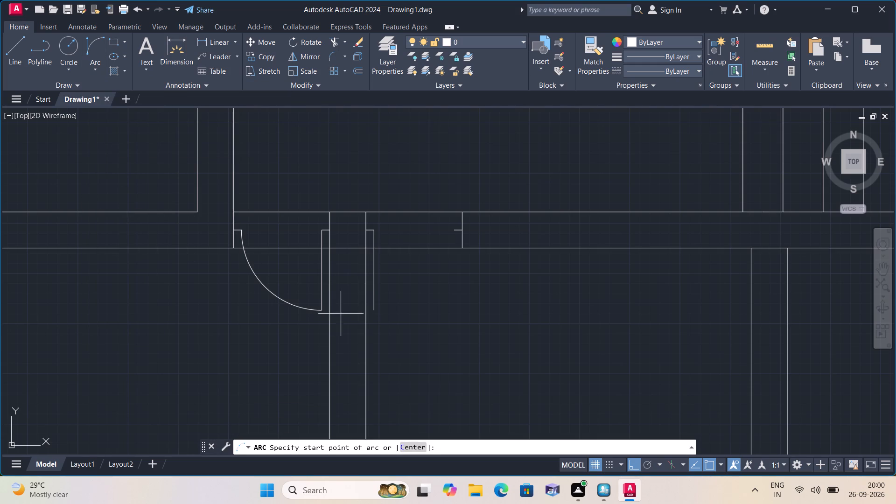
pyautogui.click(377, 308)
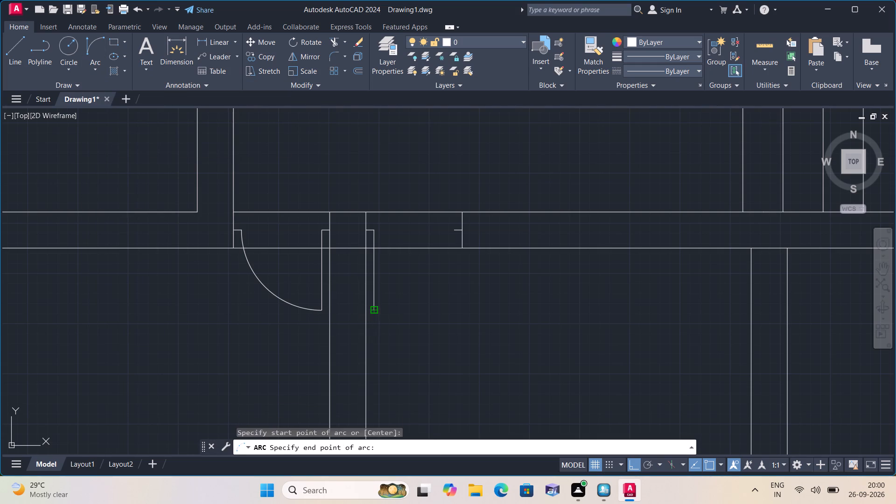
pyautogui.click(450, 231)
pyautogui.click(427, 281)
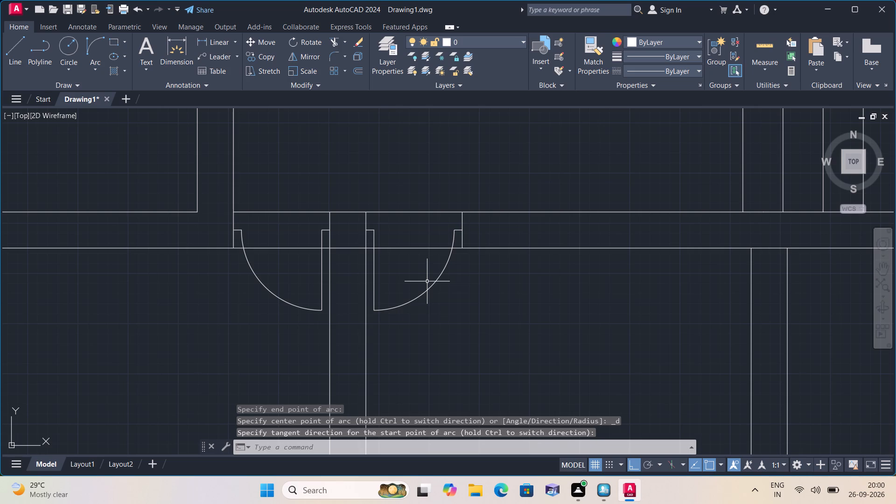
# Trim both wall faces across the second door's opening, including the lower-face pieces beside its leaf, inside the partition and at the opposite jamb.
pyautogui.press('Escape')
pyautogui.write('tr')
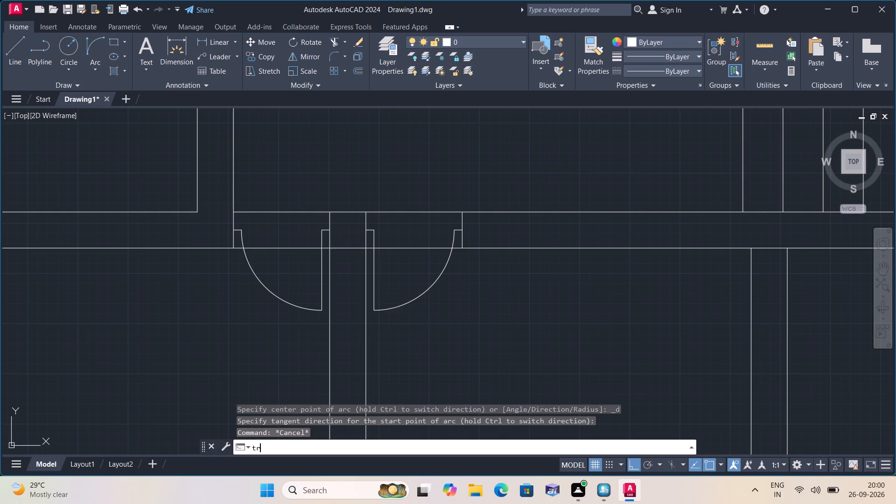
pyautogui.write('im')
pyautogui.press('space')
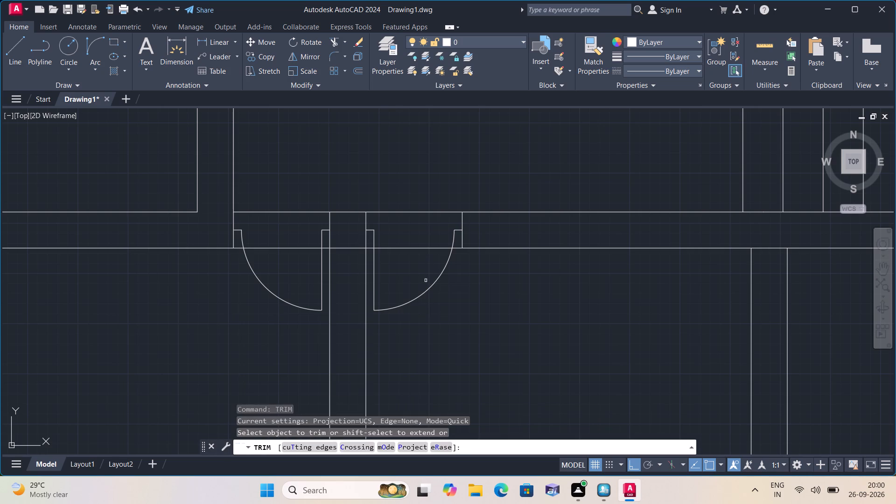
pyautogui.click(420, 263)
pyautogui.click(425, 197)
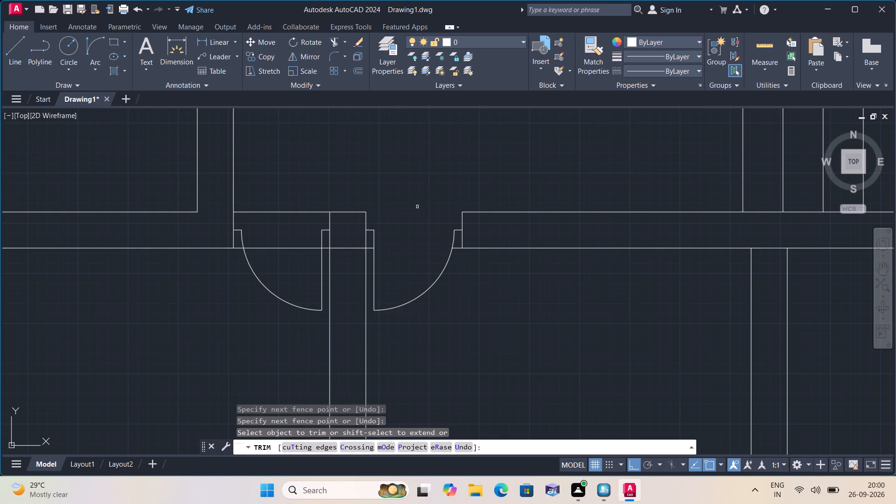
pyautogui.scroll(2, 378, 242)
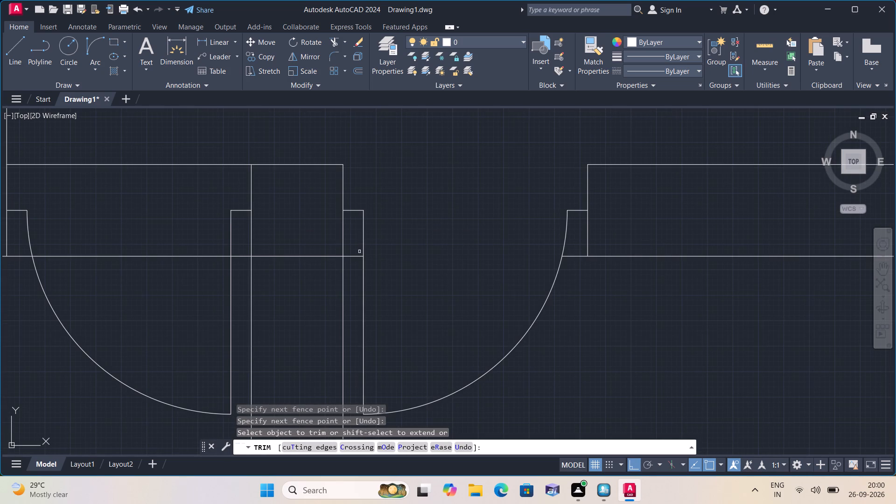
pyautogui.click(353, 256)
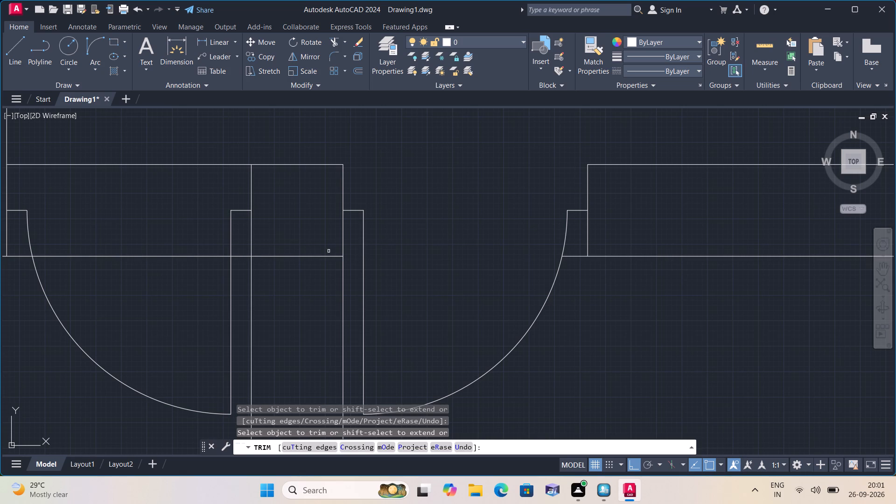
pyautogui.click(323, 256)
pyautogui.click(570, 256)
# Trim both wall faces across the first door's opening, including the short lower-face pieces at its jamb and beside its leaf.
pyautogui.scroll(-2, 570, 256)
pyautogui.click(383, 263)
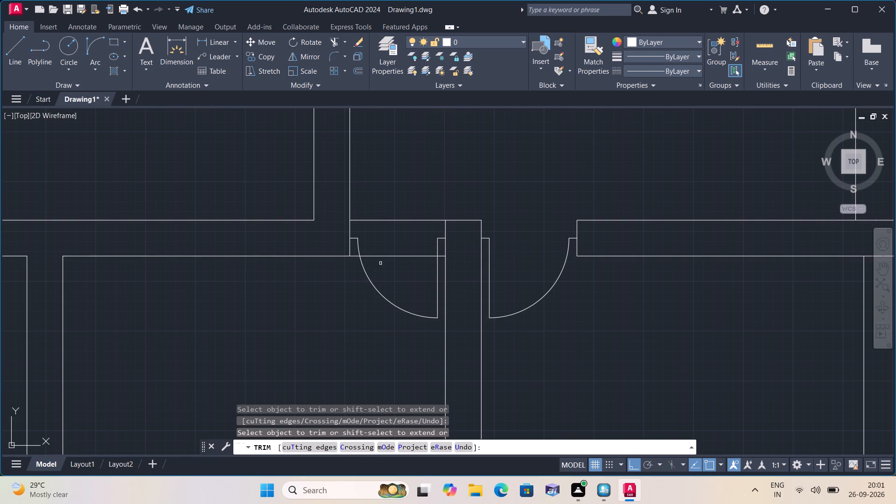
pyautogui.click(420, 200)
pyautogui.scroll(2, 358, 251)
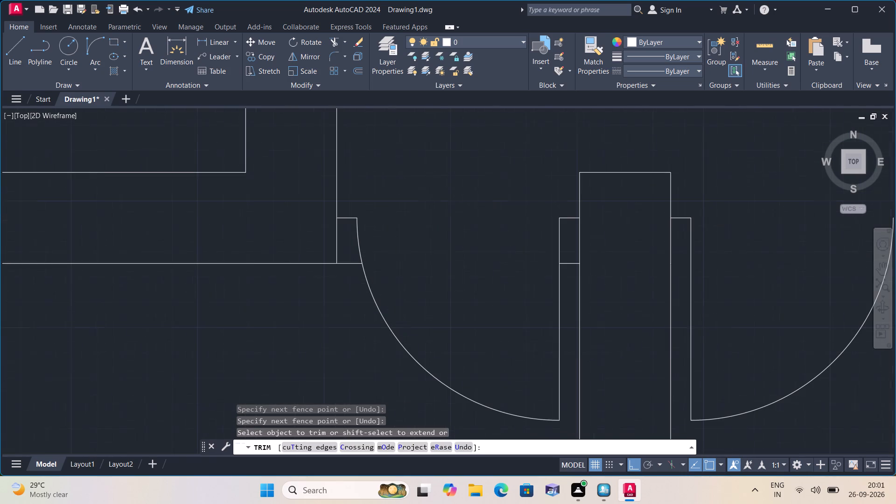
pyautogui.click(347, 261)
pyautogui.click(345, 272)
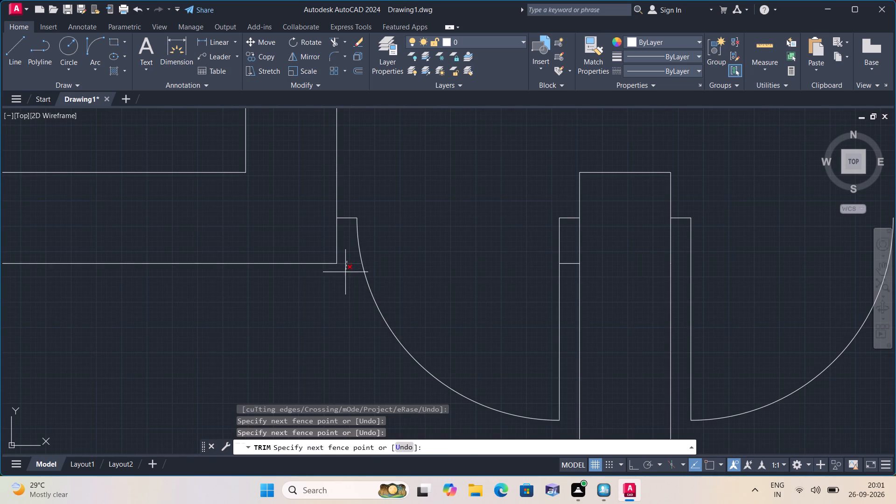
pyautogui.scroll(-1, 345, 272)
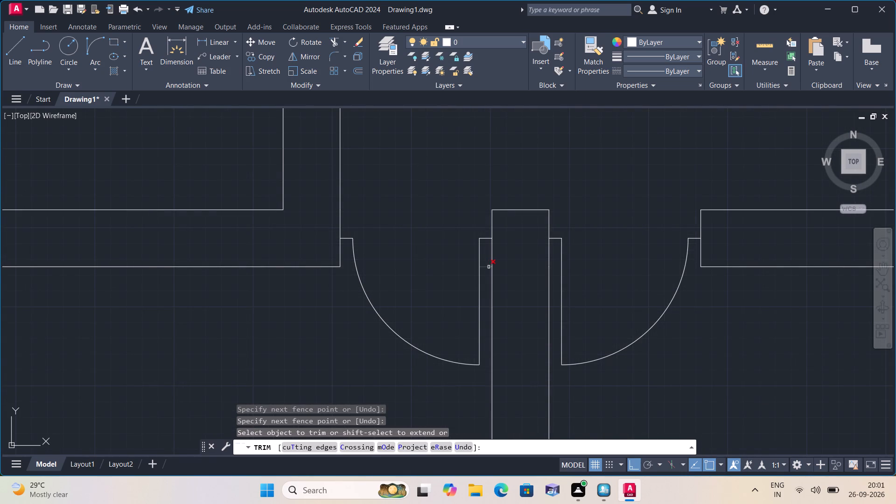
pyautogui.click(489, 267)
pyautogui.scroll(-3, 495, 238)
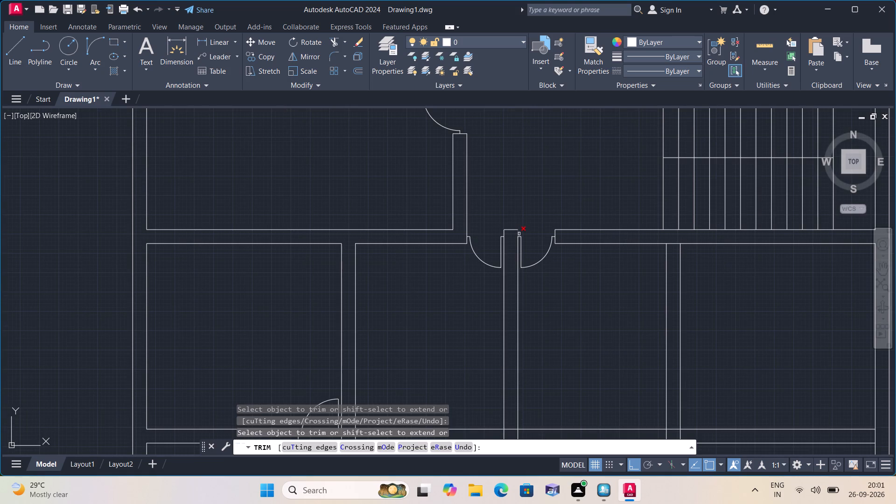
pyautogui.press('Escape')
# Trim away the horizontal cross wall below the two doors, from the room wall's end through the centre partition to the next partition.
pyautogui.scroll(-1, 520, 234)
pyautogui.moveTo(561, 273); pyautogui.dragTo(560, 267, button='middle')
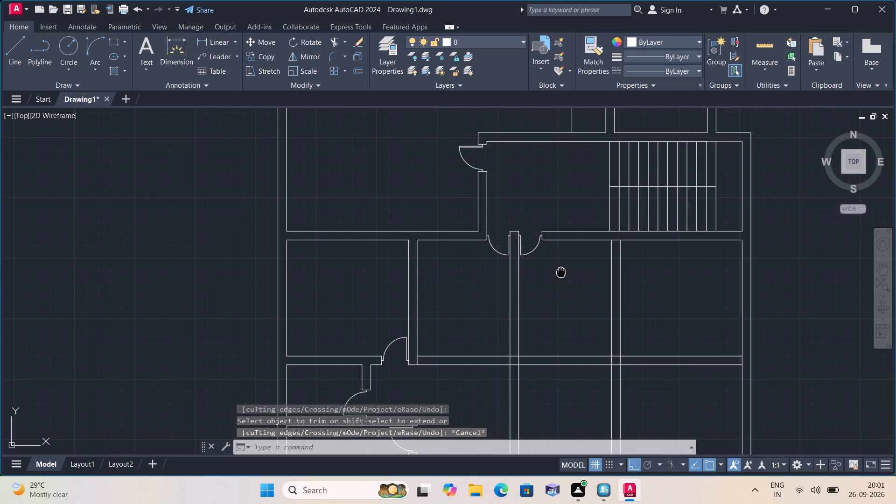
pyautogui.moveTo(560, 267); pyautogui.dragTo(553, 219, button='middle')
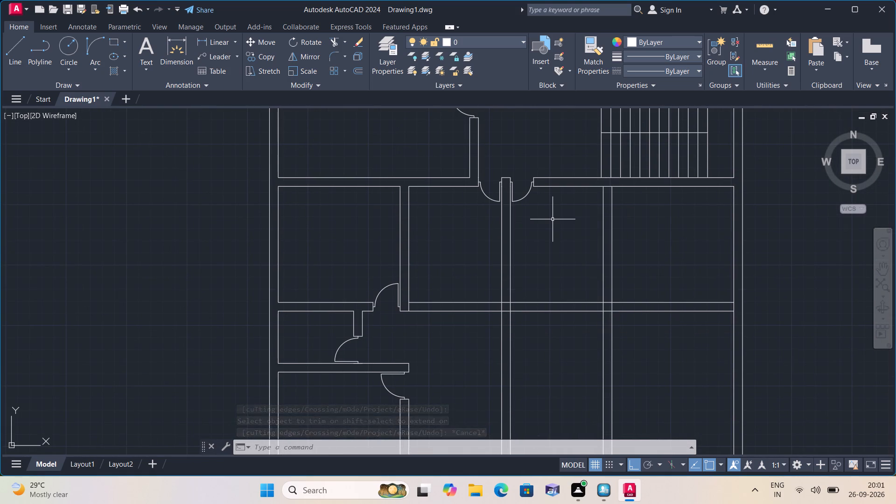
pyautogui.write('tr')
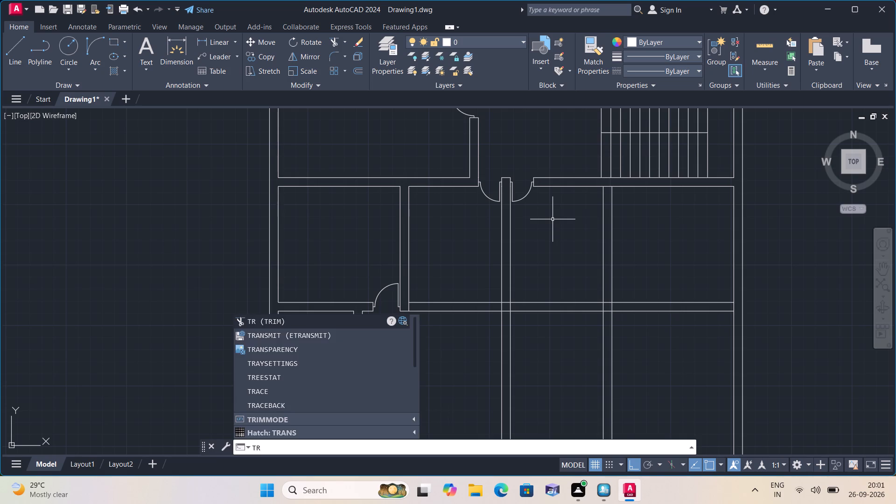
pyautogui.write('im')
pyautogui.press('space')
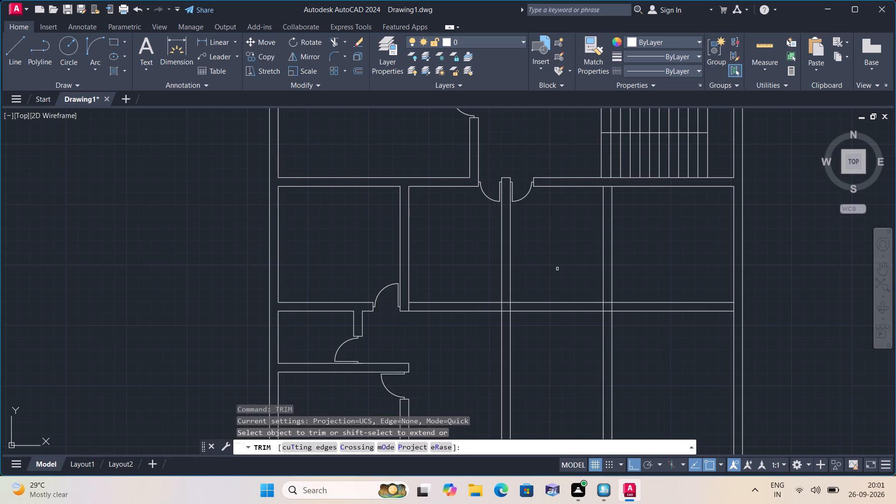
pyautogui.click(557, 269)
pyautogui.click(547, 351)
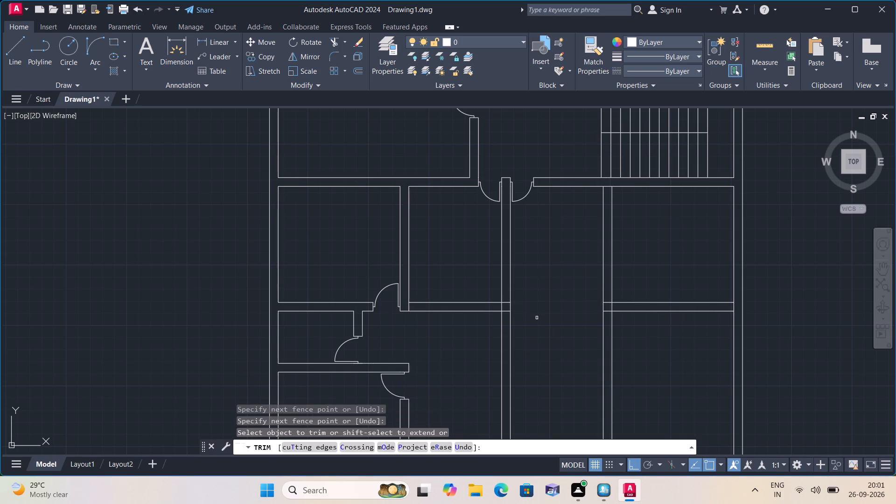
pyautogui.click(466, 259)
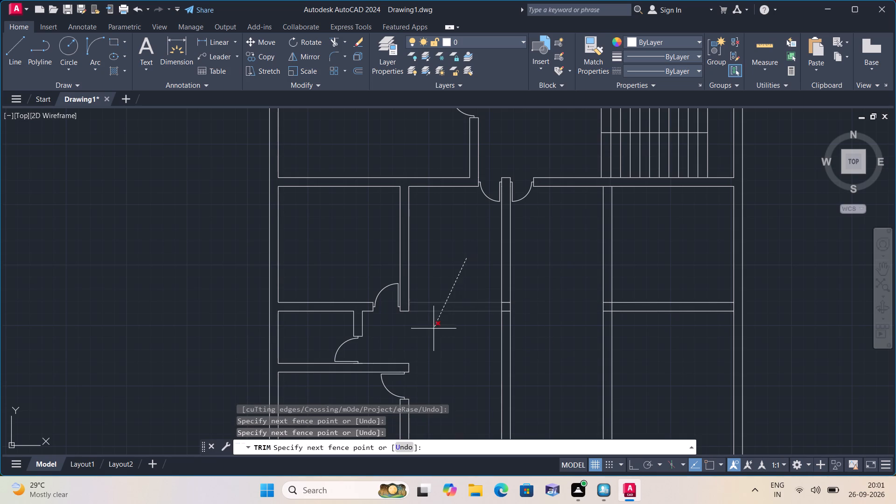
pyautogui.click(431, 332)
pyautogui.scroll(2, 502, 308)
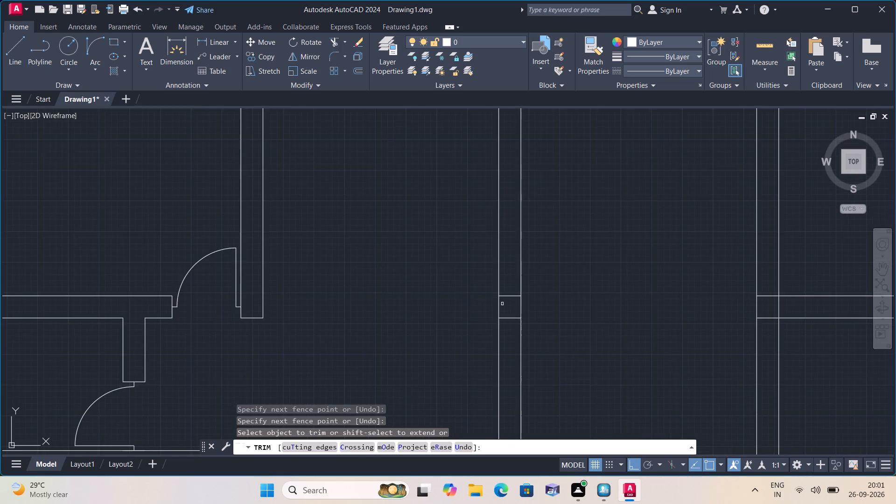
pyautogui.scroll(1, 502, 304)
pyautogui.click(508, 289)
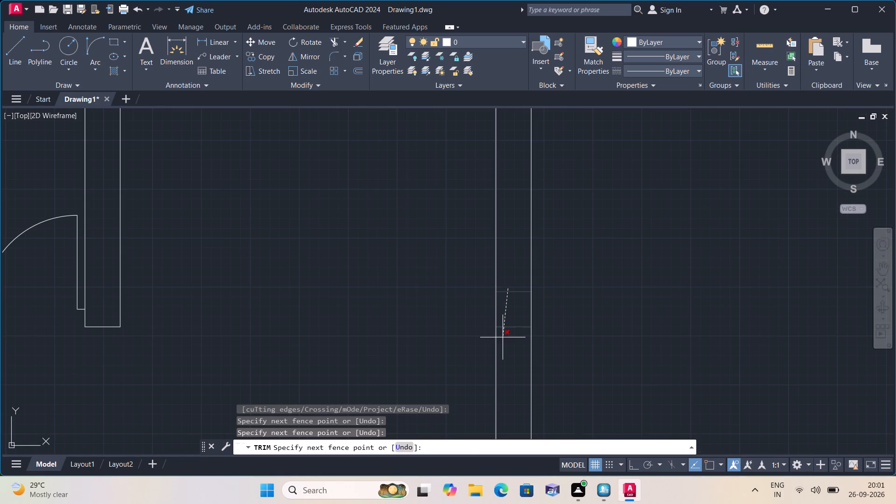
pyautogui.click(504, 347)
# Trim the overlapping lines where the remaining cross wall meets the second partition and the outer wall, leaving open wall junctions.
pyautogui.scroll(-2, 504, 347)
pyautogui.moveTo(599, 325); pyautogui.dragTo(594, 321, button='middle')
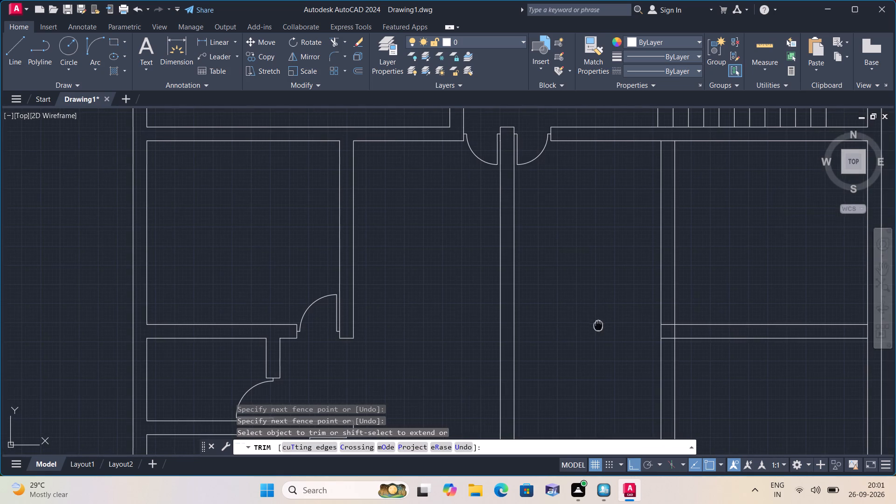
pyautogui.moveTo(594, 321); pyautogui.dragTo(559, 227, button='middle')
pyautogui.scroll(1, 635, 234)
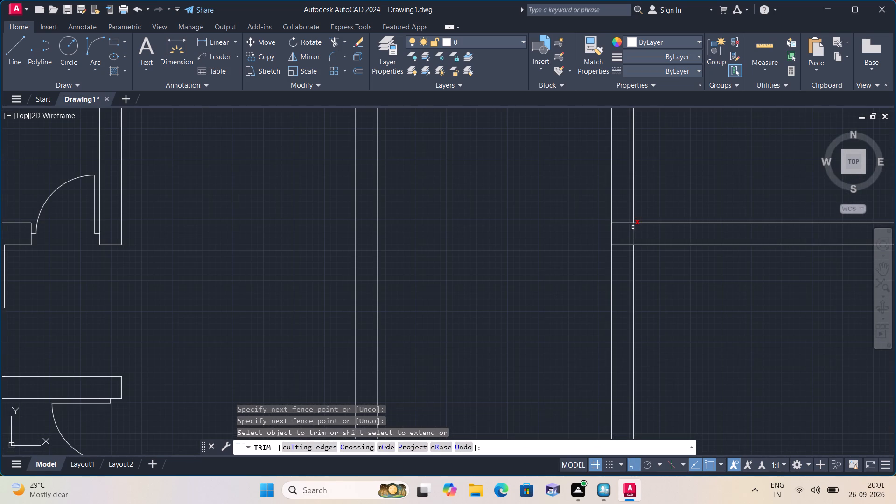
pyautogui.moveTo(622, 212); pyautogui.dragTo(624, 234)
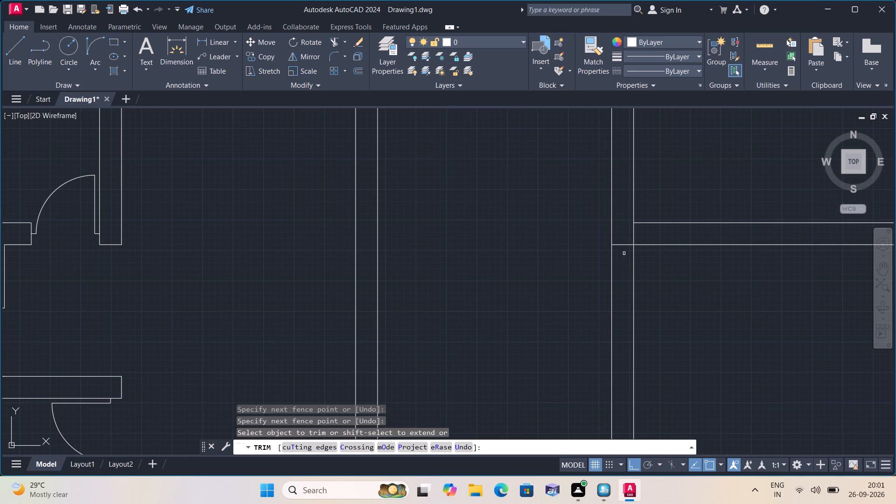
pyautogui.click(628, 243)
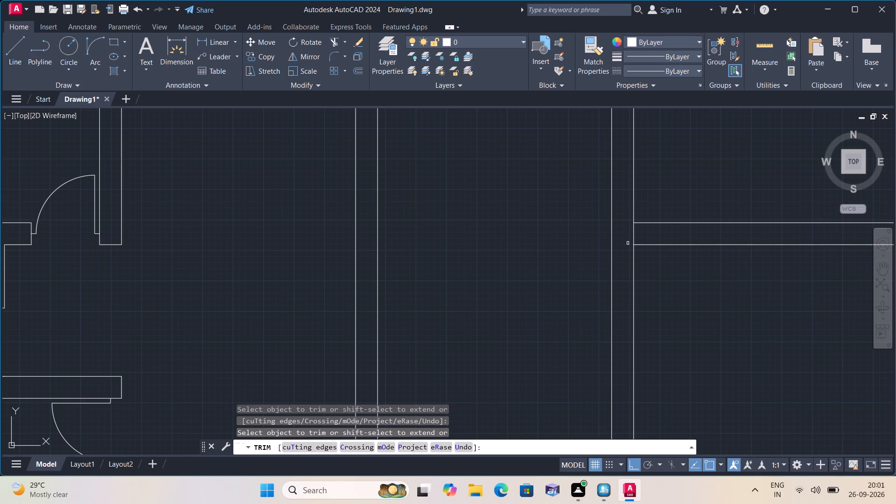
pyautogui.click(635, 232)
pyautogui.scroll(-1, 635, 232)
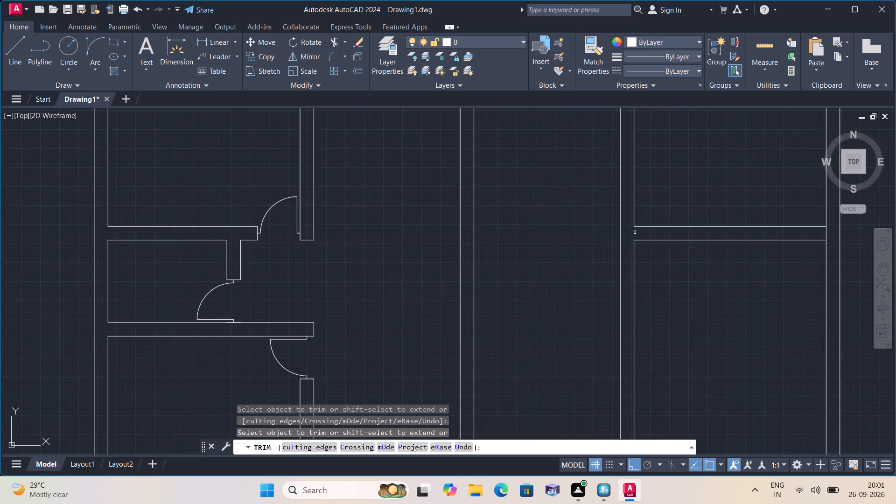
pyautogui.scroll(-1, 635, 232)
pyautogui.scroll(2, 707, 243)
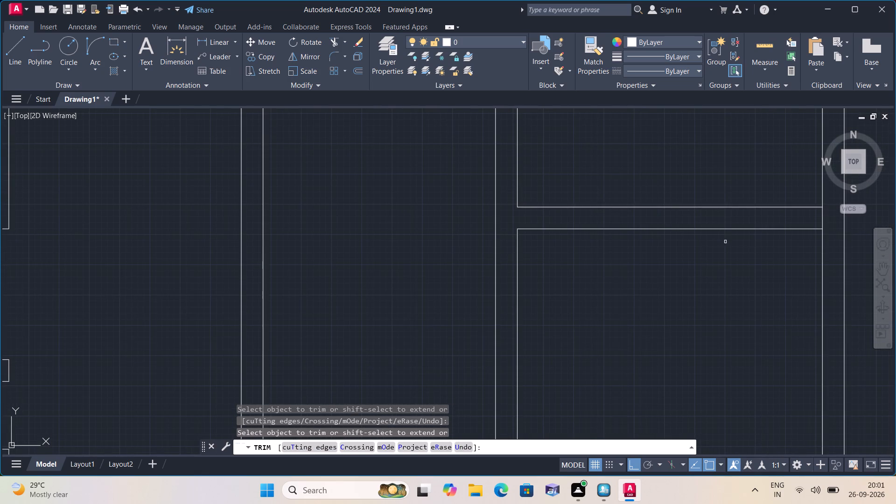
pyautogui.click(821, 222)
pyautogui.scroll(-1, 821, 222)
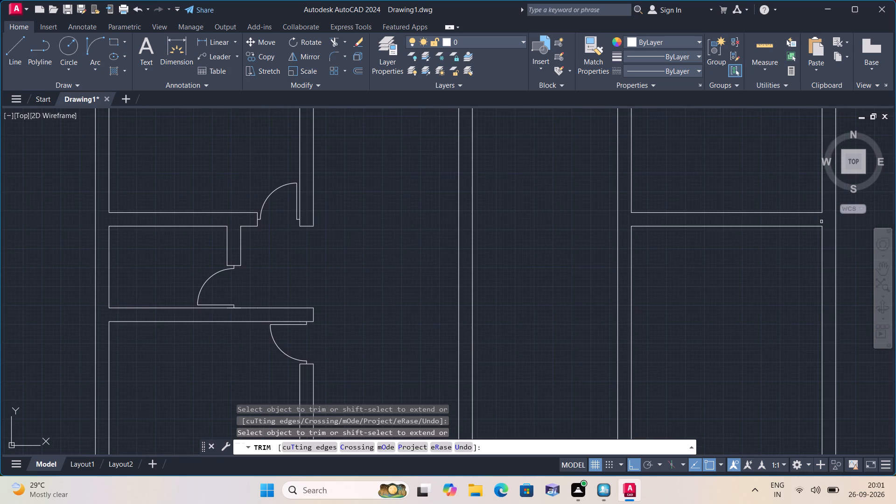
pyautogui.press('Escape')
# Offset the lower face lines of the wall holding the paired doors, on both sides of the centre partition, 19'6" downward.
pyautogui.scroll(-1, 742, 212)
pyautogui.moveTo(611, 227); pyautogui.dragTo(556, 200, button='middle')
pyautogui.scroll(-1, 565, 202)
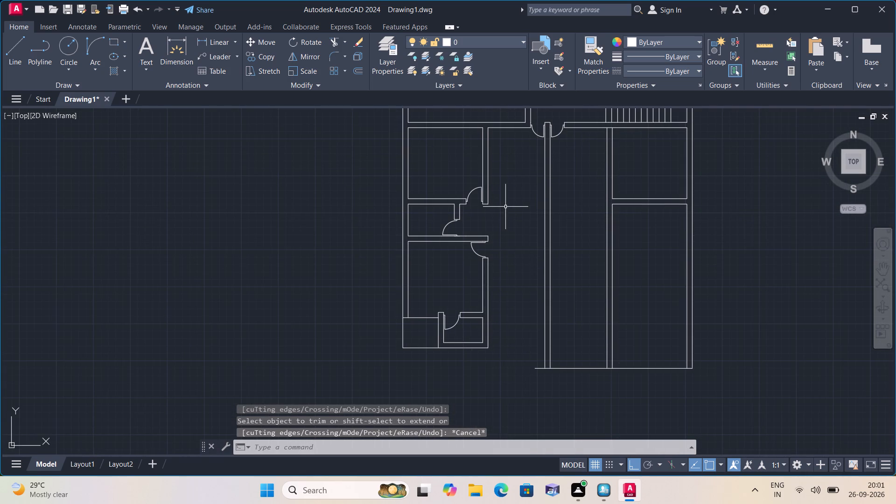
pyautogui.scroll(-1, 505, 207)
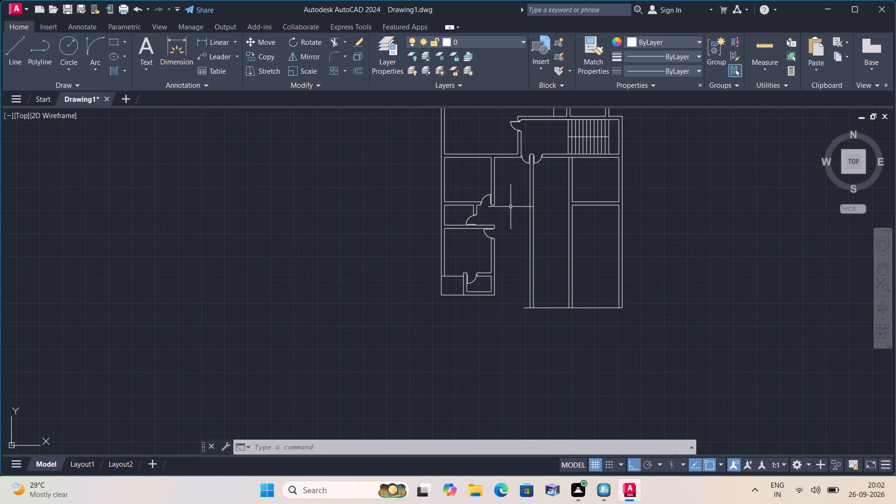
pyautogui.scroll(1, 511, 207)
pyautogui.moveTo(511, 207); pyautogui.dragTo(501, 251, button='middle')
pyautogui.scroll(-1, 511, 207)
pyautogui.scroll(1, 505, 265)
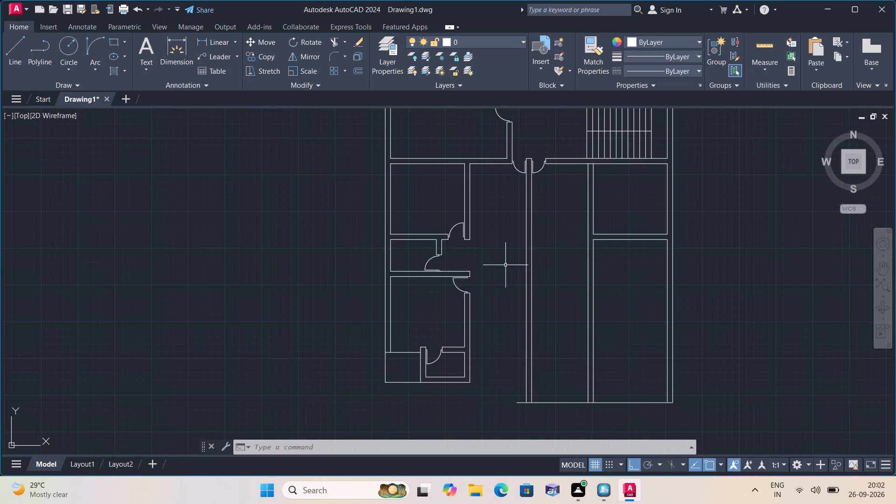
pyautogui.press('p')
pyautogui.press('BackSpace')
pyautogui.write('off')
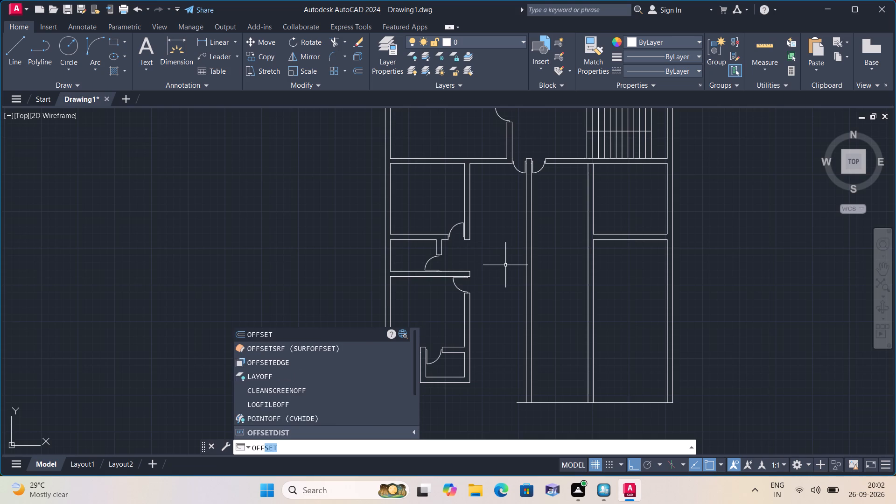
pyautogui.press('space')
pyautogui.press('1')
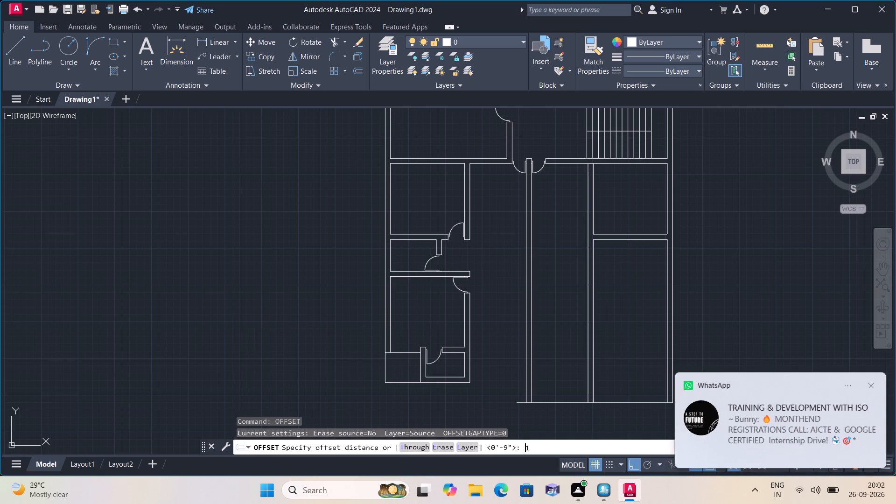
pyautogui.write("9'")
pyautogui.press('6')
pyautogui.write('"')
pyautogui.press('space')
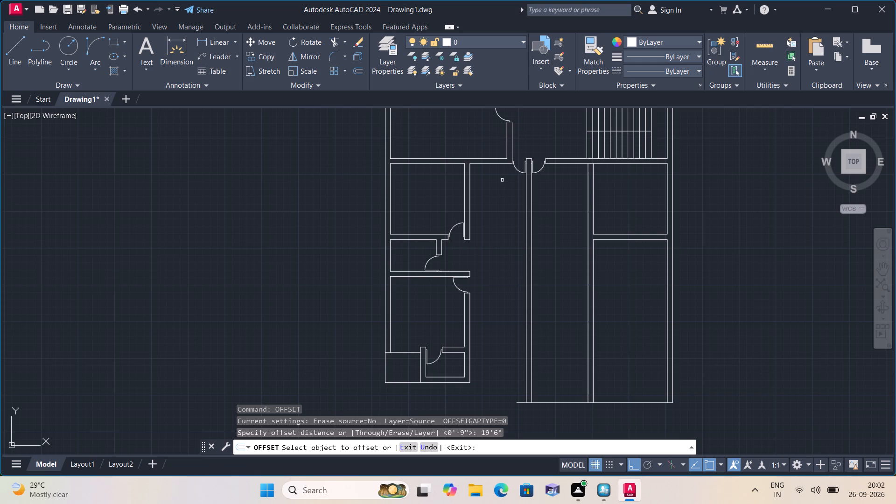
pyautogui.click(507, 163)
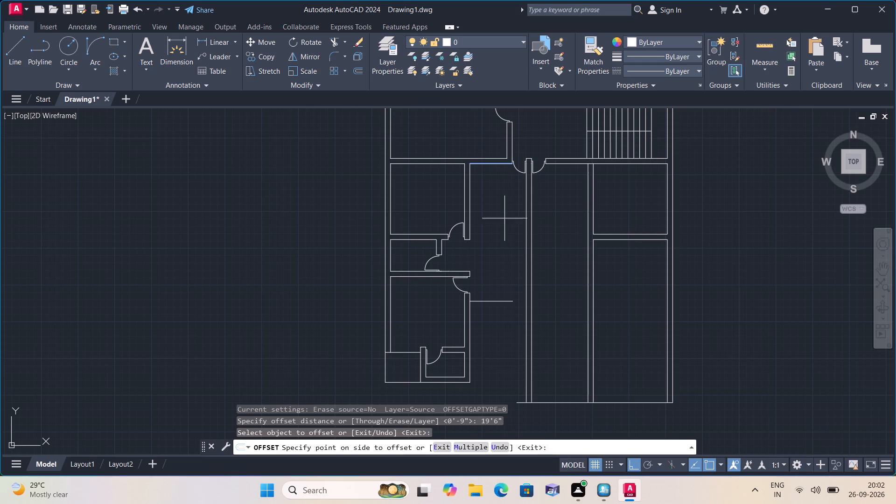
pyautogui.click(503, 259)
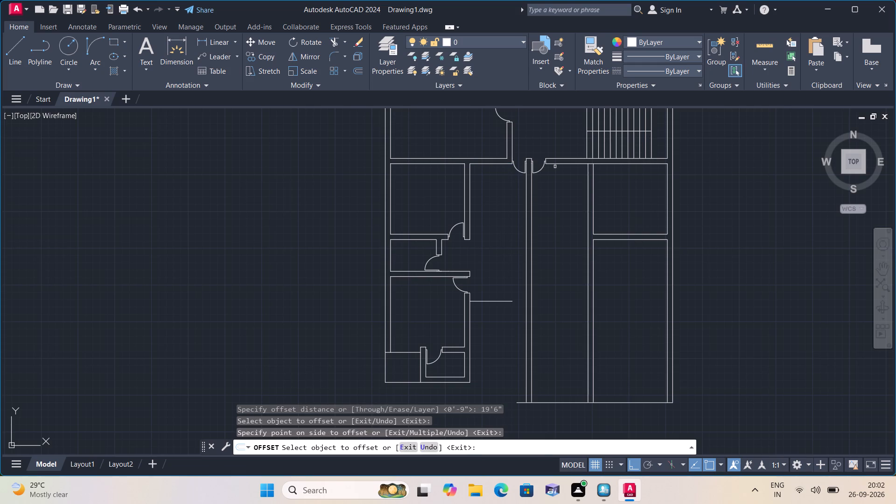
pyautogui.click(556, 164)
pyautogui.click(558, 249)
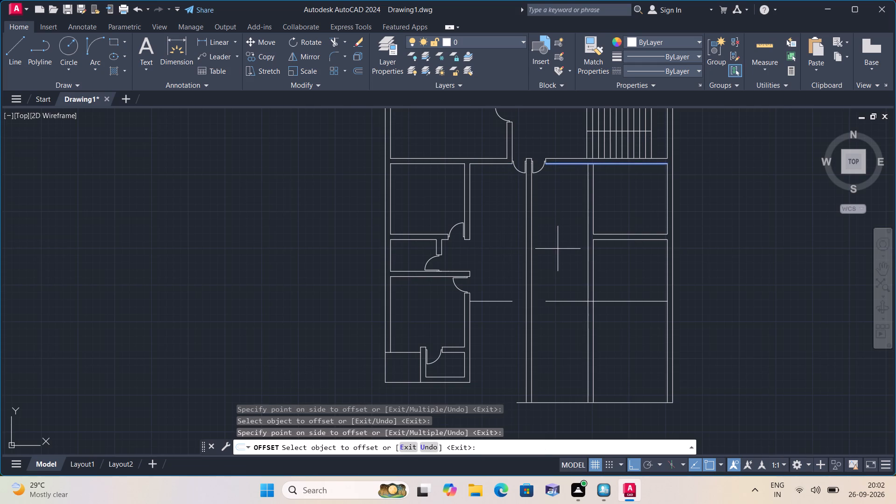
pyautogui.press('space')
# Offset both new horizontal lines 9" downward to form the second face of the cross wall.
pyautogui.press('space')
pyautogui.write('9"')
pyautogui.press('space')
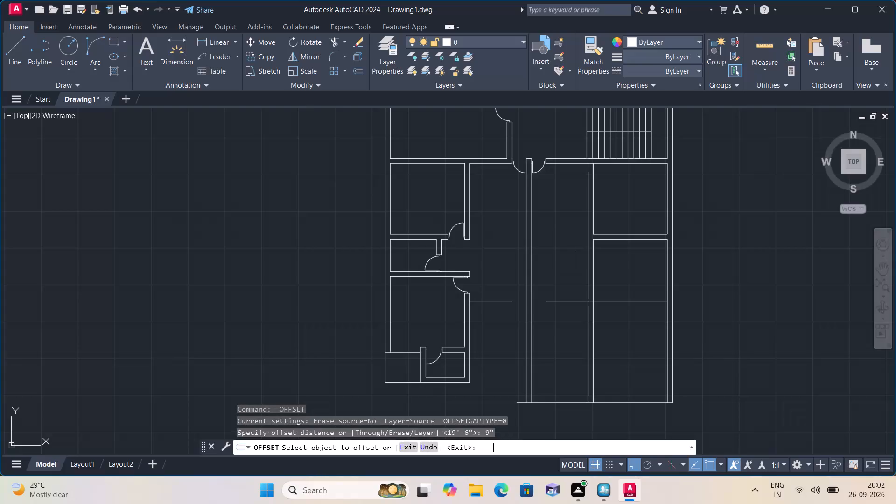
pyautogui.click(550, 301)
pyautogui.click(558, 319)
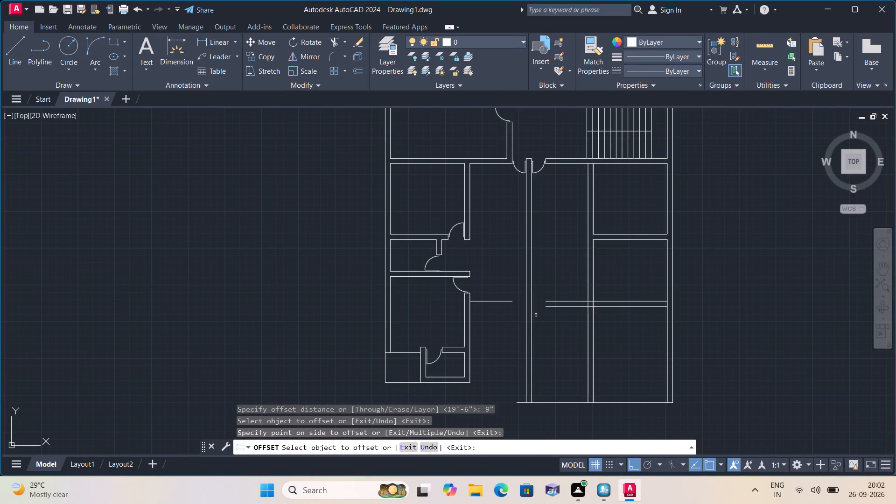
pyautogui.click(484, 302)
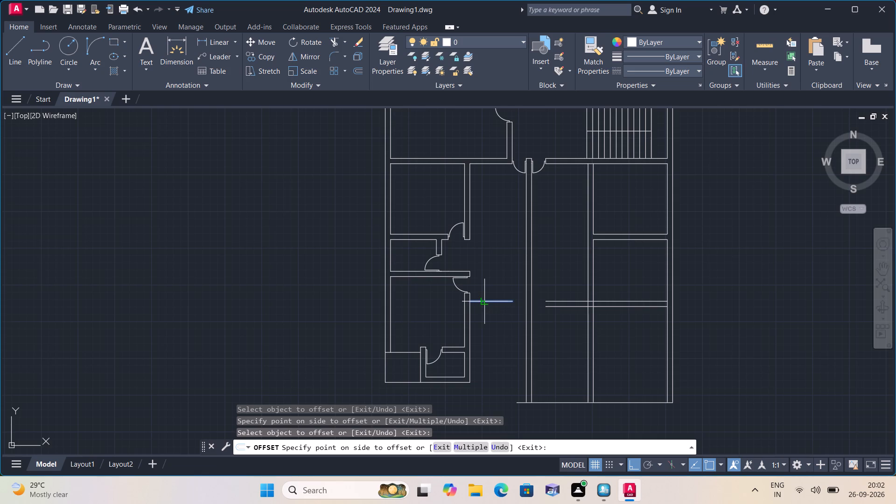
pyautogui.click(493, 320)
pyautogui.press('space')
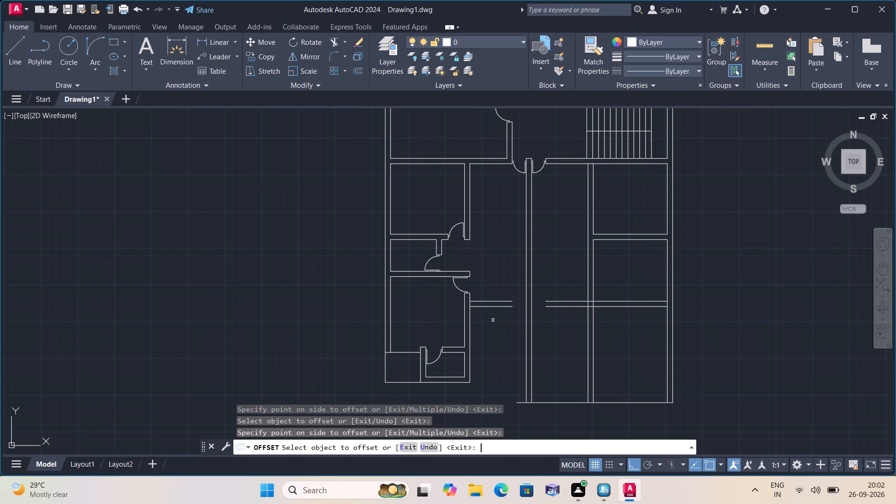
# Trim away the new cross wall between the second partition and outer wall, plus the overlapping lines at its junction with that partition.
pyautogui.write('trim')
pyautogui.press('space')
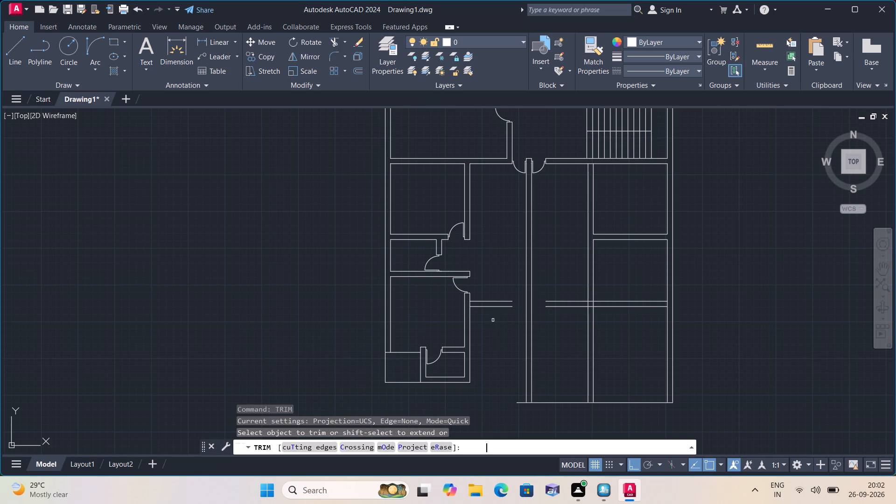
pyautogui.click(636, 311)
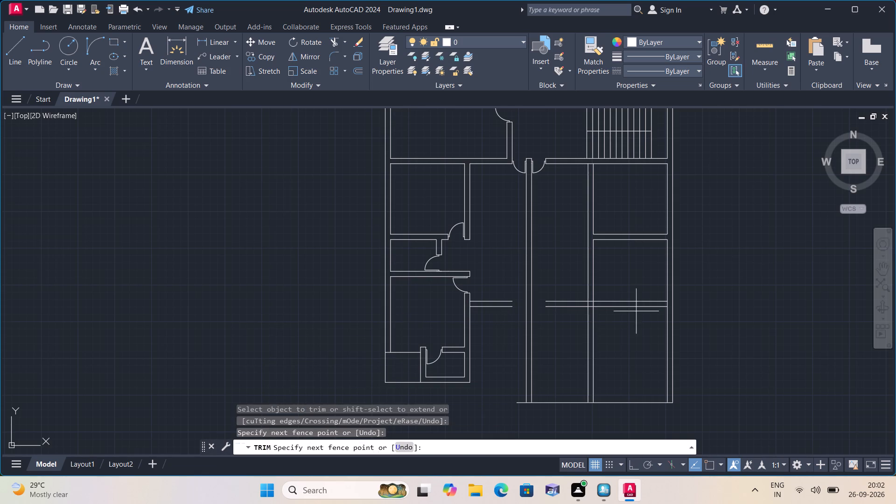
pyautogui.click(647, 278)
pyautogui.scroll(2, 647, 277)
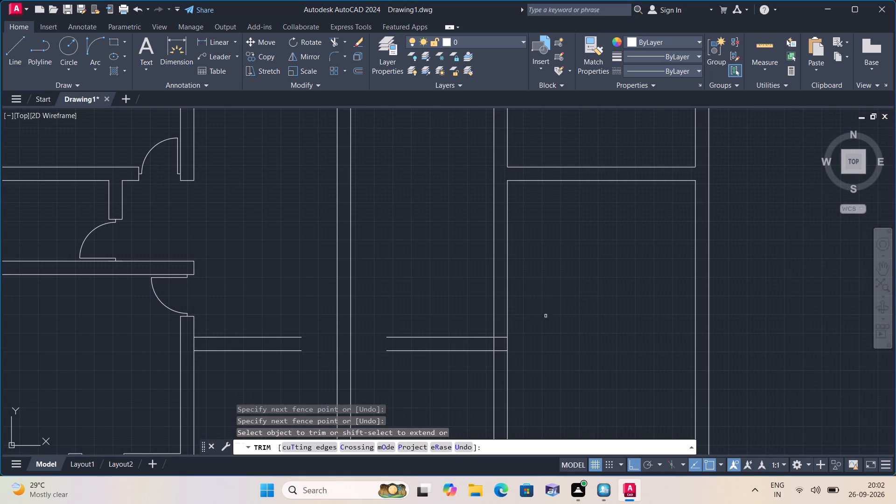
pyautogui.click(498, 336)
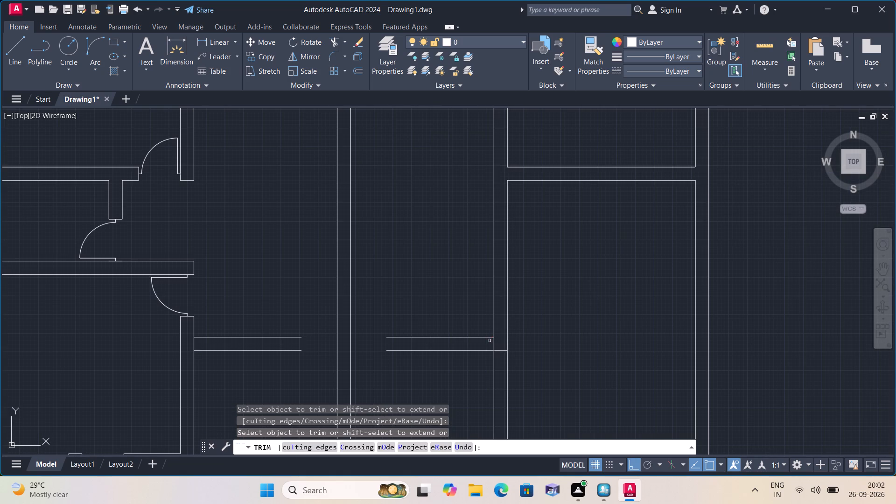
pyautogui.click(493, 342)
pyautogui.scroll(-1, 495, 343)
pyautogui.moveTo(587, 344); pyautogui.dragTo(587, 336, button='middle')
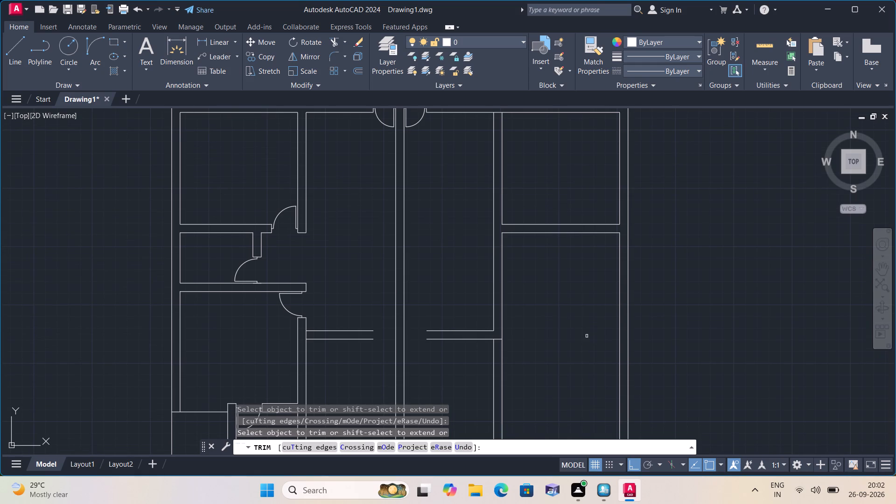
pyautogui.press('space')
# Extend both faces of the two cross wall pieces across the gap at the centre partition, joining them into one wall.
pyautogui.write('ext')
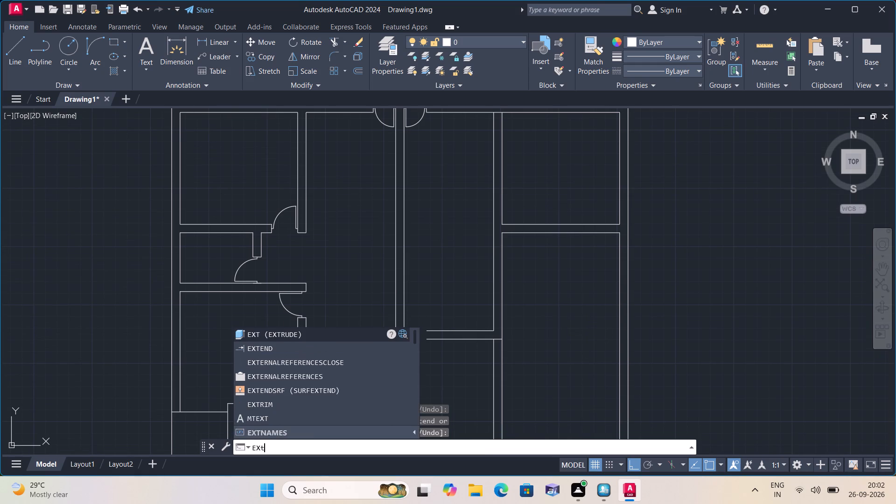
pyautogui.press('e')
pyautogui.press('space')
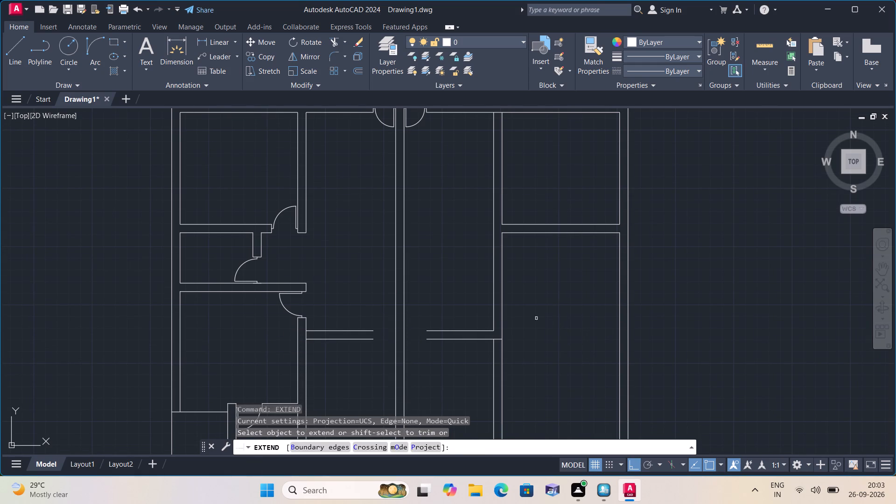
pyautogui.click(452, 320)
pyautogui.click(436, 364)
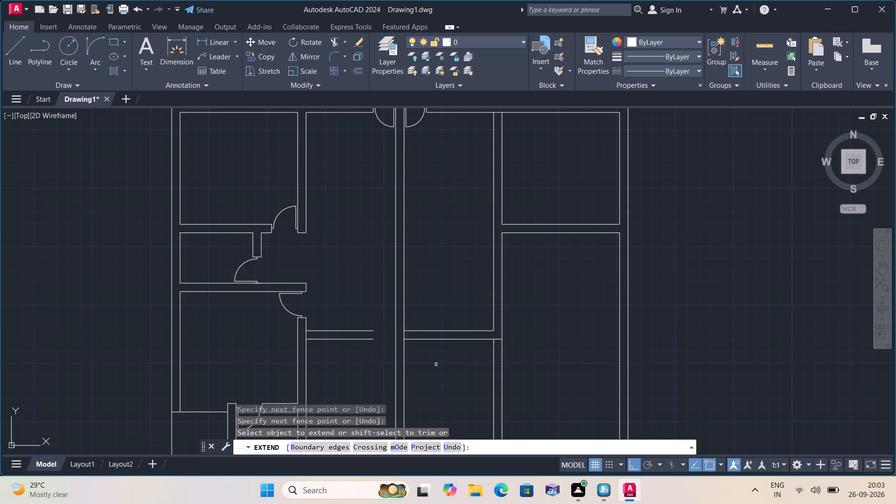
pyautogui.click(418, 321)
pyautogui.click(410, 360)
pyautogui.click(358, 327)
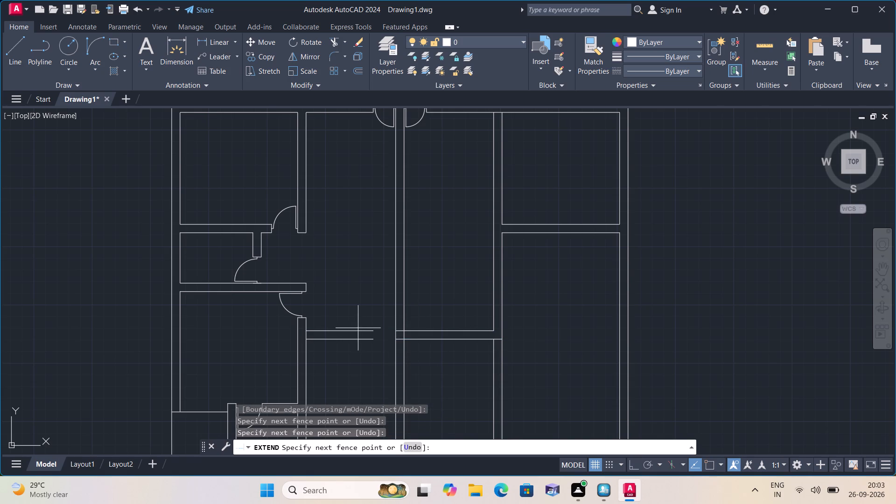
pyautogui.click(354, 345)
pyautogui.scroll(-1, 353, 346)
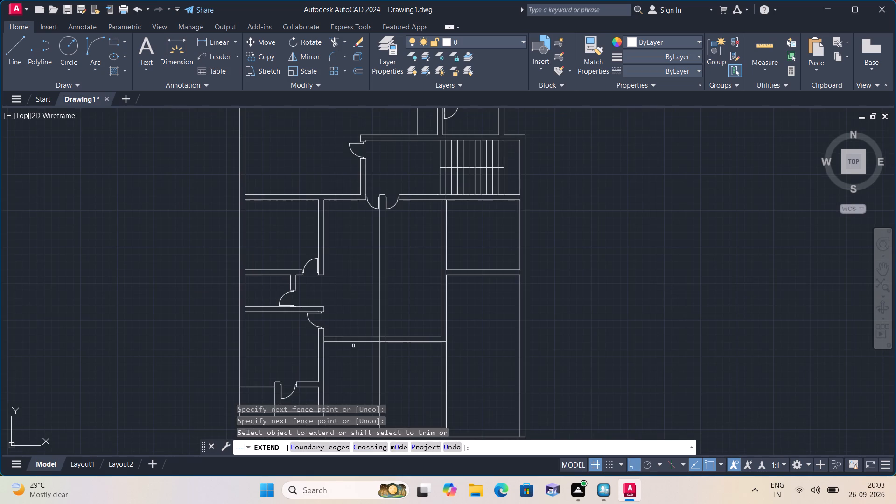
pyautogui.press('space')
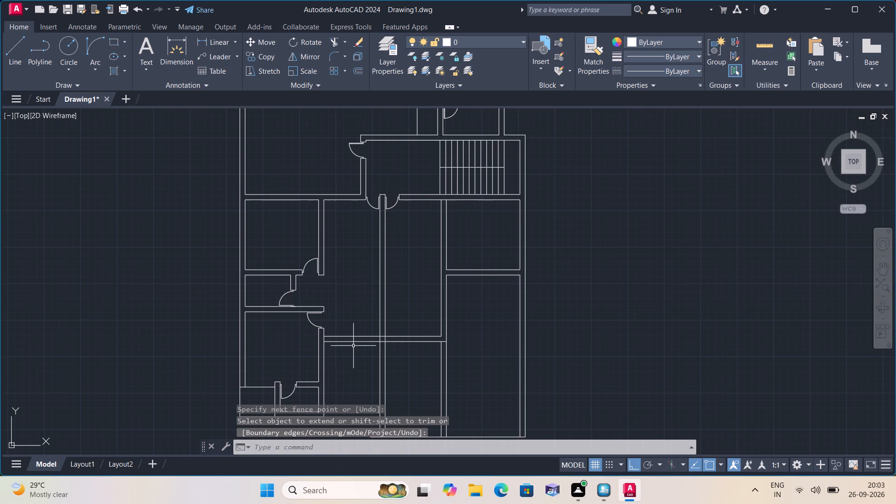
# Trim away the parts of the centre and second partitions that run below the new cross wall.
pyautogui.write('tr')
pyautogui.write('im')
pyautogui.press('space')
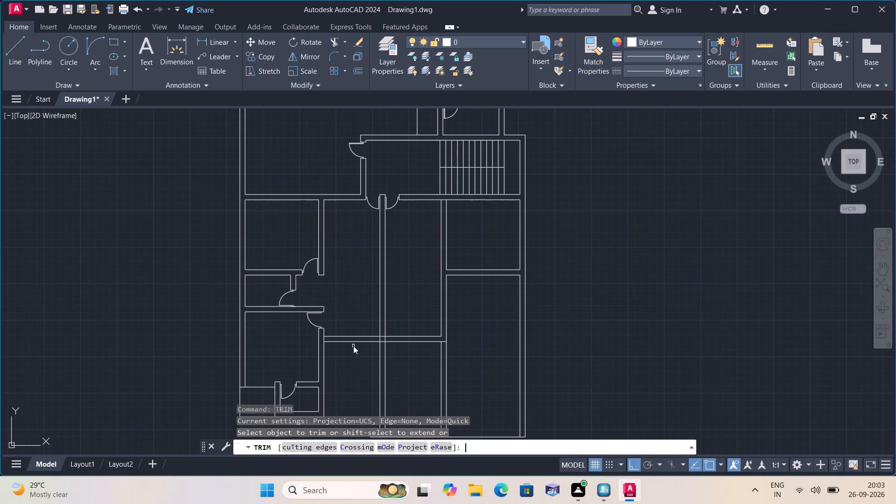
pyautogui.scroll(-1, 361, 361)
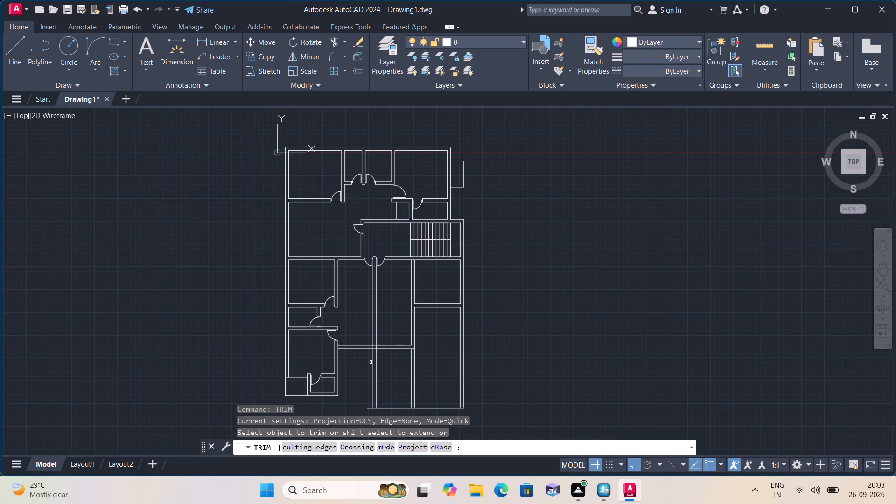
pyautogui.moveTo(368, 360); pyautogui.dragTo(371, 332, button='middle')
pyautogui.scroll(2, 373, 331)
pyautogui.click(370, 331)
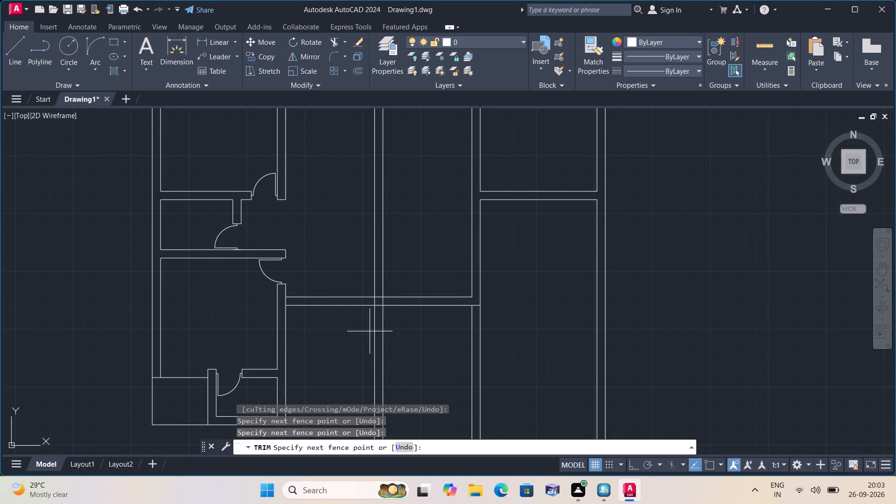
pyautogui.click(514, 343)
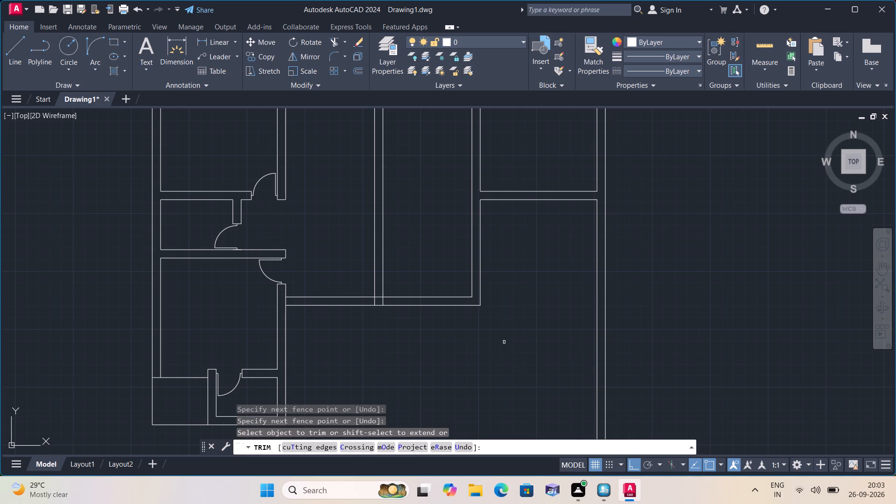
pyautogui.middleClick(487, 346)
pyautogui.scroll(-1, 487, 343)
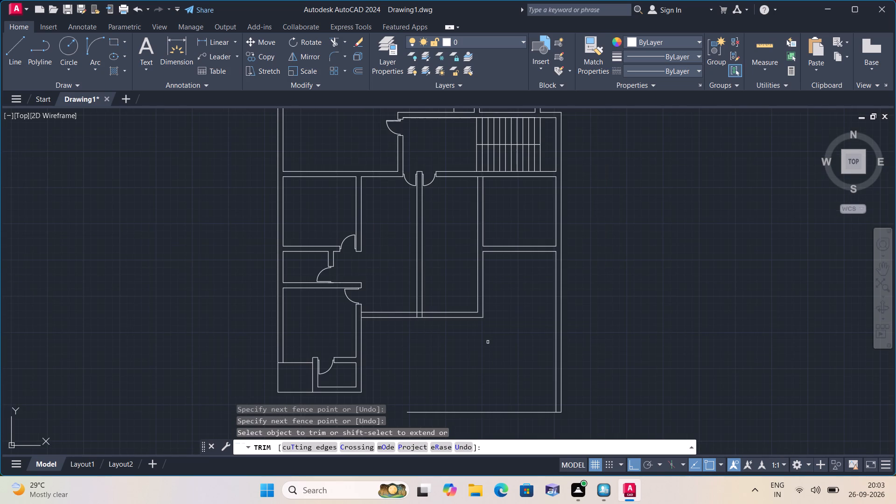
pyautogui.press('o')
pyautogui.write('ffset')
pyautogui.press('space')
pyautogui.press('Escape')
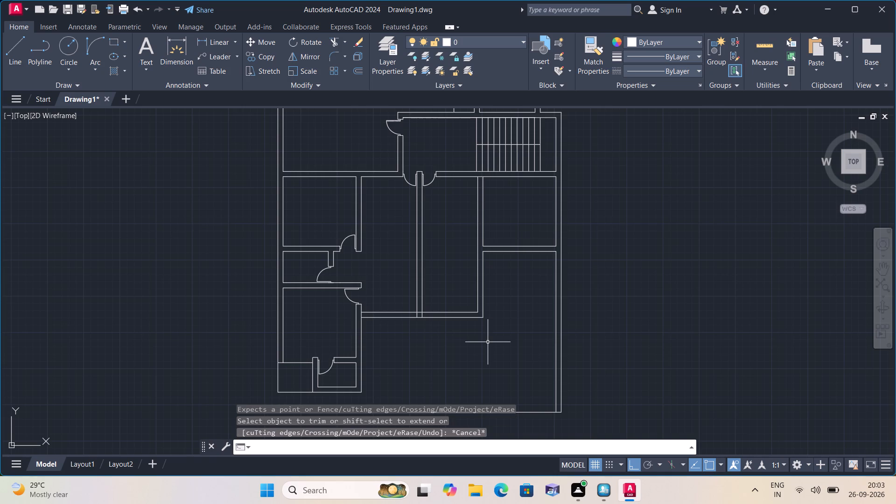
# Offset both pieces of the cross wall's lower face 8' downward to start the bottom wall.
pyautogui.write('off')
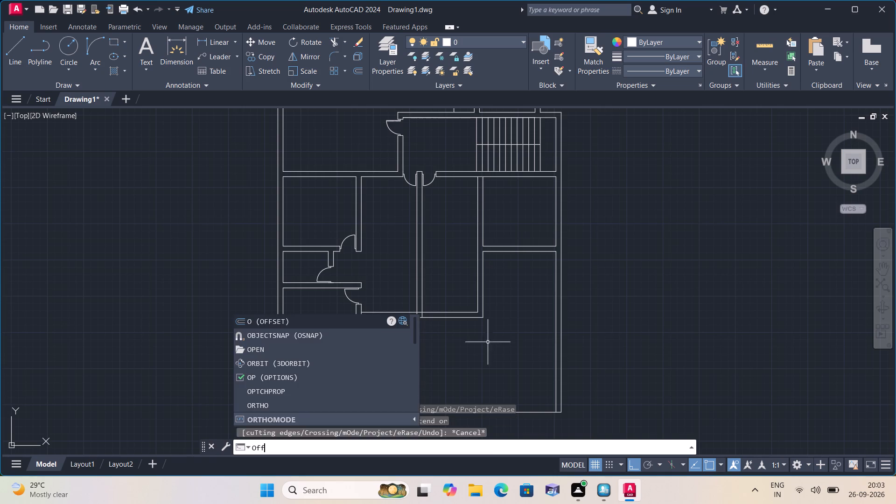
pyautogui.press('space')
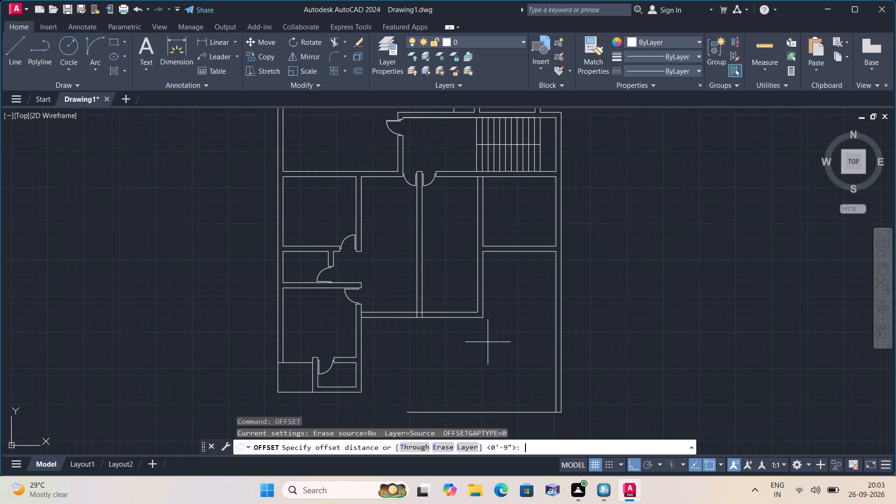
pyautogui.press('8')
pyautogui.write("'")
pyautogui.press('space')
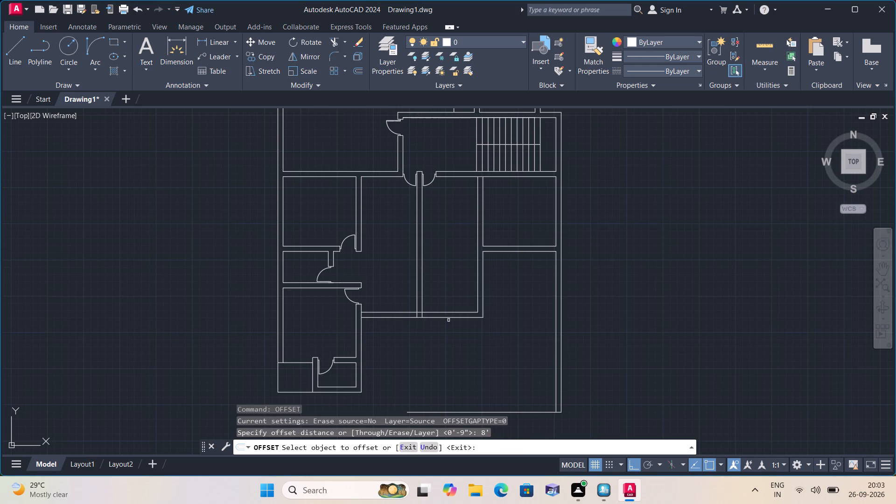
pyautogui.click(443, 316)
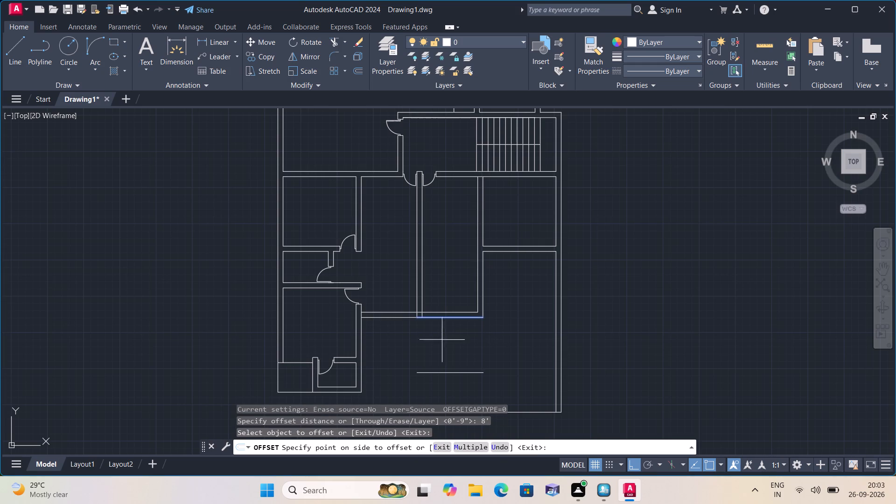
pyautogui.click(434, 366)
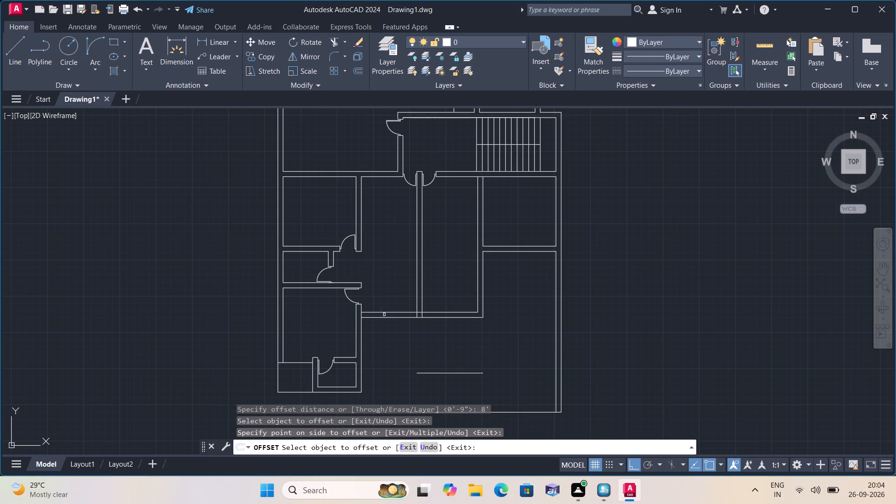
pyautogui.click(384, 316)
pyautogui.click(383, 359)
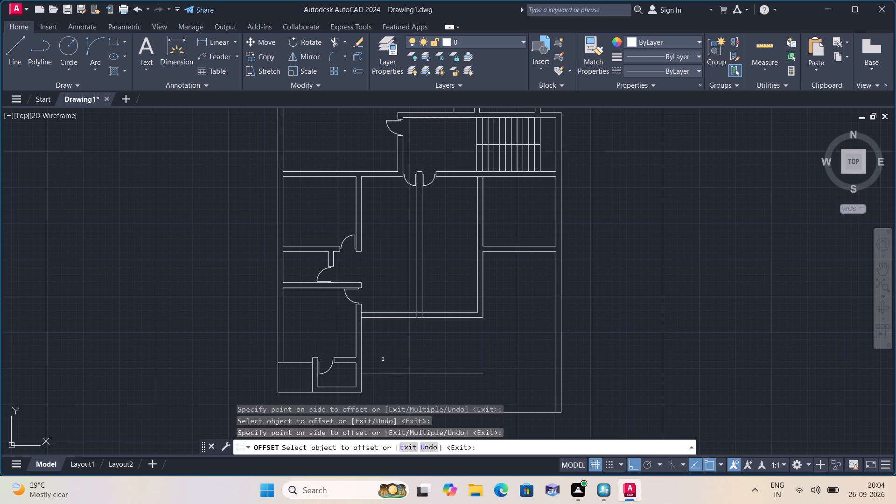
pyautogui.press('space')
# Offset both new bottom wall lines 9" downward to form the wall's outer face.
pyautogui.press('space')
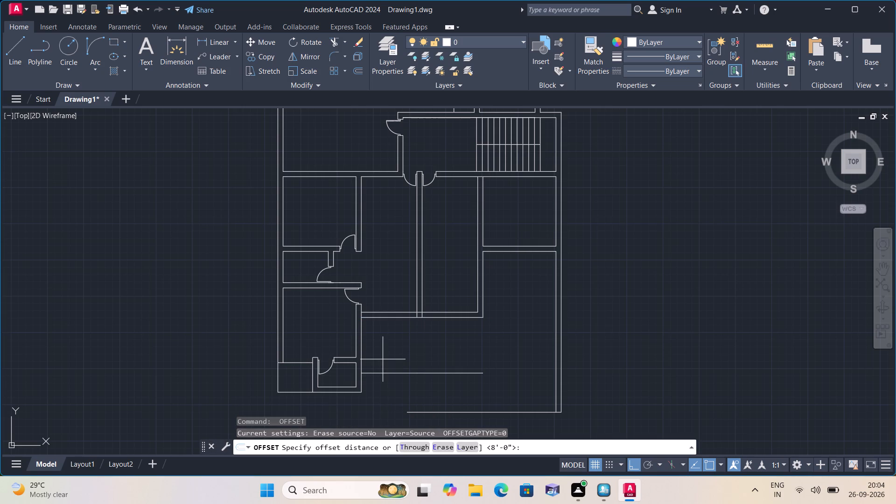
pyautogui.press('9')
pyautogui.hotkey('shift', '"')
pyautogui.press('space')
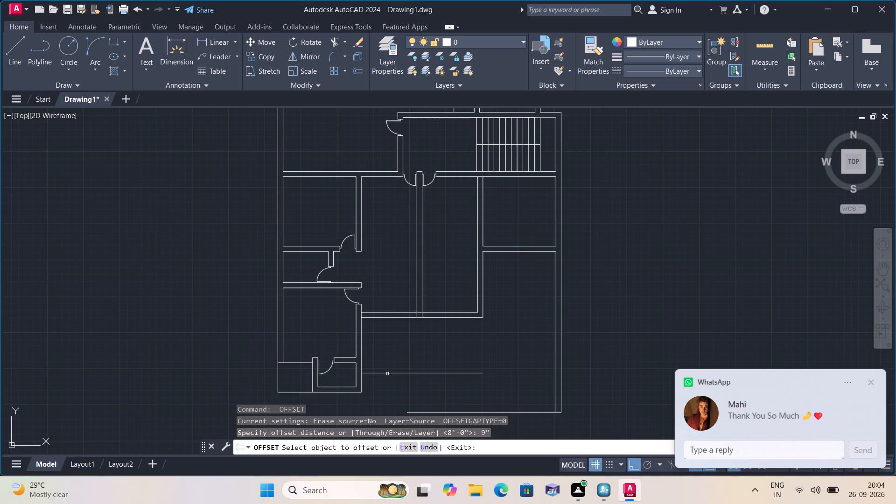
pyautogui.click(387, 374)
pyautogui.click(381, 392)
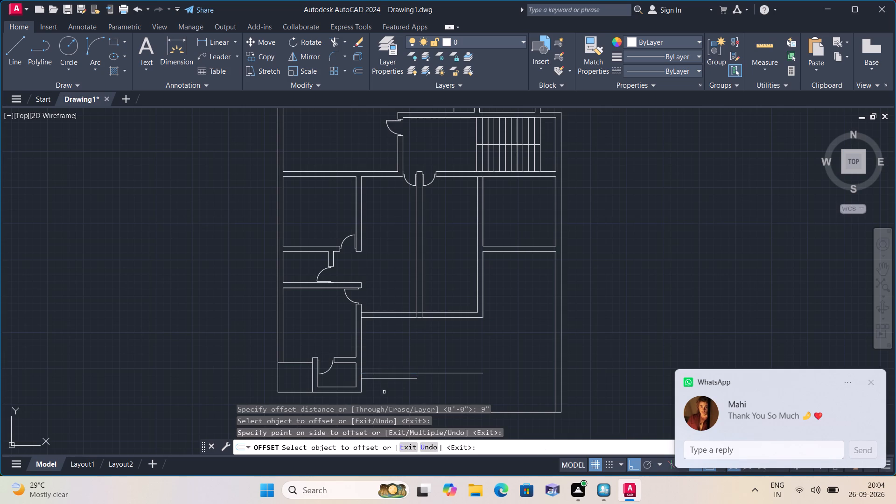
pyautogui.click(440, 374)
pyautogui.click(440, 386)
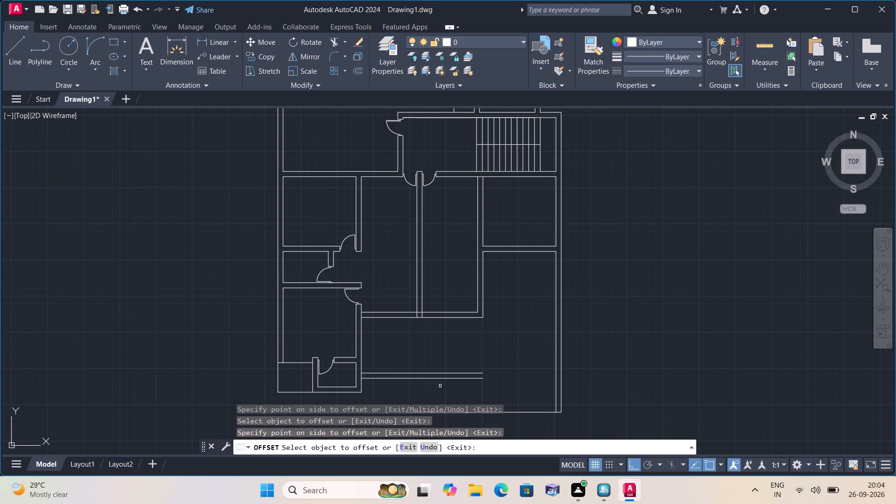
pyautogui.press('space')
# Extend both faces of the centre partition down through the cross wall to the bottom wall's outer face.
pyautogui.write('exte')
pyautogui.press('space')
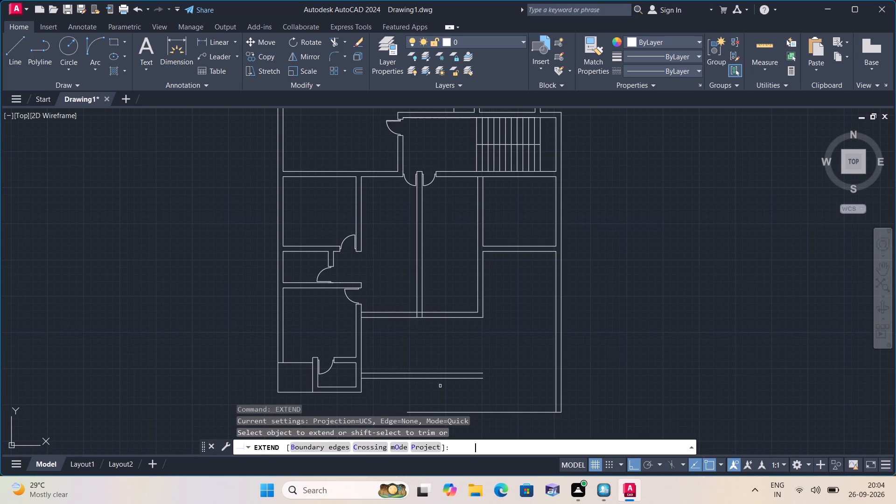
pyautogui.click(437, 293)
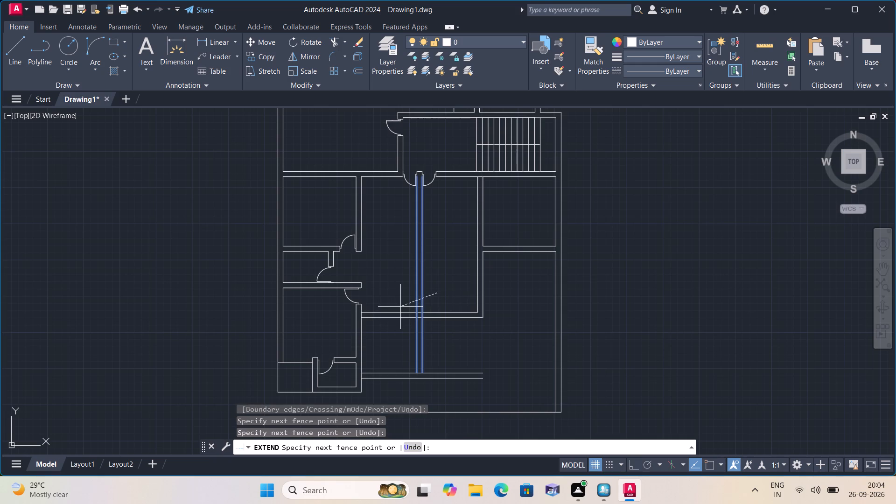
pyautogui.click(402, 304)
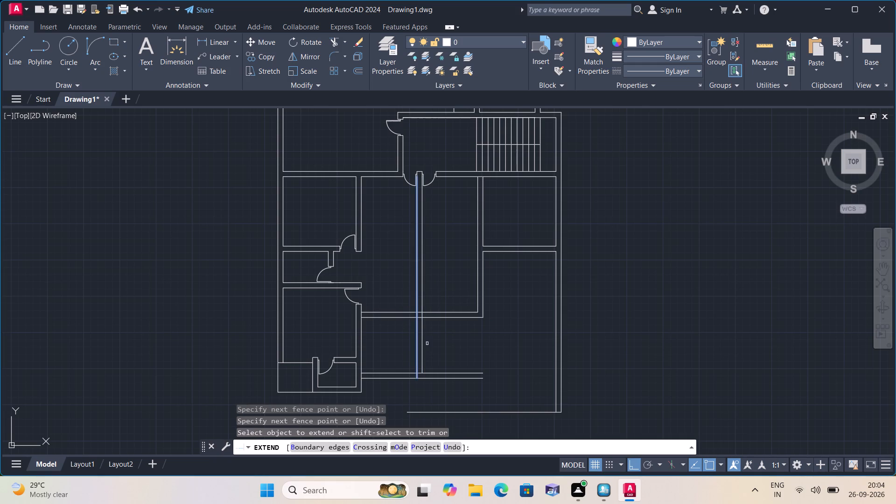
pyautogui.click(437, 343)
pyautogui.click(395, 350)
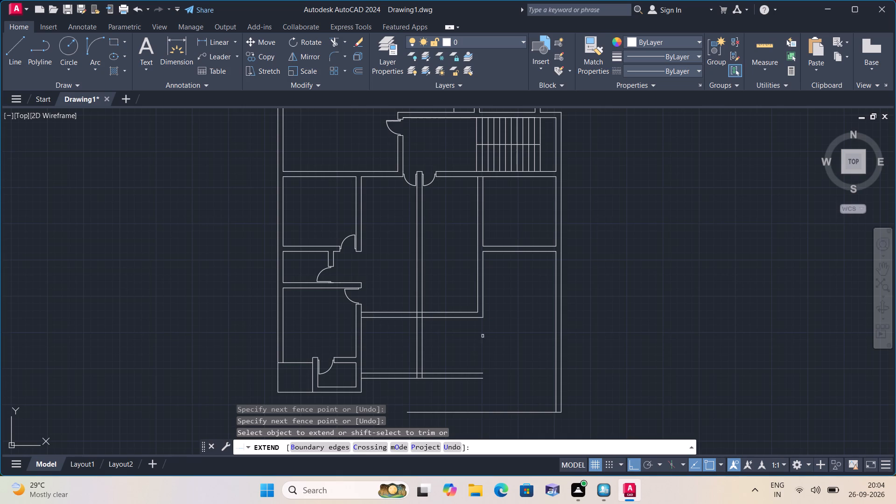
# Extend both faces of the second partition down to the bottom wall's outer face.
pyautogui.click(470, 301)
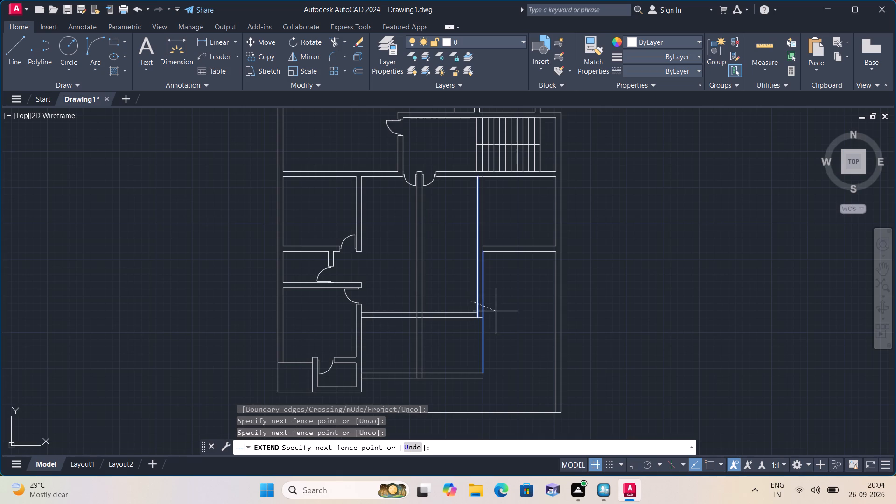
pyautogui.click(496, 312)
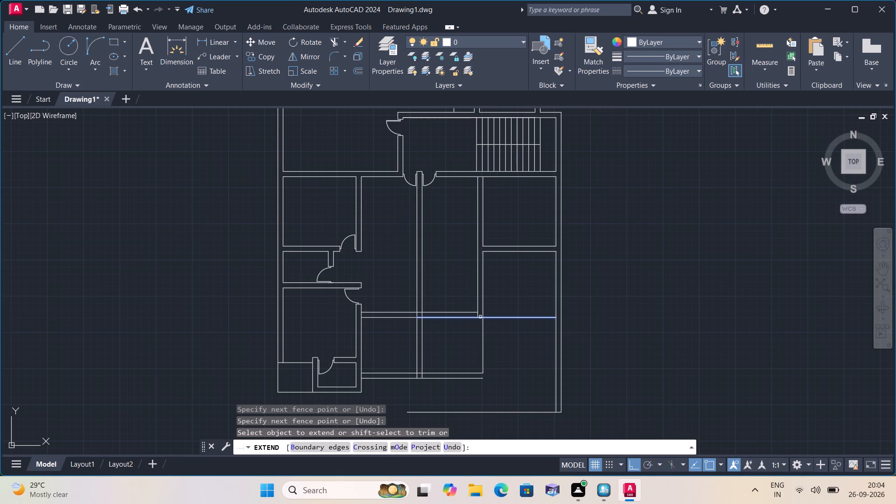
pyautogui.click(477, 315)
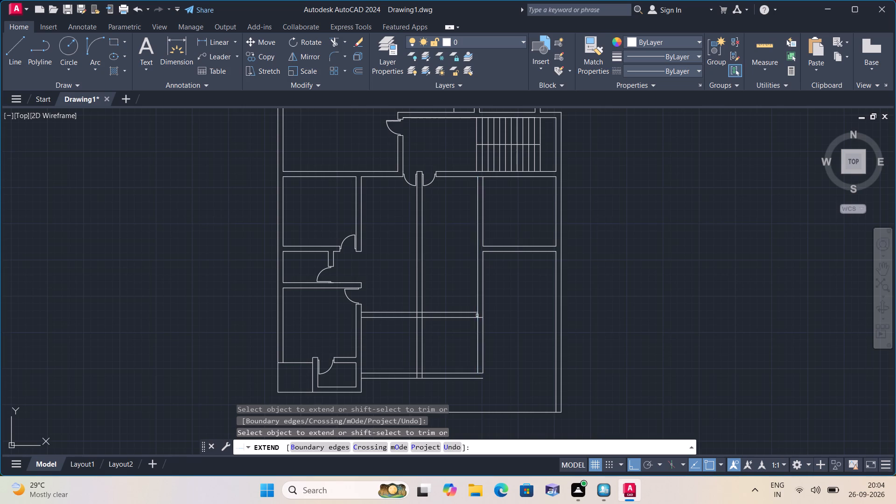
pyautogui.click(479, 366)
pyautogui.click(483, 368)
# Extend both faces of the bottom wall across to the outer face of the east outer wall.
pyautogui.moveTo(448, 354); pyautogui.dragTo(450, 368)
pyautogui.click(470, 399)
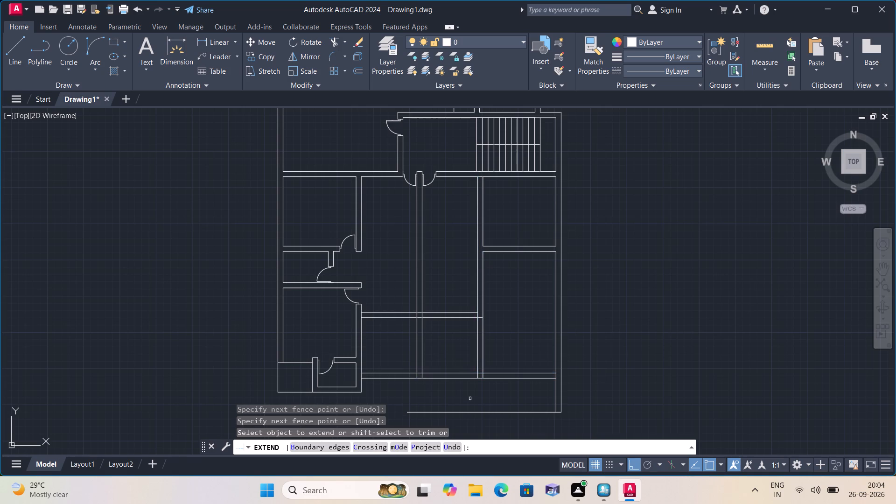
pyautogui.moveTo(525, 354); pyautogui.dragTo(525, 367)
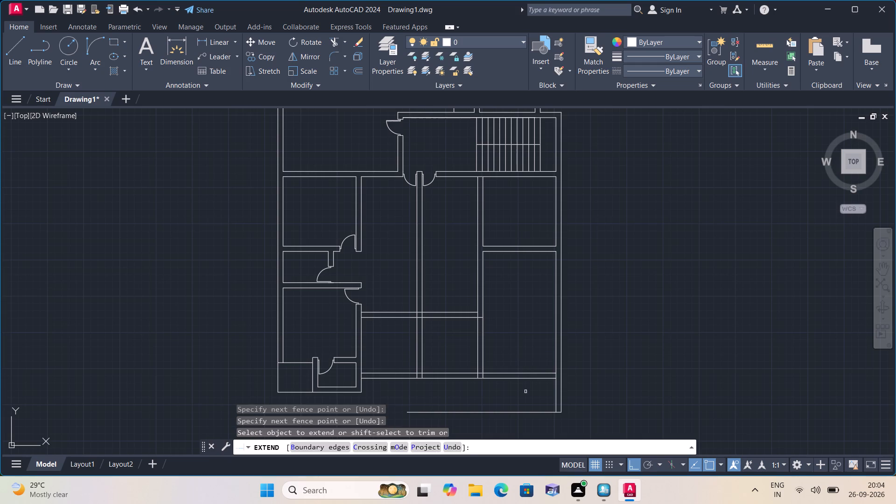
pyautogui.click(525, 392)
pyautogui.click(520, 357)
pyautogui.press('space')
# Trim away the outer wall lines below the new bottom wall and remove the leftover horizontal line beneath it.
pyautogui.write('tr')
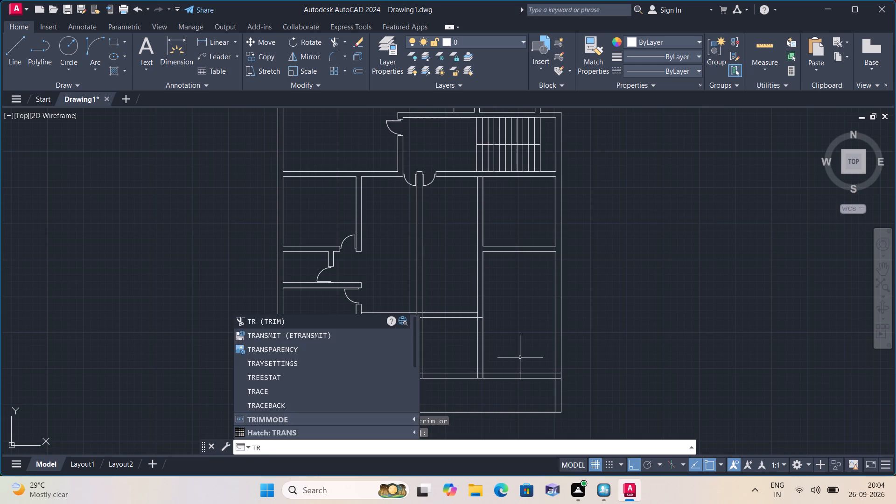
pyautogui.write('im')
pyautogui.press('space')
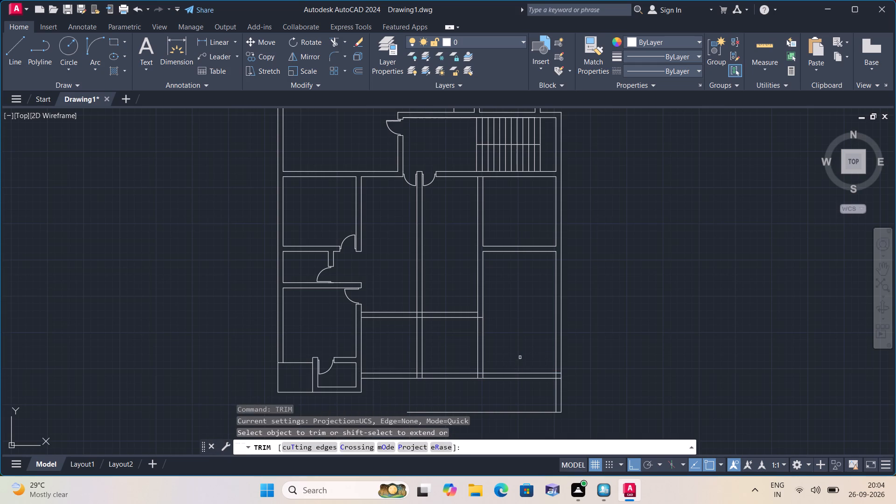
pyautogui.click(532, 398)
pyautogui.click(593, 391)
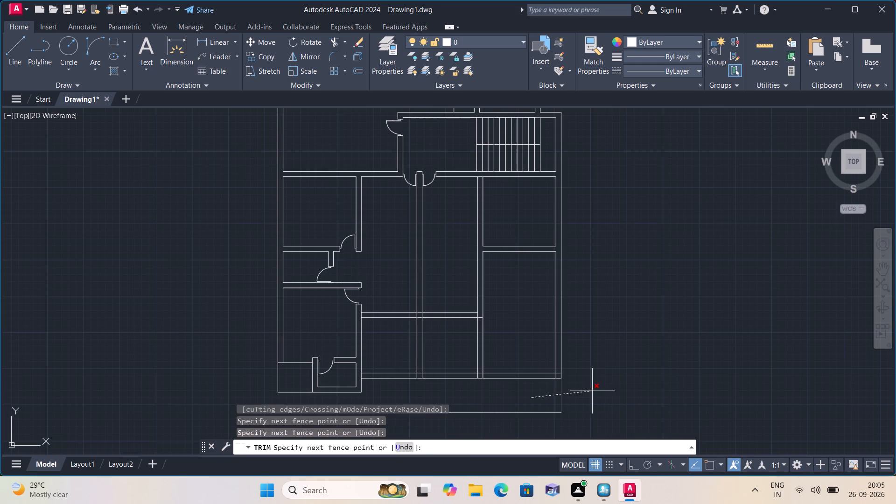
pyautogui.click(541, 412)
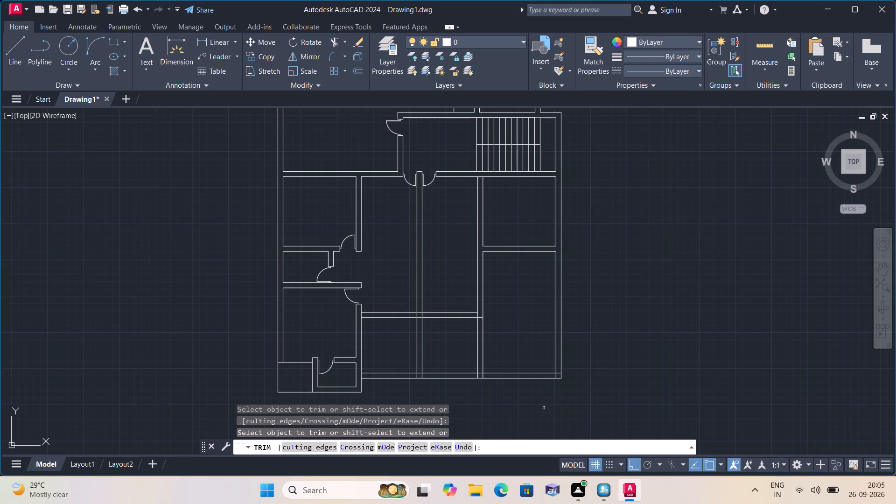
# Trim away the overlapping lines where the centre and second partitions meet the bottom wall.
pyautogui.scroll(2, 413, 372)
pyautogui.click(417, 379)
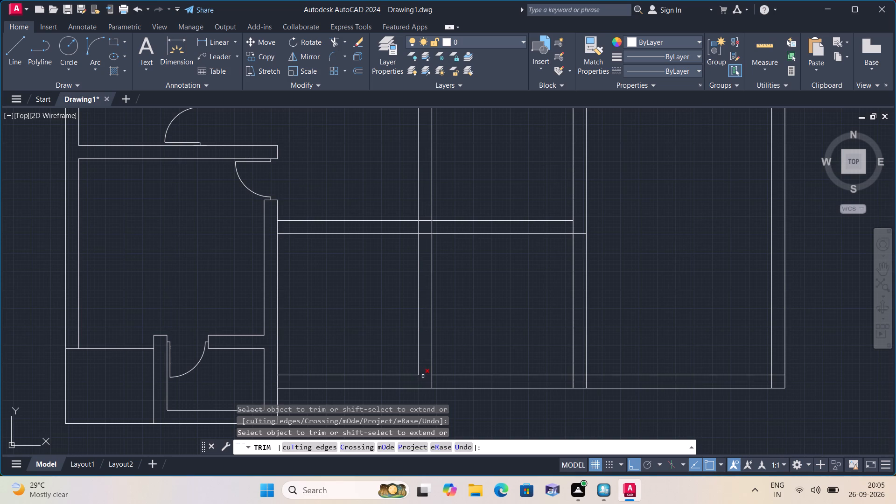
pyautogui.click(423, 376)
pyautogui.click(433, 380)
pyautogui.click(573, 383)
pyautogui.click(579, 376)
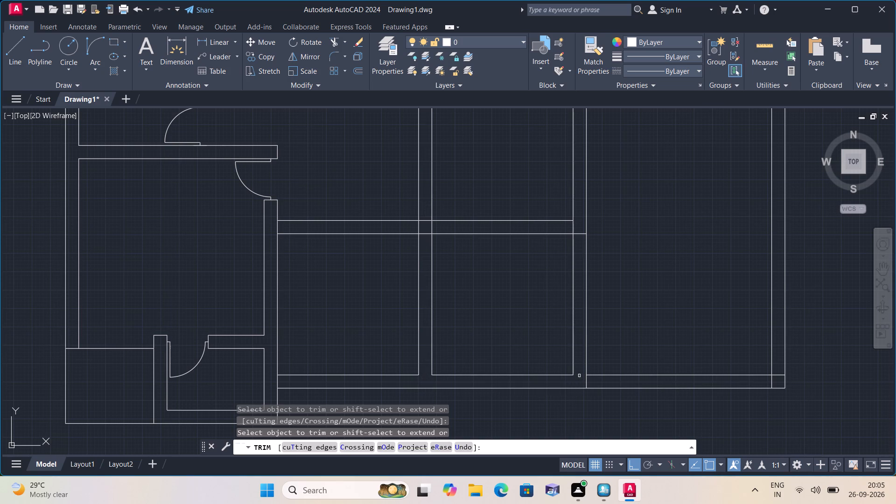
pyautogui.click(585, 383)
pyautogui.scroll(-2, 585, 383)
pyautogui.moveTo(575, 392); pyautogui.dragTo(474, 360, button='middle')
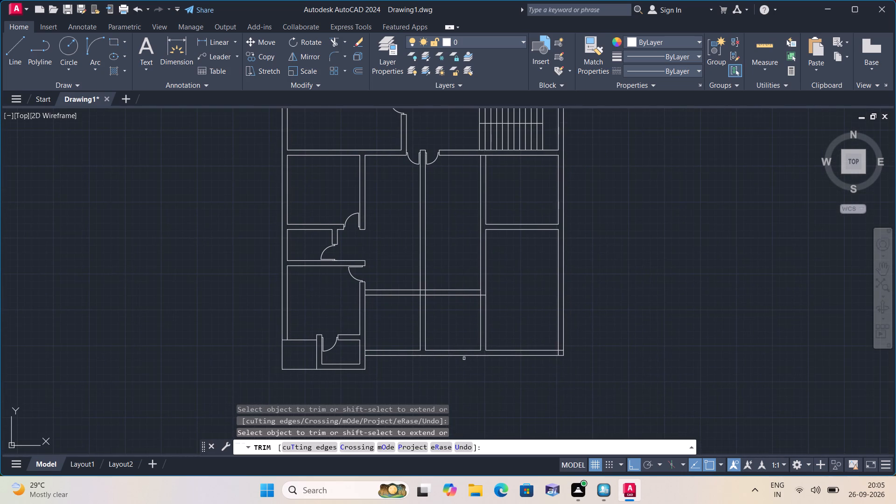
# Trim the overlapping inner wall lines at the southeast corner where the bottom wall meets the east outer wall.
pyautogui.scroll(3, 566, 349)
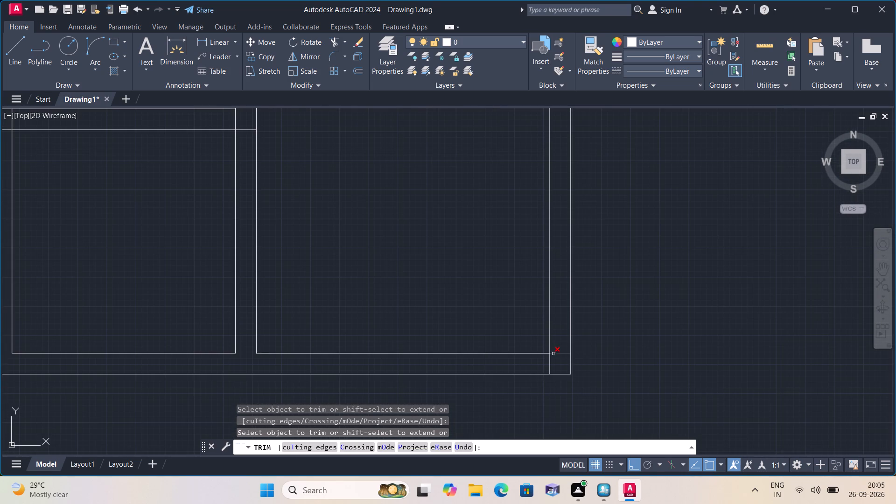
pyautogui.click(553, 354)
pyautogui.click(548, 362)
# Trim the wall line crossing the top of the second partition, just below the staircase.
pyautogui.scroll(-2, 463, 255)
pyautogui.moveTo(440, 240); pyautogui.dragTo(462, 383, button='middle')
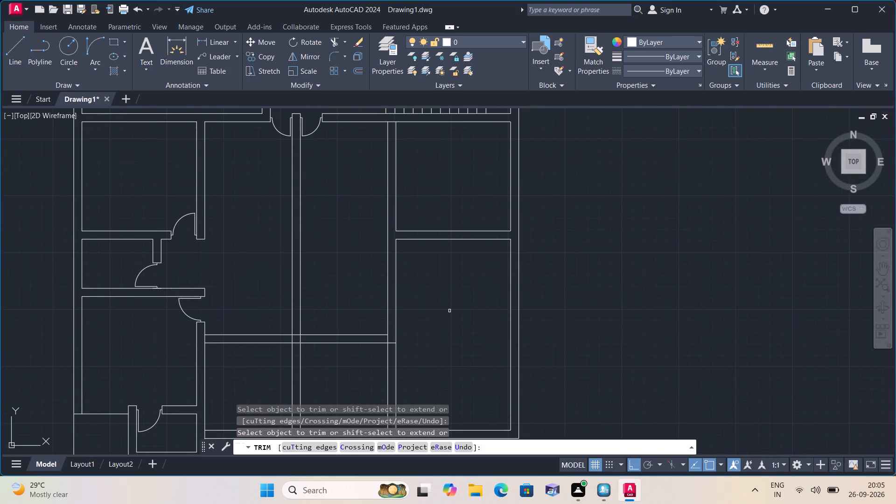
pyautogui.moveTo(449, 311); pyautogui.dragTo(470, 412, button='middle')
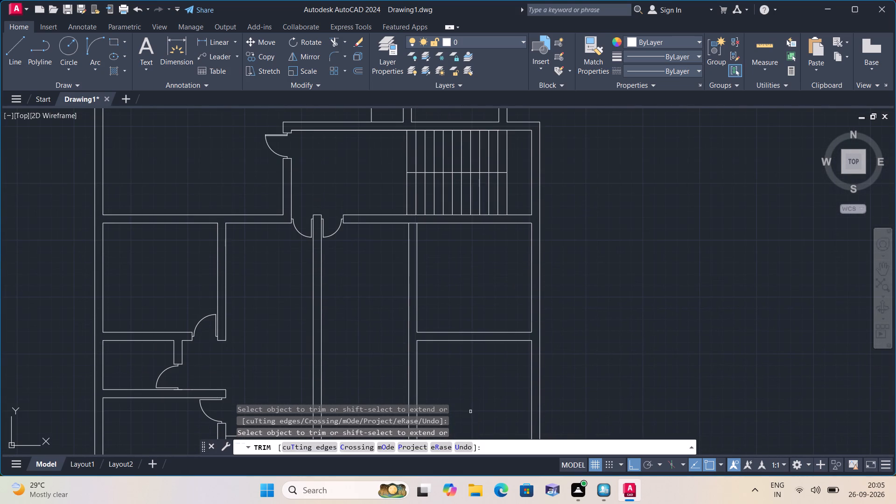
pyautogui.moveTo(470, 407); pyautogui.dragTo(473, 399, button='middle')
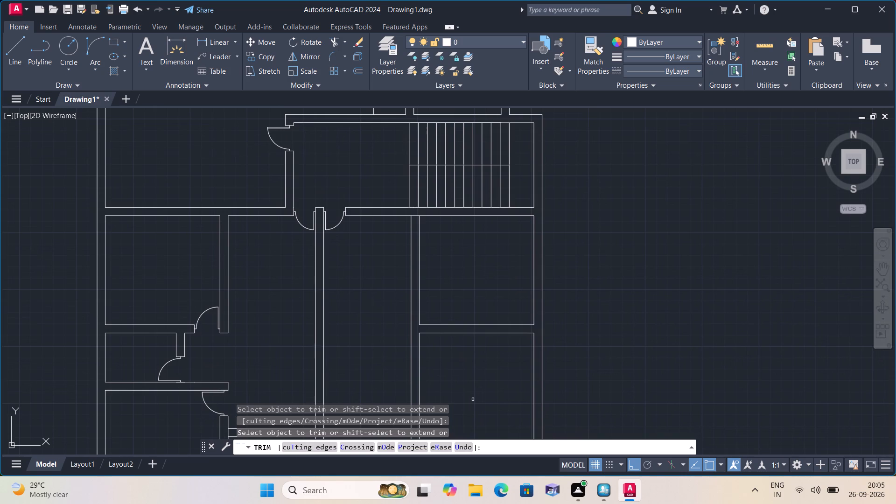
pyautogui.moveTo(473, 399); pyautogui.dragTo(520, 322, button='middle')
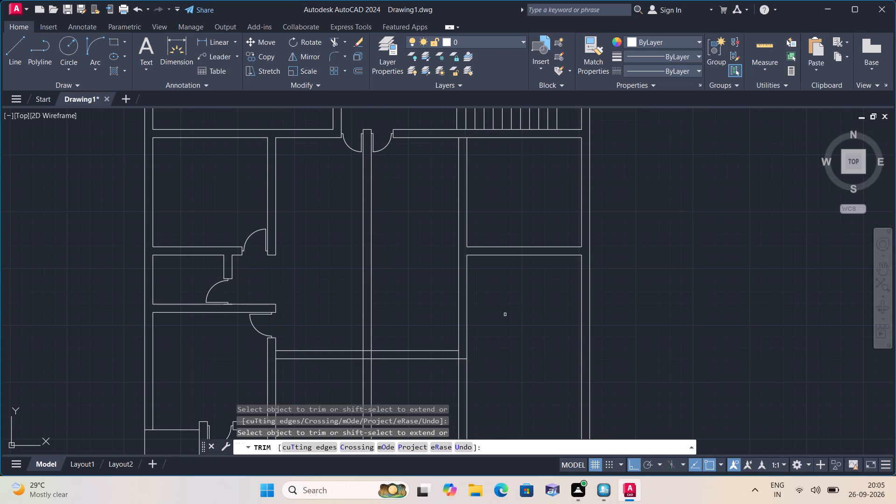
pyautogui.scroll(-1, 505, 315)
pyautogui.scroll(1, 477, 194)
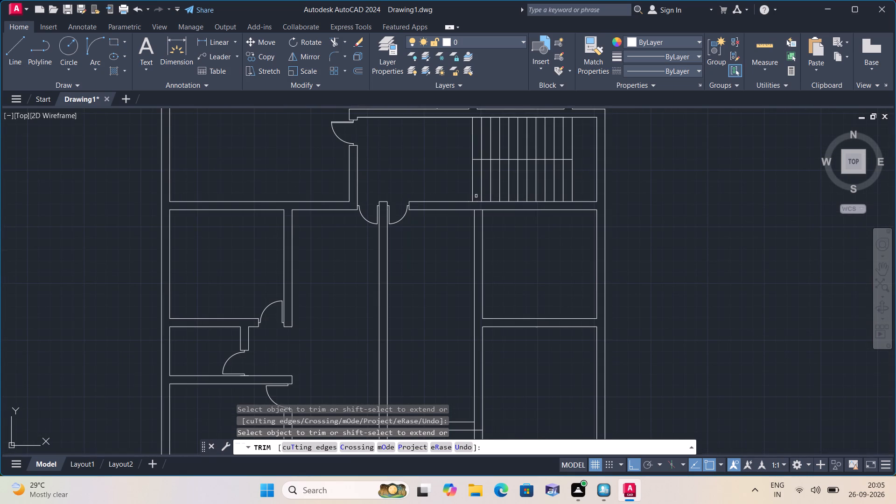
pyautogui.click(478, 210)
# Trim the overlapping lines where the lower cross wall meets the west room wall, the centre partition and the second partition.
pyautogui.scroll(-1, 599, 322)
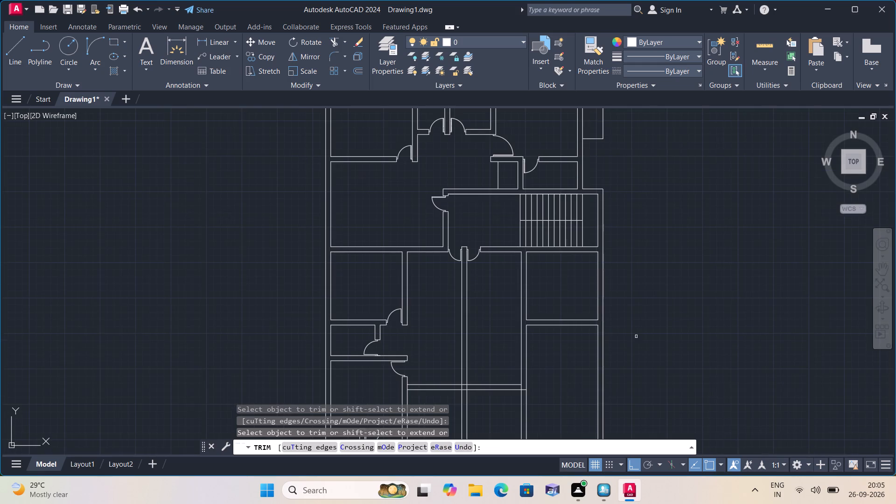
pyautogui.moveTo(640, 339); pyautogui.dragTo(648, 281, button='middle')
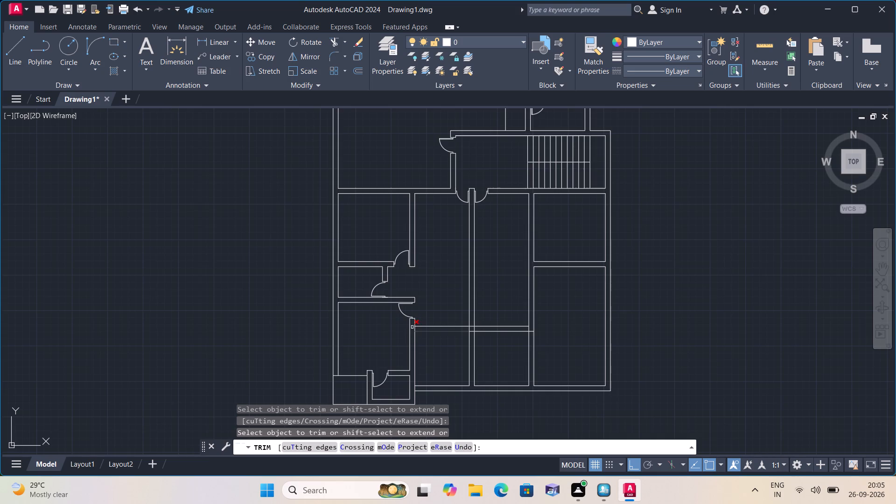
pyautogui.scroll(1, 410, 326)
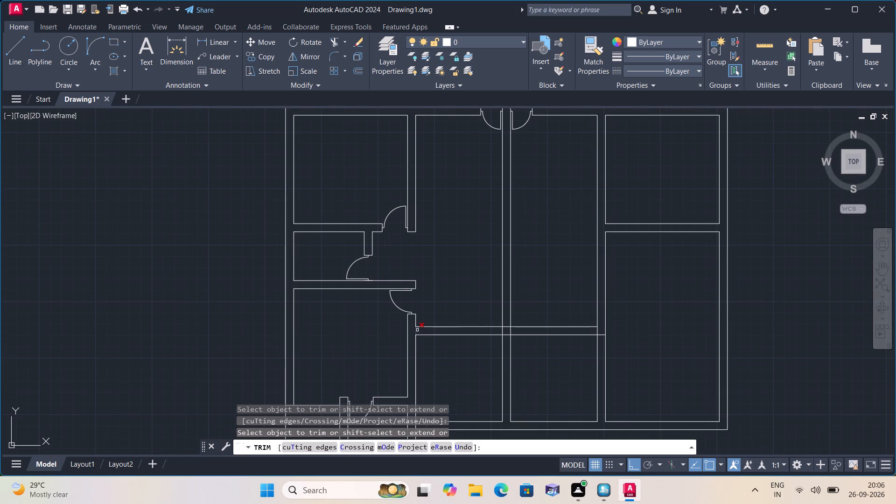
pyautogui.click(417, 330)
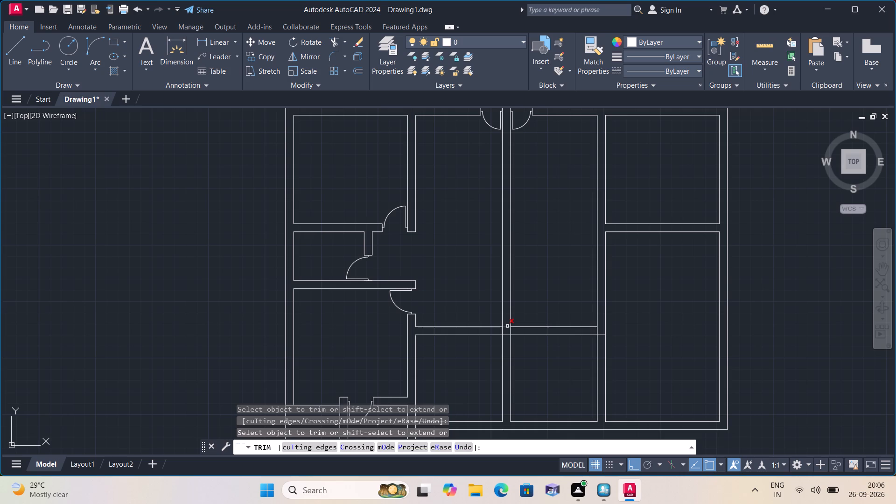
pyautogui.click(507, 326)
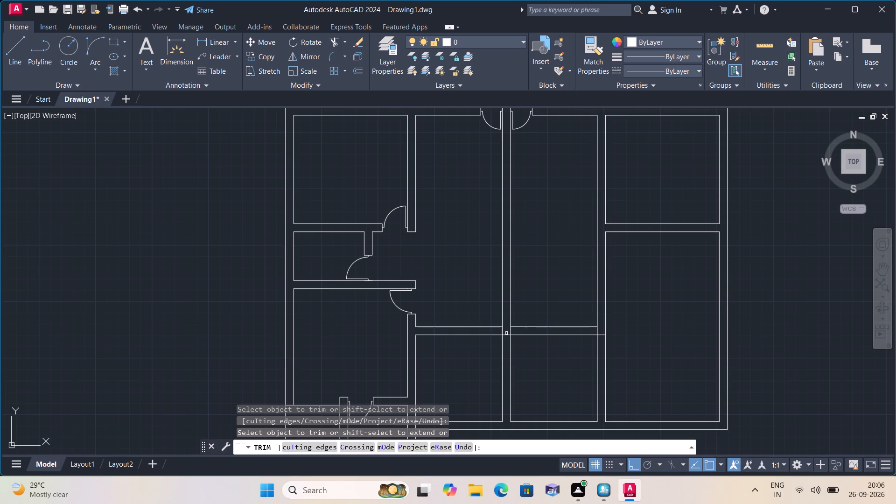
pyautogui.click(506, 334)
pyautogui.click(597, 332)
pyautogui.click(602, 334)
pyautogui.press('space')
# Draw a helper line along the centre partition's west face between the two faces of the lower cross wall.
pyautogui.write('l')
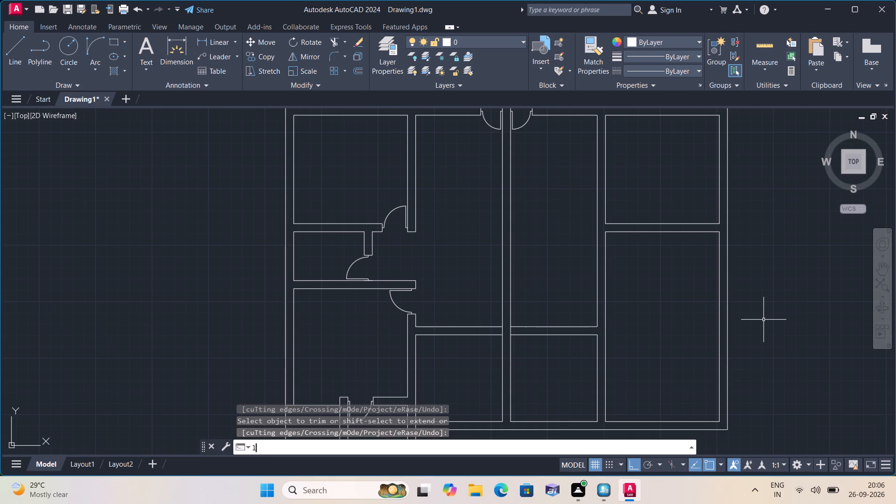
pyautogui.press('space')
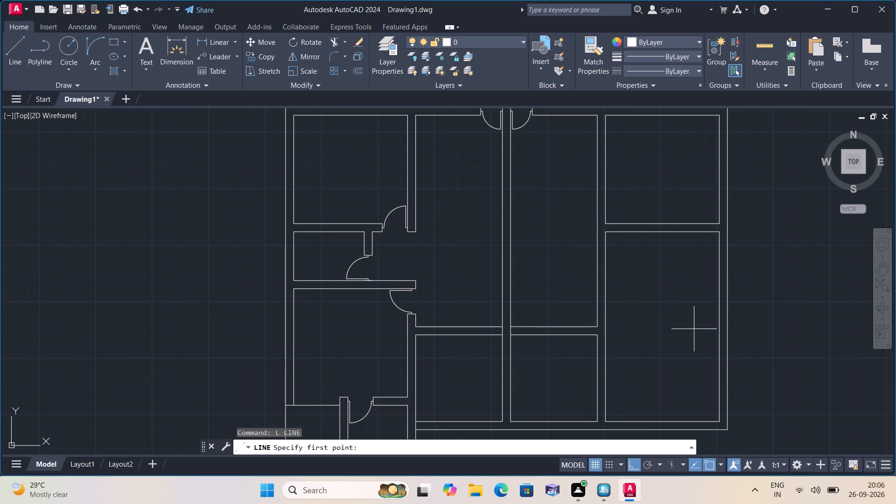
pyautogui.scroll(2, 503, 323)
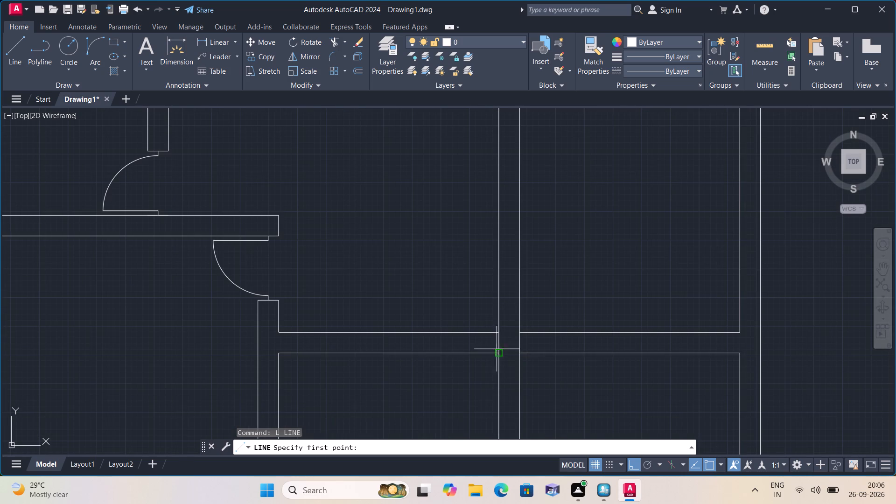
pyautogui.click(500, 334)
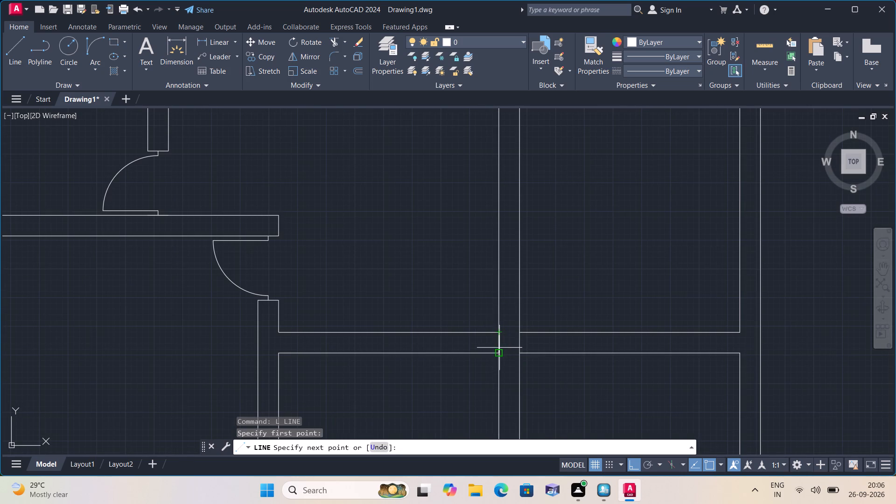
pyautogui.click(498, 352)
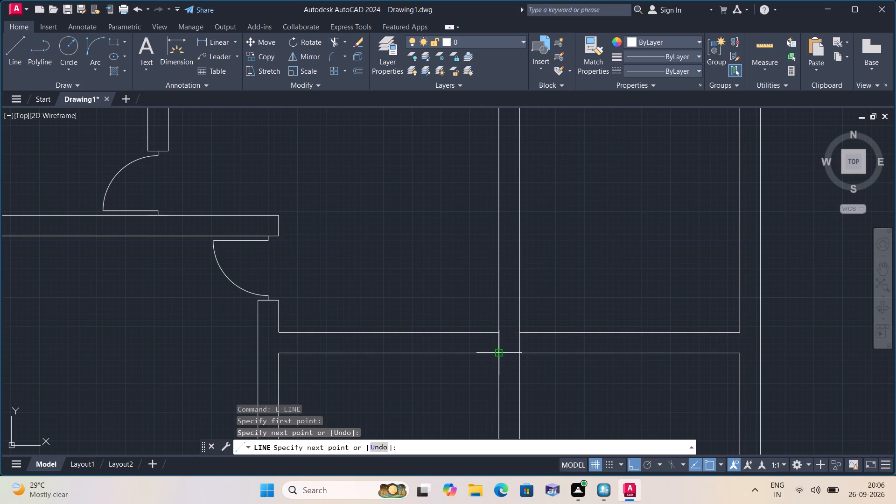
pyautogui.press('space')
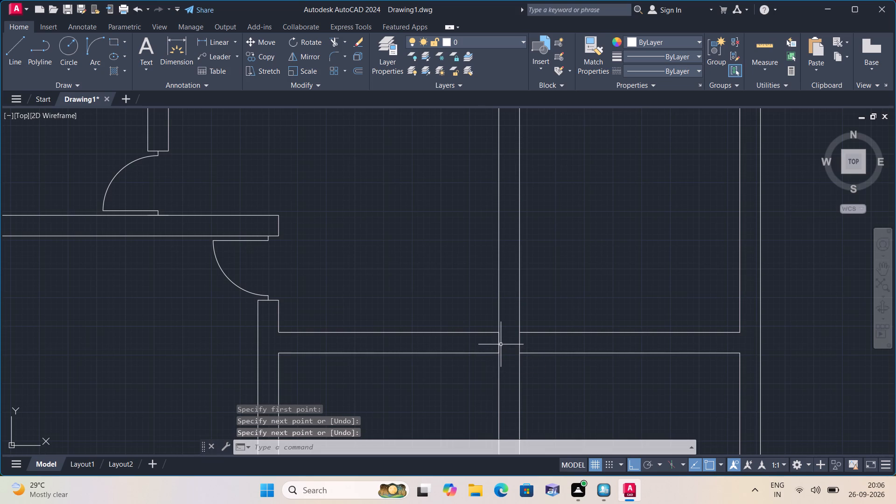
# From the helper line's midpoint, draw successive 2", 2' and 2" line segments westward inside the cross wall for a door opening.
pyautogui.press('space')
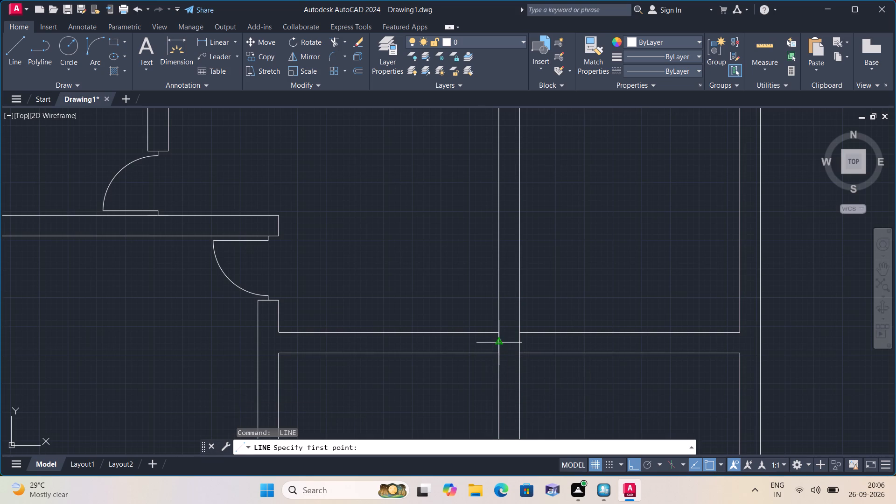
pyautogui.scroll(2, 499, 345)
pyautogui.click(498, 342)
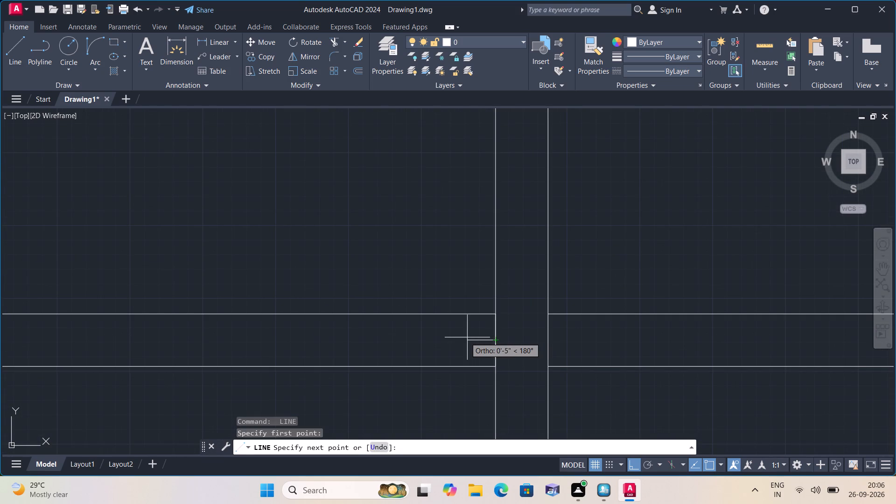
pyautogui.press('2')
pyautogui.hotkey('shift', '"')
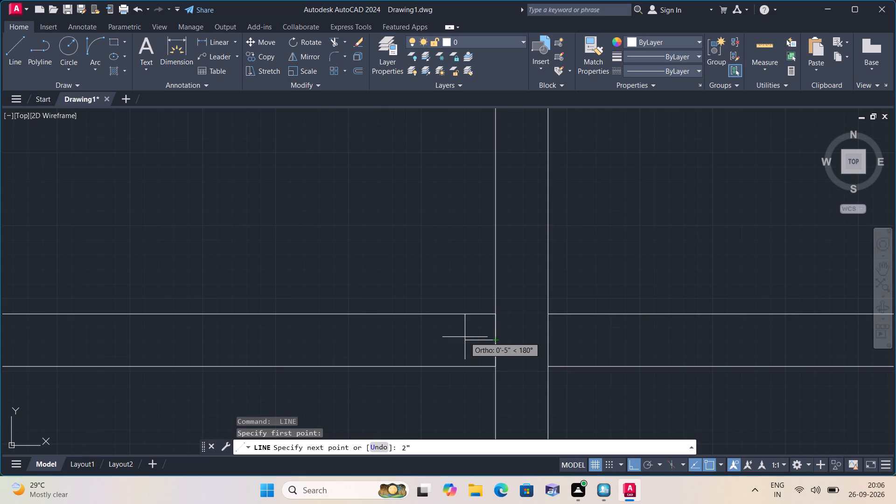
pyautogui.press('space')
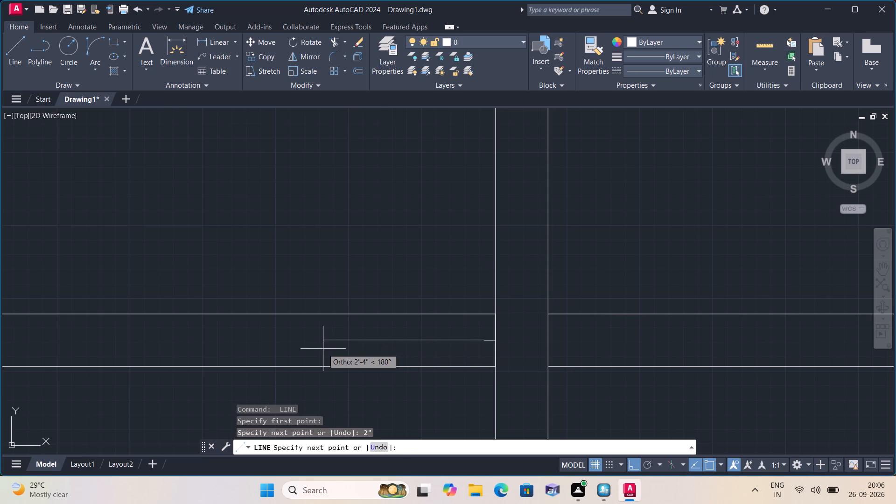
pyautogui.write("2'")
pyautogui.press('space')
pyautogui.write('2"')
pyautogui.press('space')
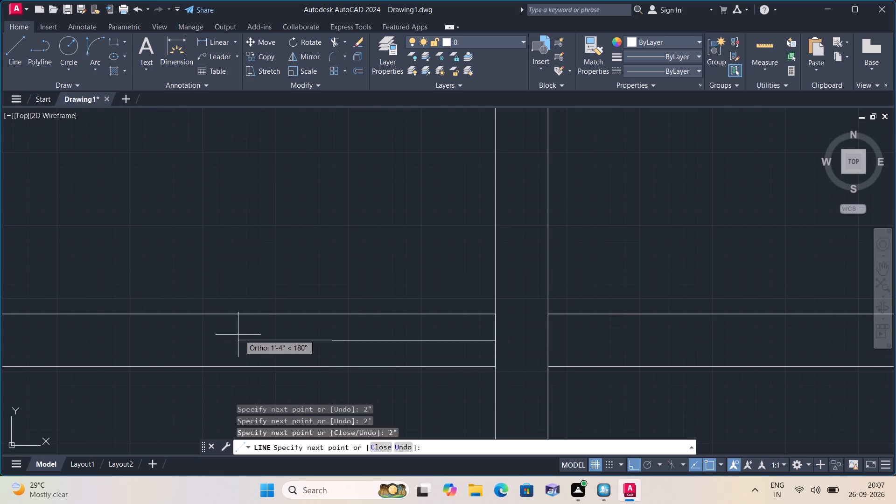
# Close the west end of the door opening with lines from the 2" segment's end to the cross wall's upper and lower faces.
pyautogui.click(328, 313)
pyautogui.press('space')
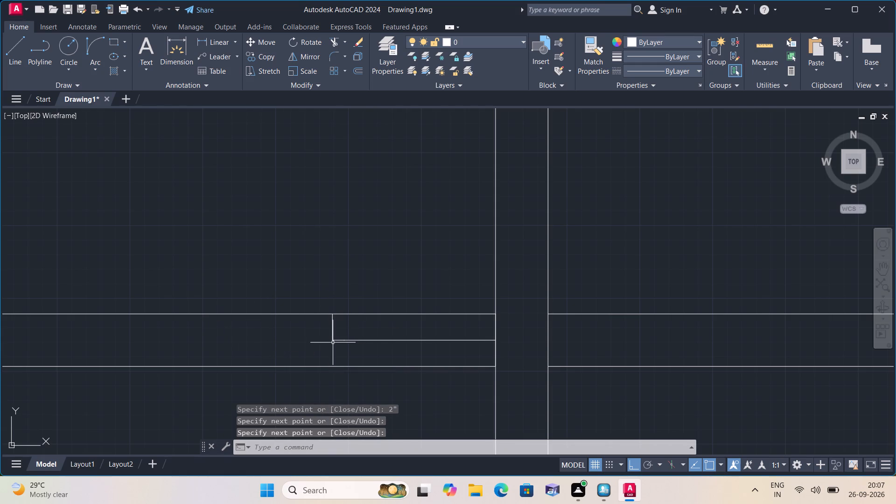
pyautogui.press('space')
pyautogui.click(333, 342)
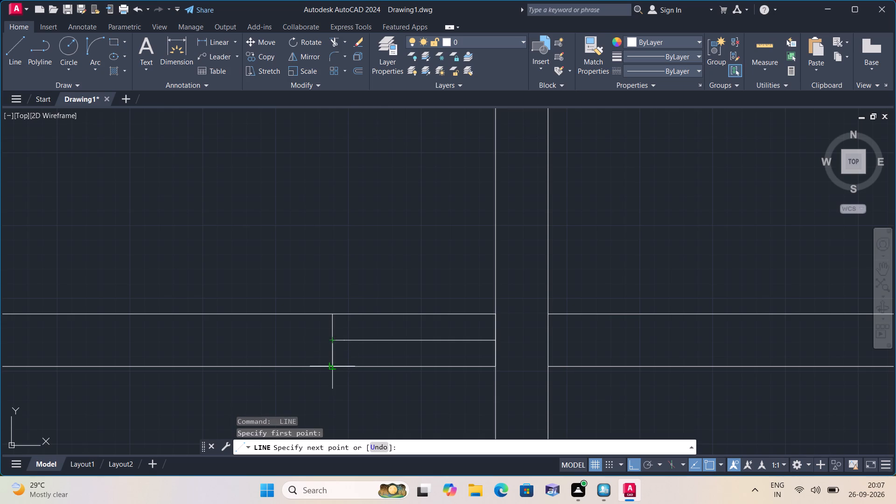
pyautogui.click(332, 365)
pyautogui.press('space')
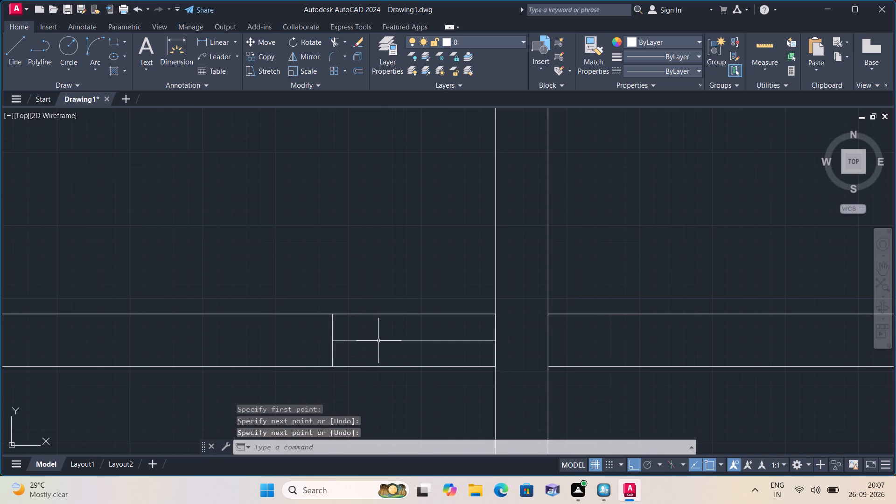
# Erase the 2' middle segment and the helper line on the partition's west face, keeping the two 2" door stubs.
pyautogui.click(378, 341)
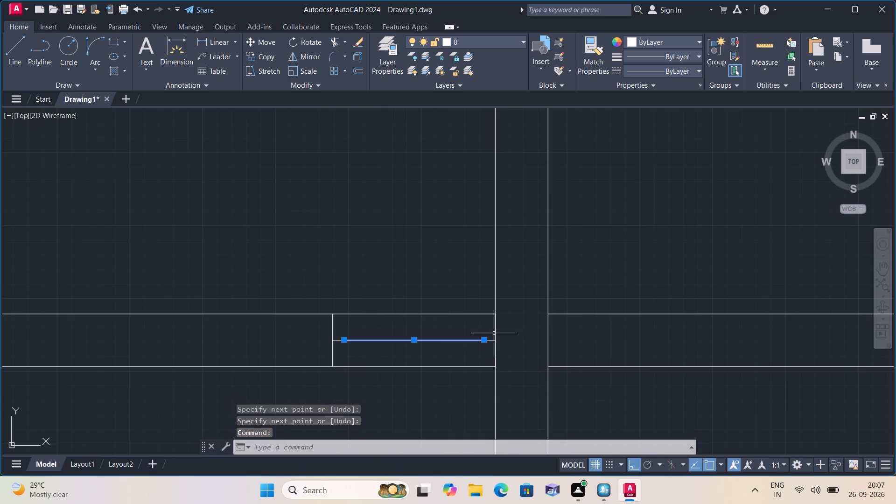
pyautogui.click(495, 332)
pyautogui.press('Delete')
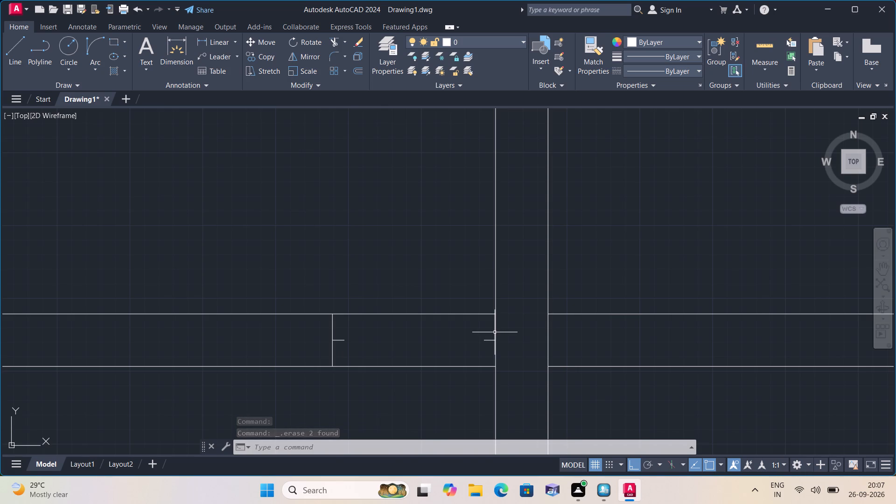
# Draw a helper line along the centre partition's east face between the two faces of the lower cross wall.
pyautogui.press('l')
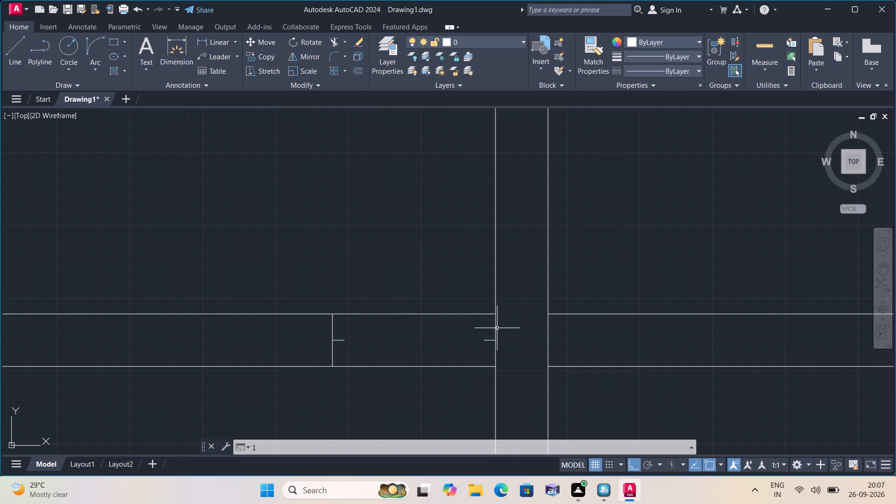
pyautogui.press('space')
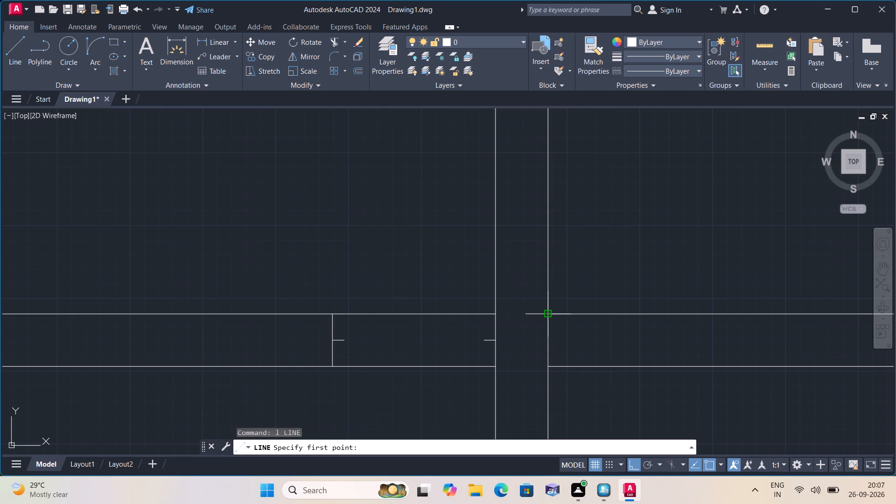
pyautogui.click(548, 316)
pyautogui.click(552, 365)
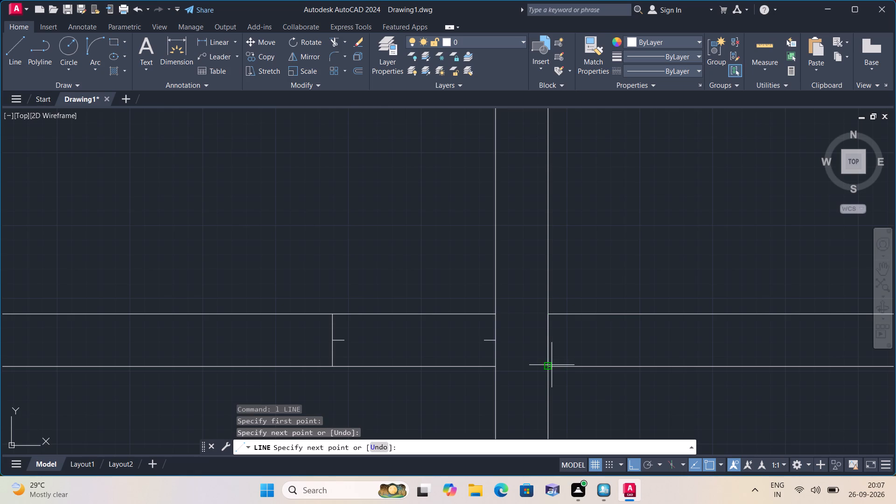
pyautogui.press('space')
# From the helper line's midpoint, draw successive 2", 2' and 2" line segments eastward inside the cross wall for the second door opening.
pyautogui.press('space')
pyautogui.click(549, 343)
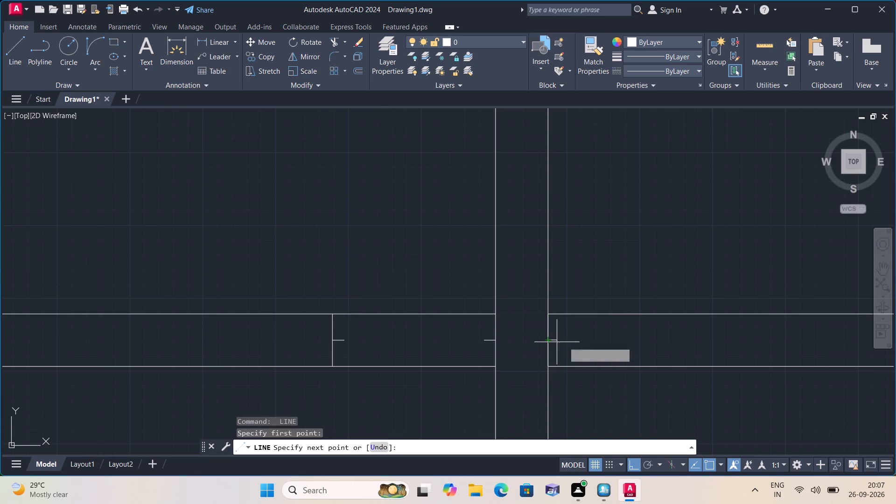
pyautogui.press('2')
pyautogui.write('"')
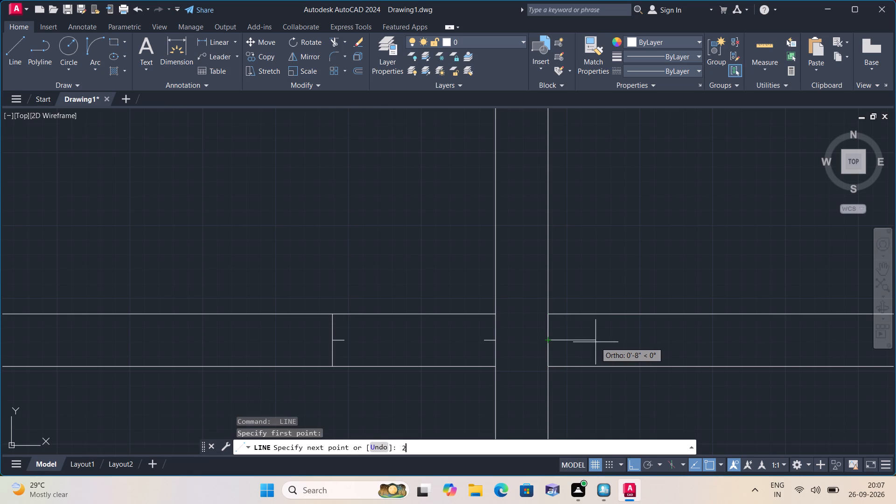
pyautogui.press('space')
pyautogui.write("2'")
pyautogui.press('space')
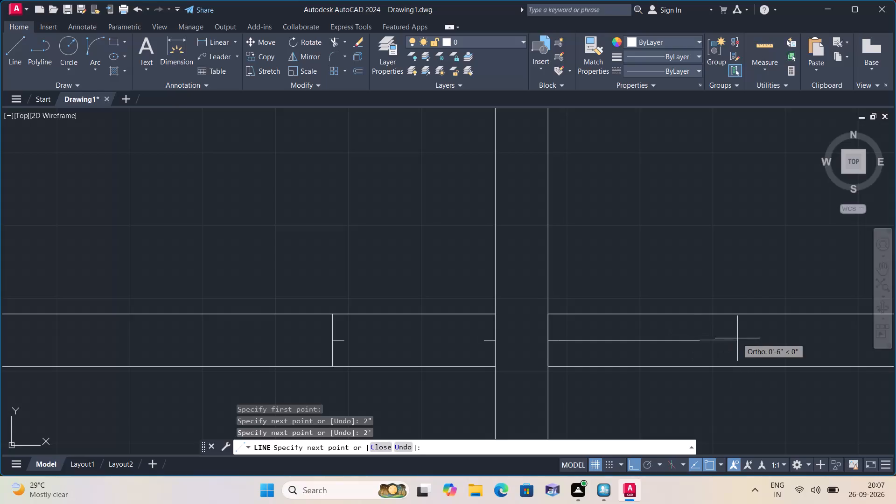
pyautogui.write('2"')
pyautogui.press('space')
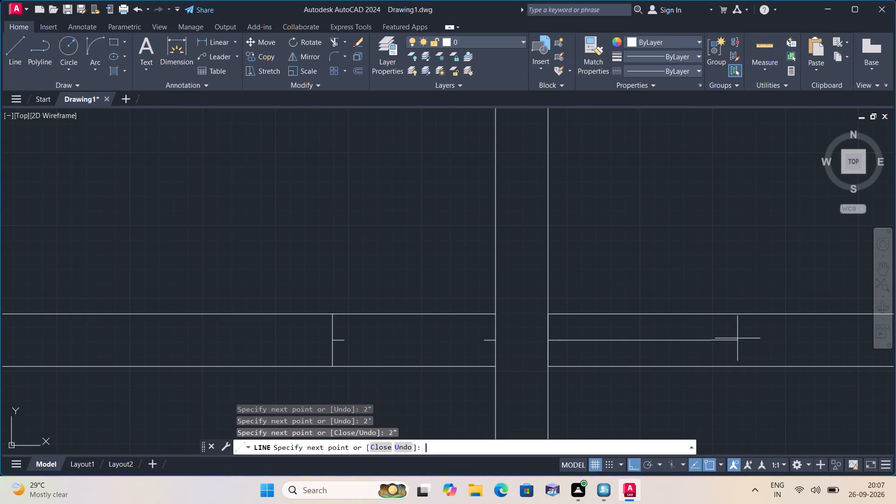
# Close the east end of the door opening with lines from the last 2" segment's end to the cross wall's upper and lower faces.
pyautogui.click(712, 314)
pyautogui.press('space')
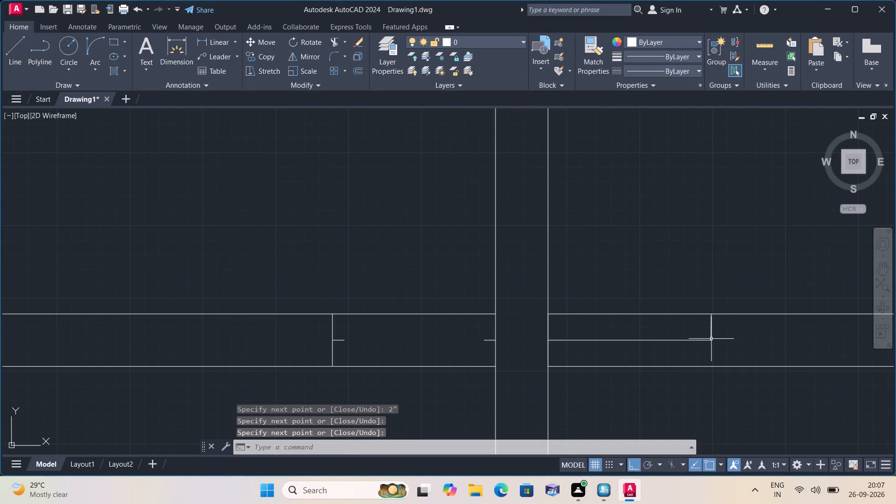
pyautogui.press('space')
pyautogui.click(711, 340)
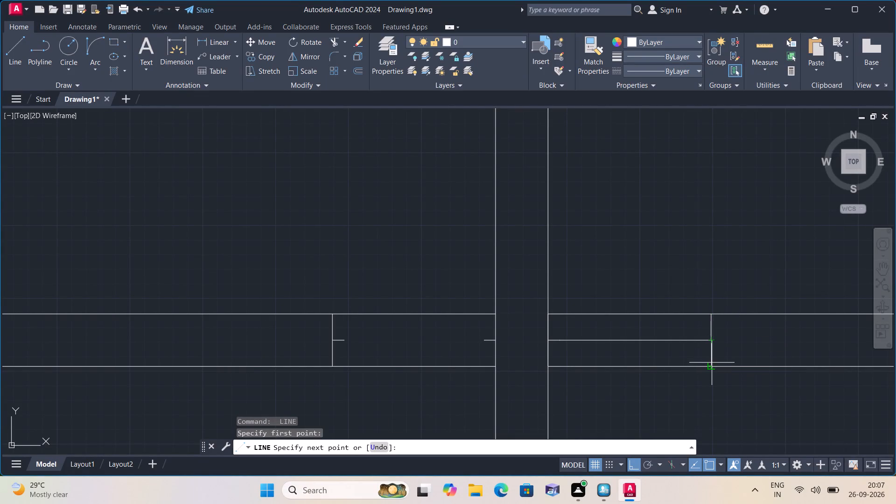
pyautogui.click(712, 363)
pyautogui.press('space')
# Erase the 2' middle segment and the helper line on the partition's east face, keeping the two 2" door stubs.
pyautogui.click(659, 343)
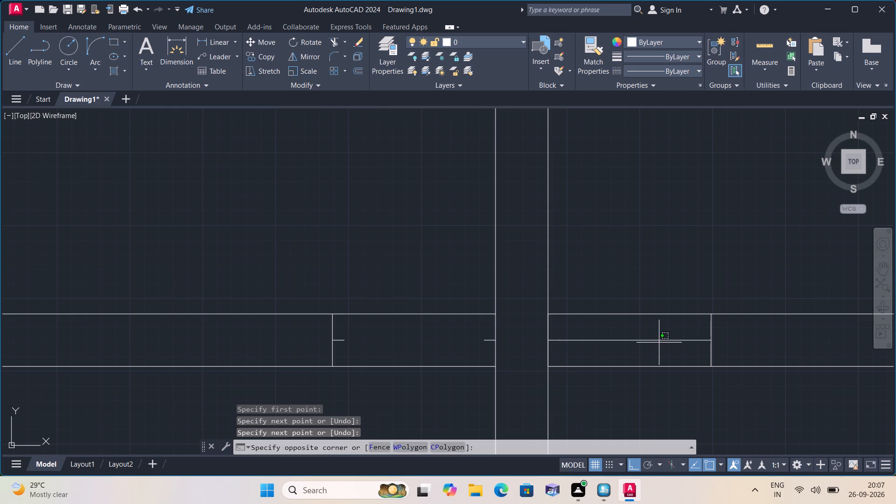
pyautogui.click(659, 343)
pyautogui.click(659, 341)
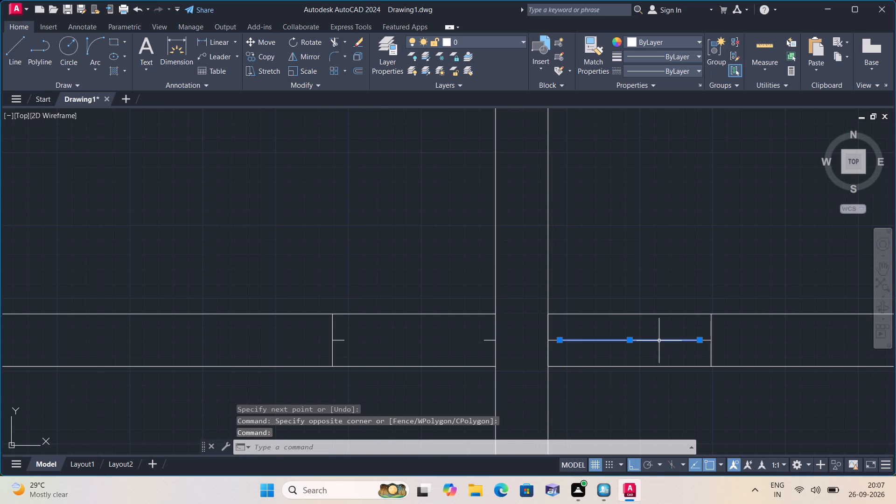
pyautogui.press('Delete')
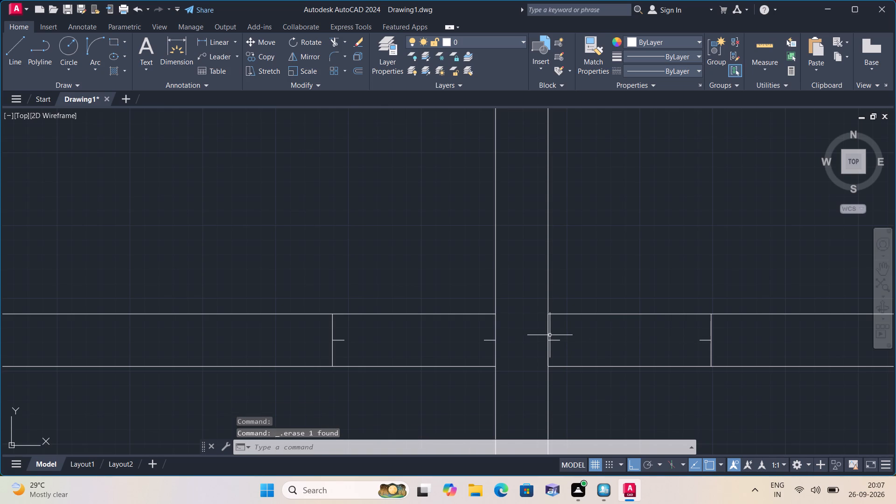
pyautogui.click(549, 330)
pyautogui.press('Delete')
# Draw a 2' door leaf line southward from the end of the stub on the partition's east face.
pyautogui.press('l')
pyautogui.press('space')
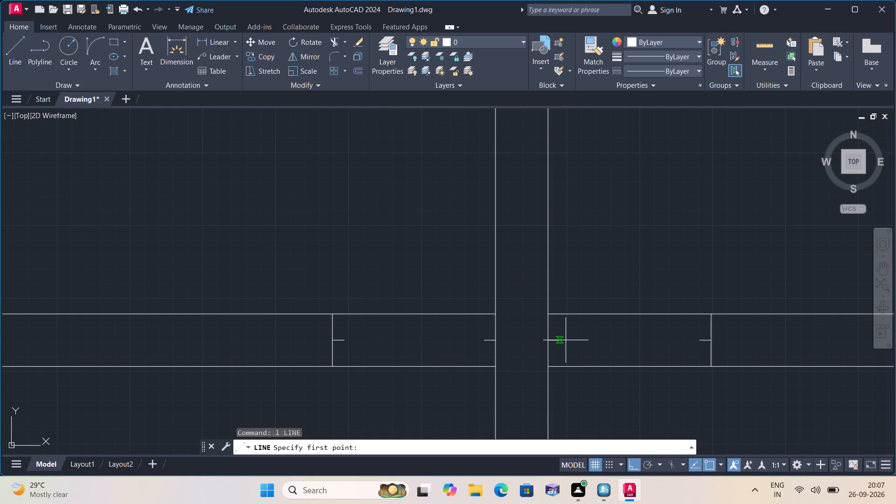
pyautogui.click(563, 340)
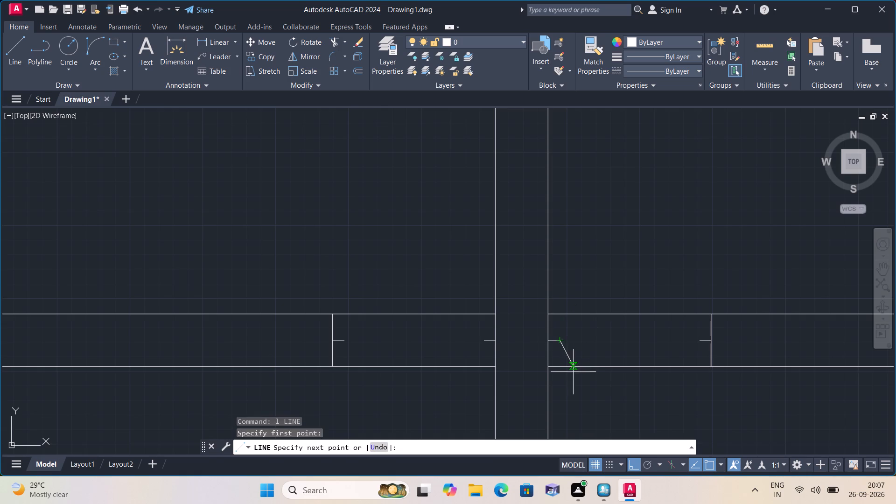
pyautogui.write("2'")
pyautogui.press('space')
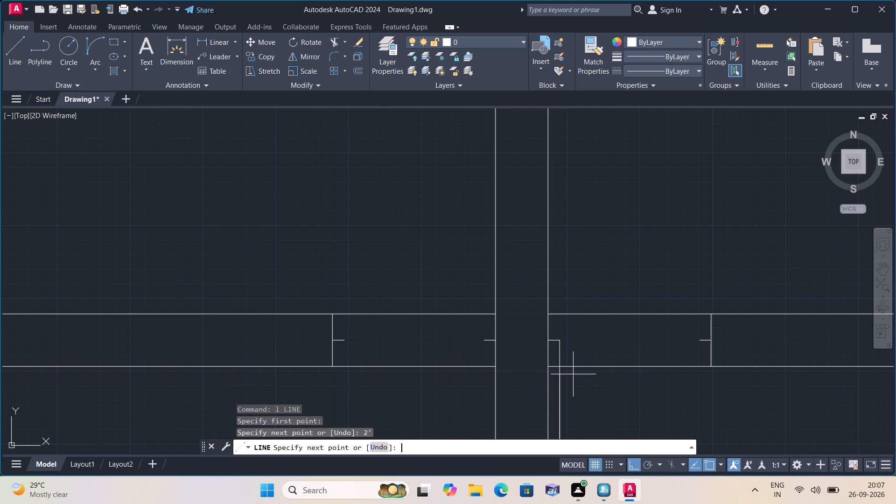
pyautogui.press('space')
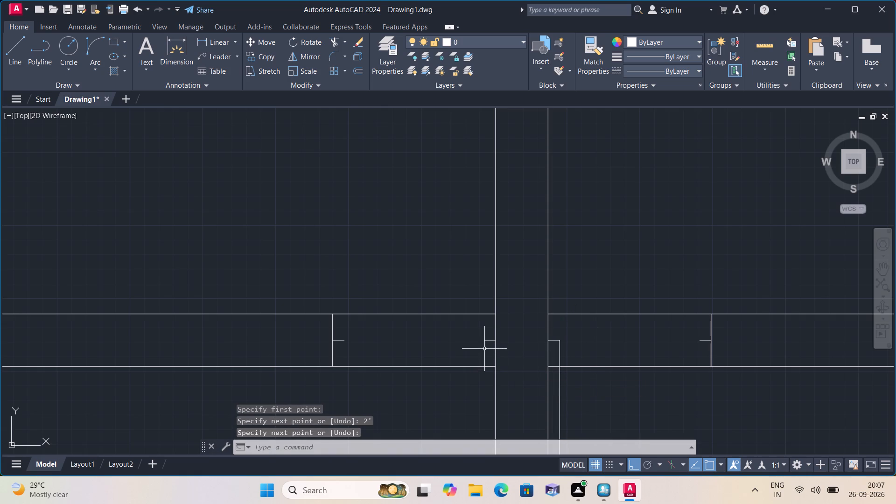
# Draw a matching 2' door leaf line southward from the end of the stub on the partition's west face.
pyautogui.click(486, 340)
pyautogui.press('Escape')
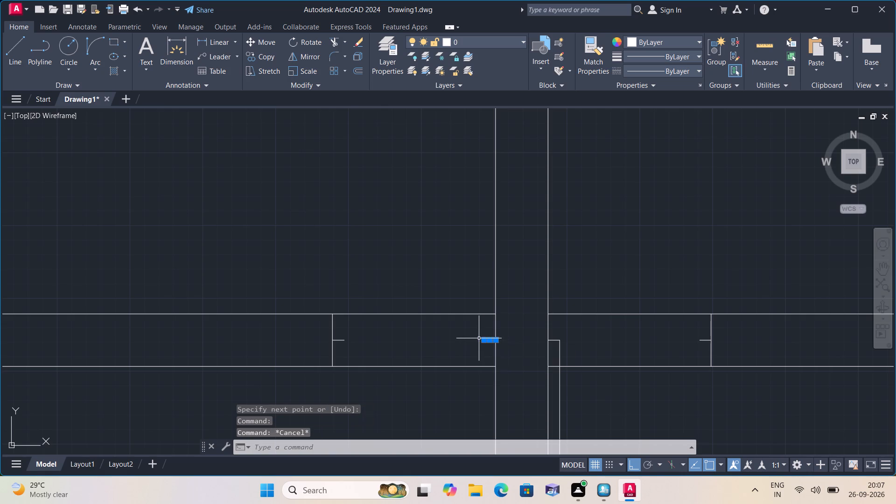
pyautogui.press('space')
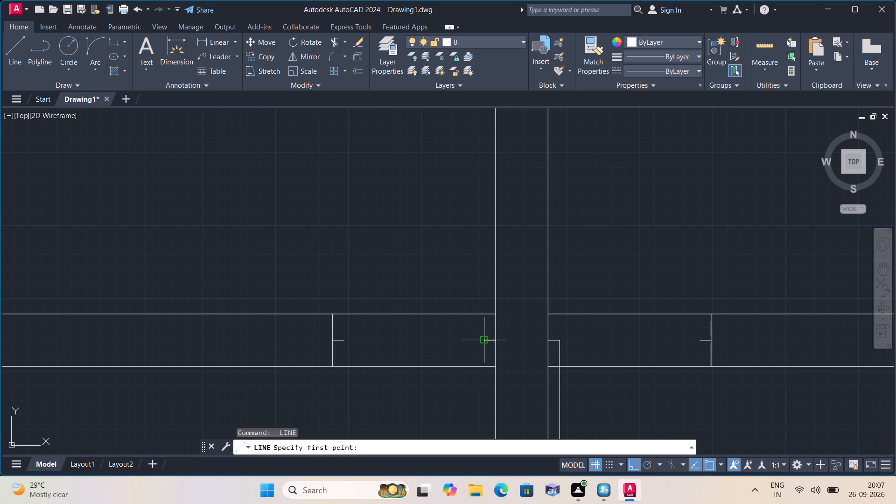
pyautogui.click(483, 338)
pyautogui.moveTo(470, 371); pyautogui.dragTo(503, 254, button='middle')
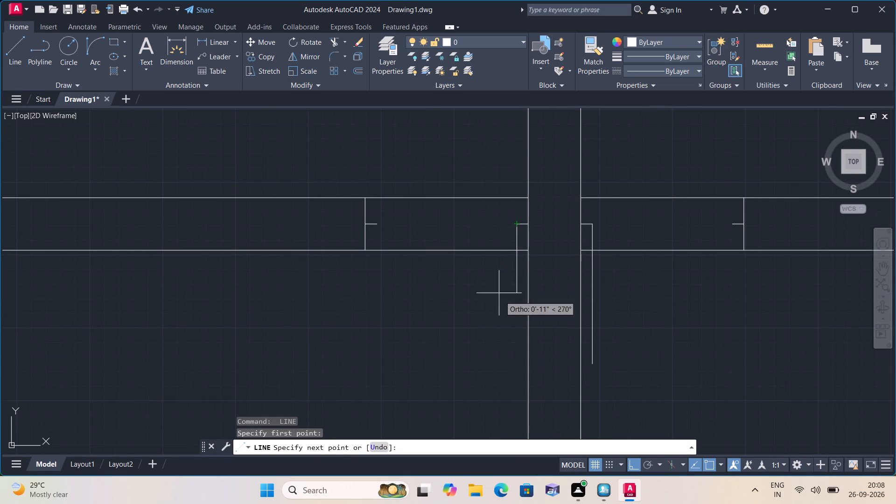
pyautogui.press('2')
pyautogui.write("'")
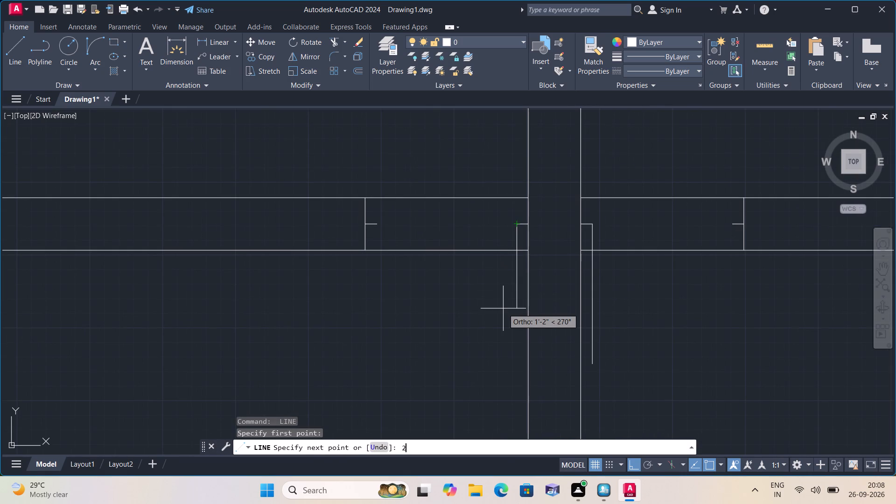
pyautogui.press('space')
pyautogui.press('Escape')
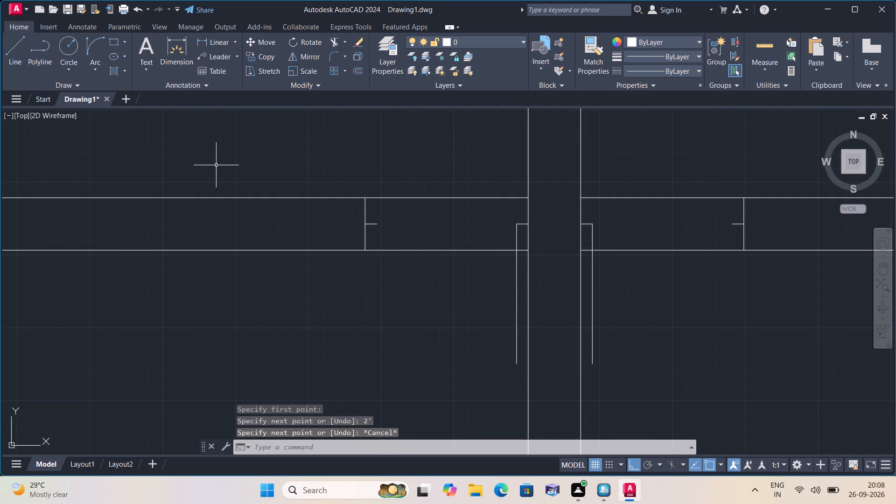
# Draw the west door's swing with a Start, End, Direction arc from the leaf's lower end to the far door stub.
pyautogui.click(96, 70)
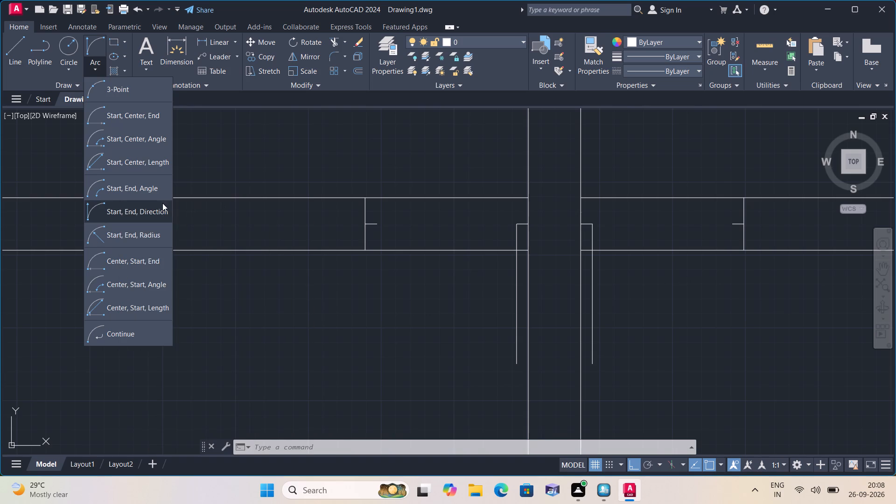
pyautogui.click(150, 210)
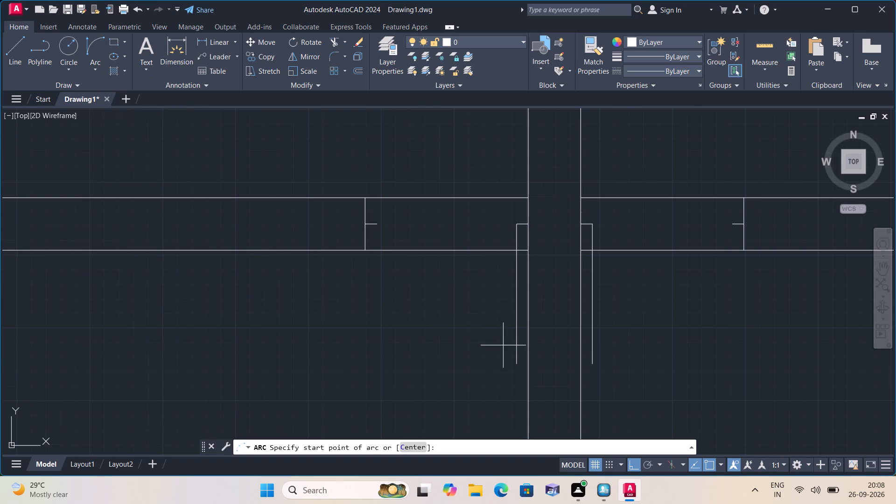
pyautogui.click(516, 362)
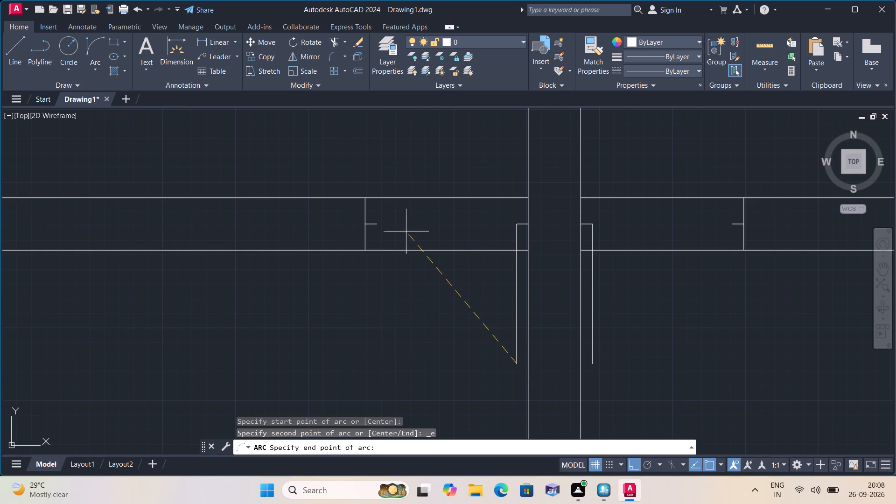
pyautogui.click(379, 225)
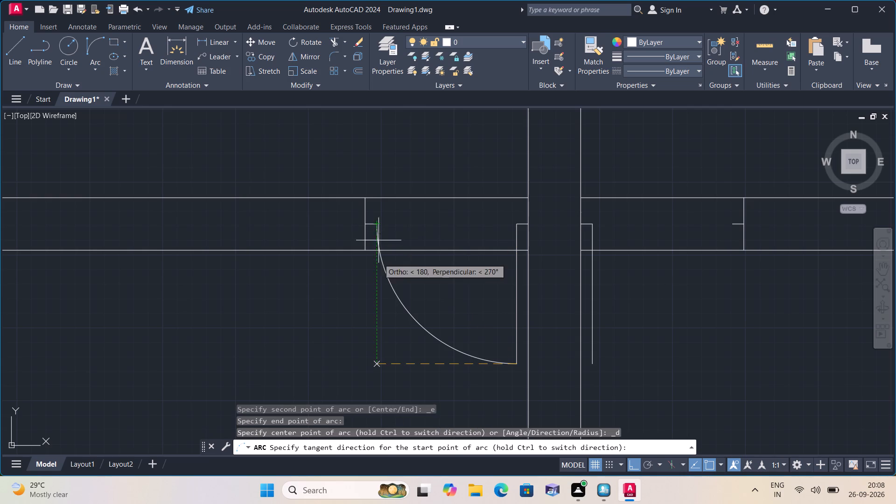
pyautogui.click(374, 286)
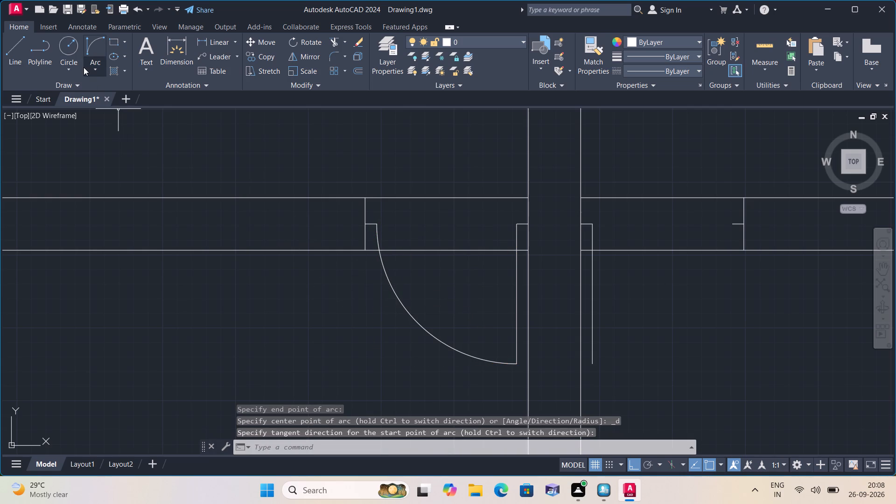
# Draw the east door's swing with a Start, End, Direction arc from the leaf's lower end to the far door stub.
pyautogui.click(95, 72)
pyautogui.click(146, 210)
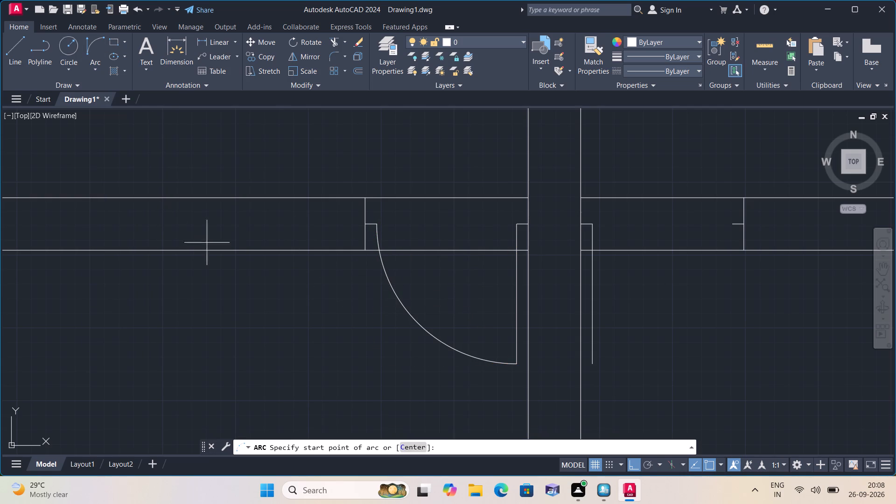
pyautogui.click(593, 365)
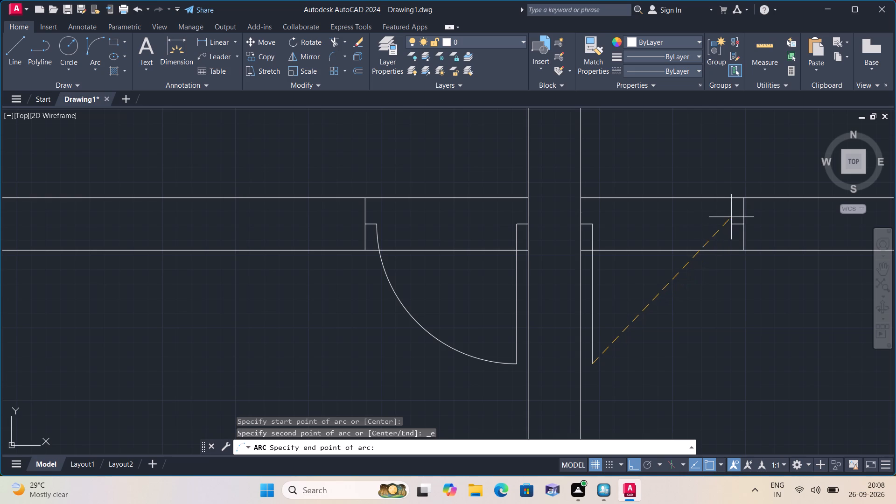
pyautogui.click(731, 227)
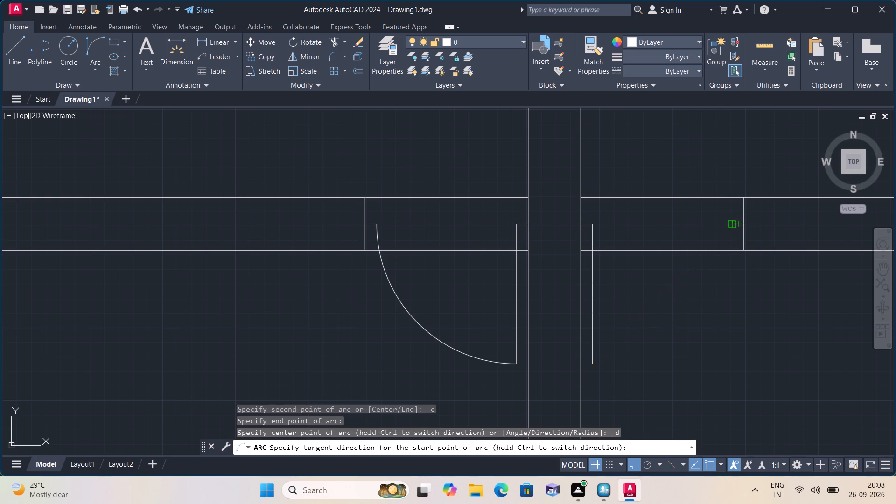
pyautogui.click(730, 305)
# Trim both lower cross-wall lines across the door opening west of the centre partition, including the short remnants at the two stubs.
pyautogui.scroll(-3, 723, 303)
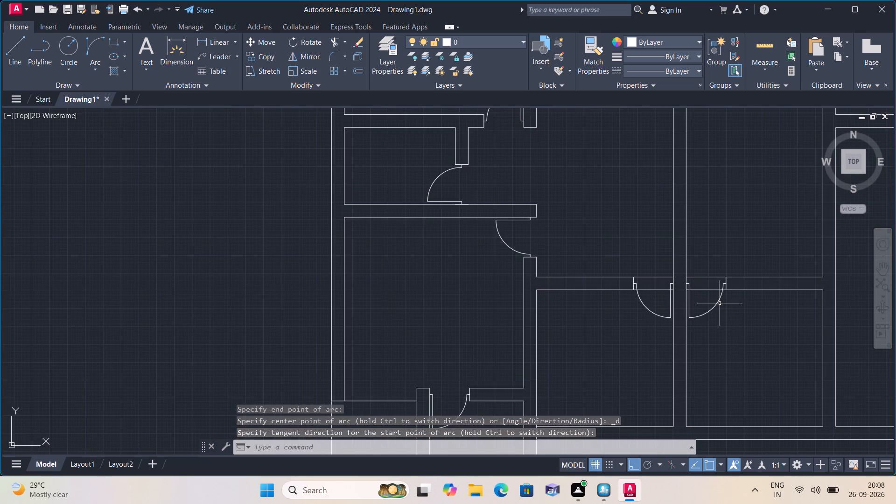
pyautogui.write('trim')
pyautogui.press('space')
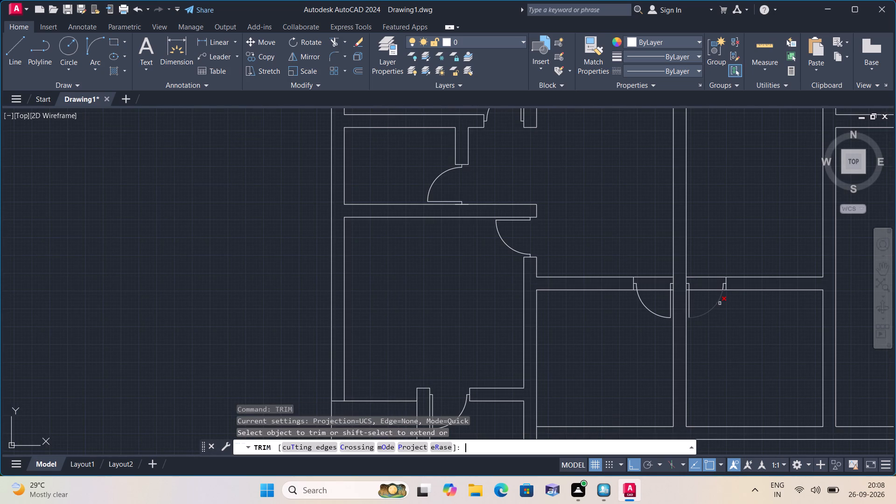
pyautogui.scroll(2, 689, 282)
pyautogui.click(613, 316)
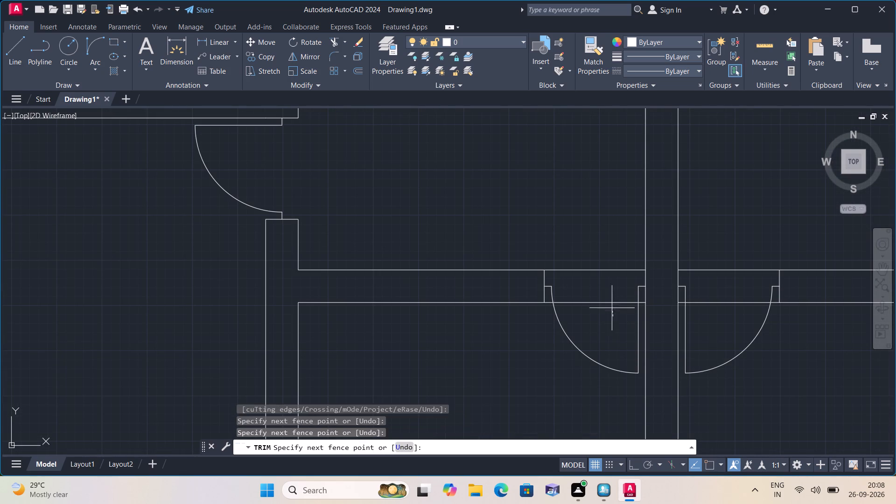
pyautogui.click(600, 249)
pyautogui.scroll(2, 548, 295)
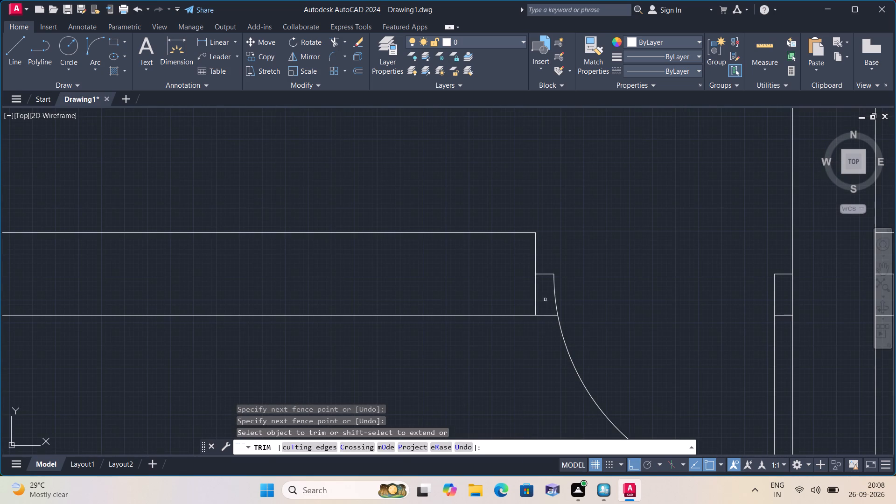
pyautogui.click(544, 314)
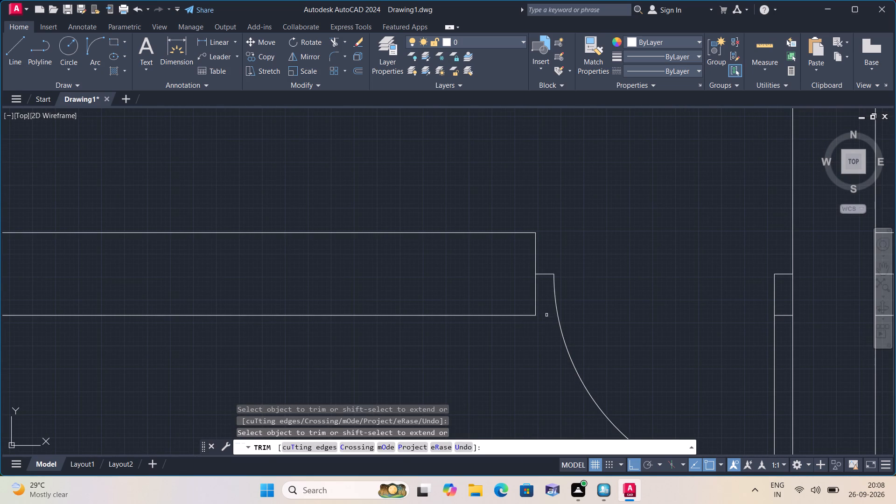
pyautogui.click(787, 316)
# Trim both lower cross-wall lines across the door opening east of the centre partition, including the short remnants at the two stubs.
pyautogui.scroll(-2, 781, 305)
pyautogui.scroll(1, 717, 253)
pyautogui.moveTo(663, 237); pyautogui.dragTo(594, 179, button='middle')
pyautogui.scroll(-1, 642, 225)
pyautogui.scroll(-1, 573, 163)
pyautogui.scroll(2, 698, 224)
pyautogui.moveTo(699, 225); pyautogui.dragTo(699, 215)
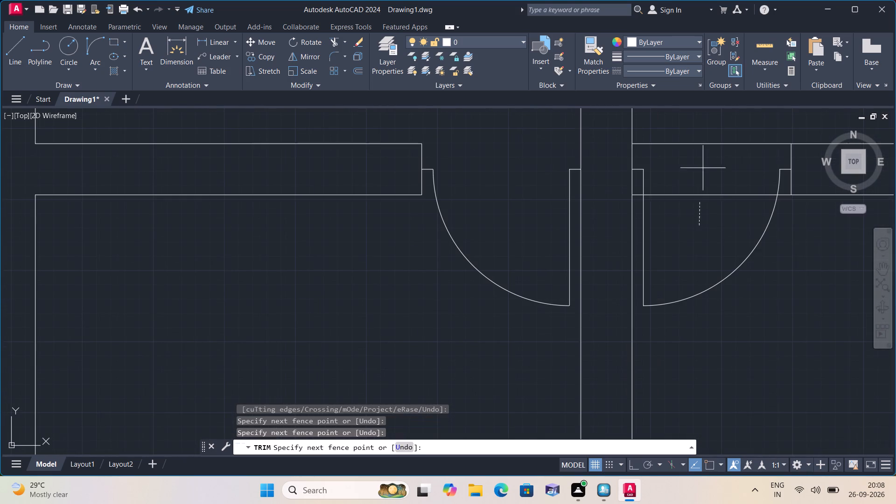
pyautogui.click(707, 135)
pyautogui.moveTo(658, 135); pyautogui.dragTo(619, 144, button='middle')
pyautogui.scroll(1, 614, 210)
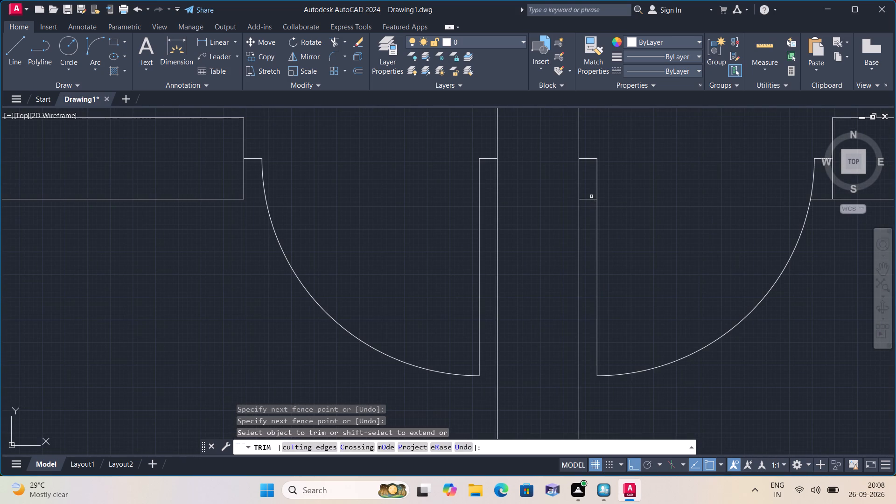
pyautogui.click(591, 200)
pyautogui.scroll(-2, 591, 200)
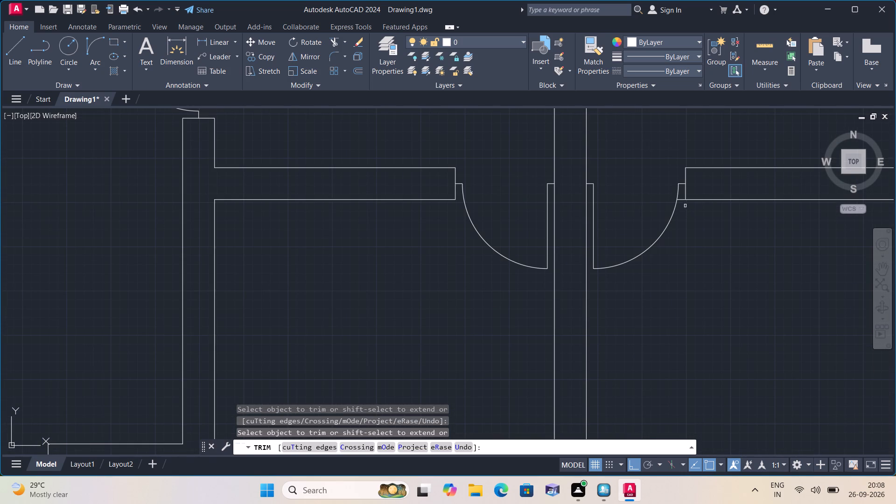
pyautogui.click(683, 199)
pyautogui.scroll(-4, 683, 199)
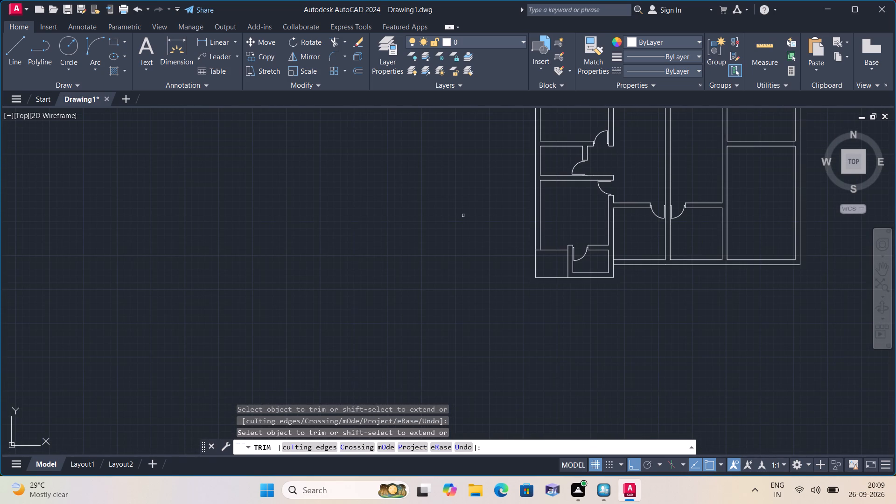
pyautogui.press('Escape')
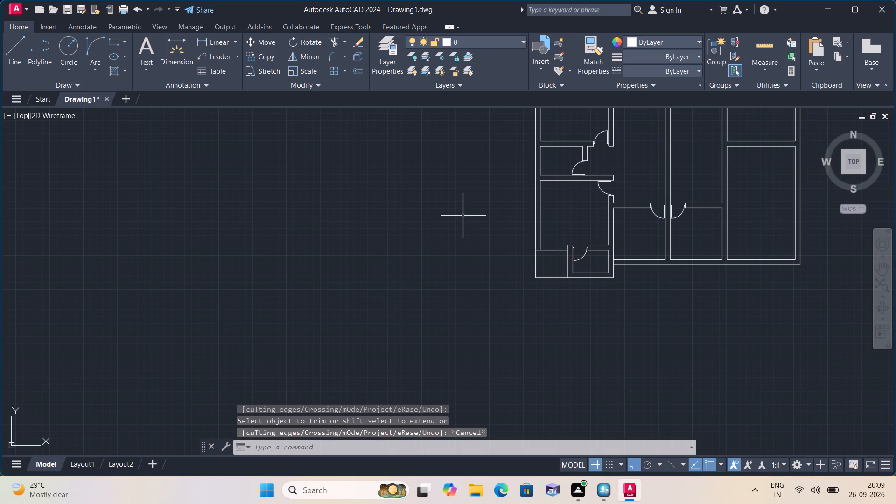
# Offset the north wall line of the large southeast room 4'6" southward into the room.
pyautogui.moveTo(714, 158); pyautogui.dragTo(670, 198, button='middle')
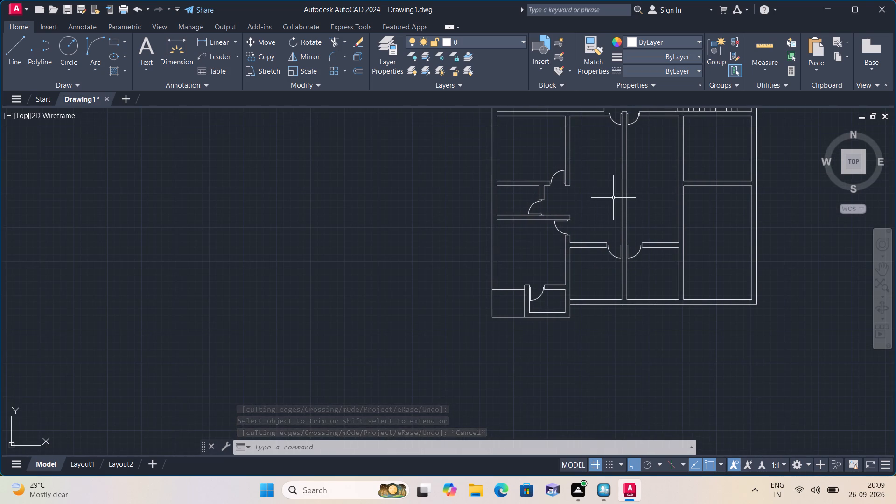
pyautogui.moveTo(613, 198); pyautogui.dragTo(524, 205, button='middle')
pyautogui.scroll(1, 546, 205)
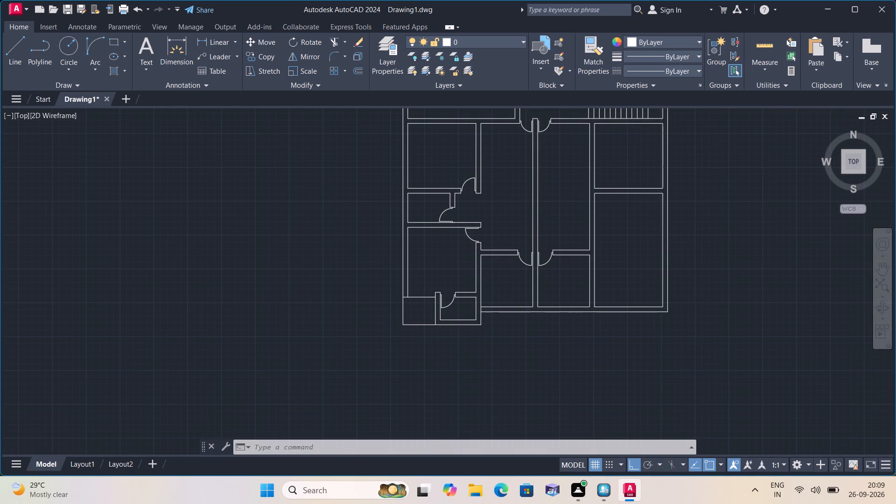
pyautogui.scroll(-1, 546, 205)
pyautogui.moveTo(543, 206); pyautogui.dragTo(493, 221, button='middle')
pyautogui.write('off')
pyautogui.press('space')
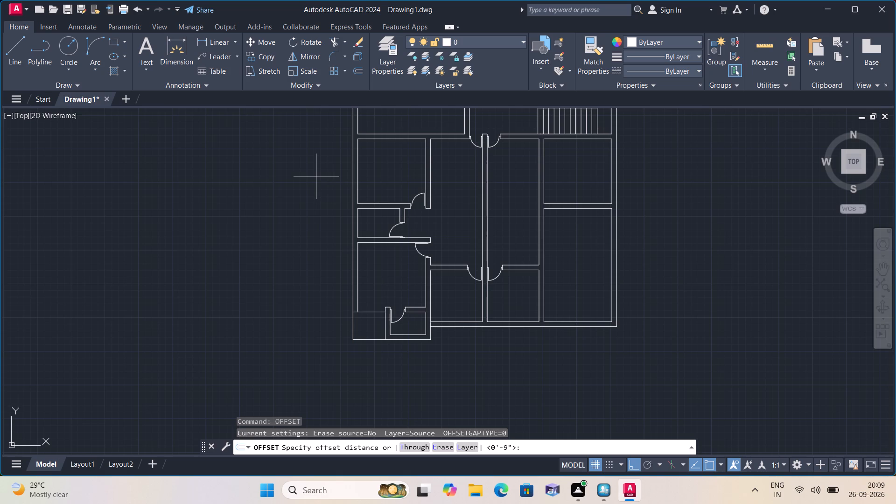
pyautogui.scroll(1, 324, 188)
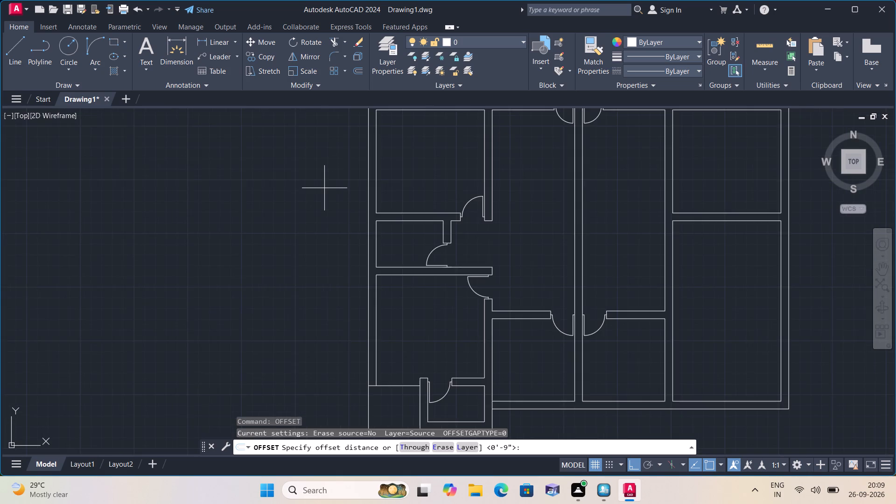
pyautogui.scroll(-1, 324, 188)
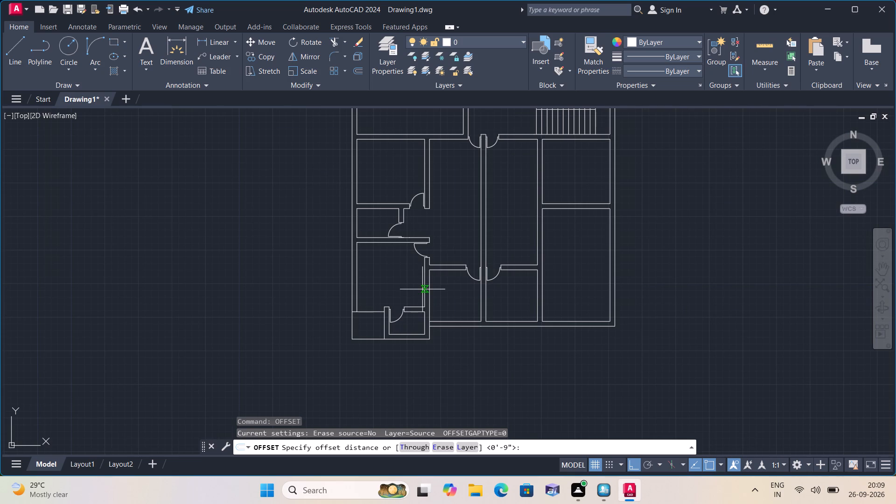
pyautogui.write("4'6")
pyautogui.write('"')
pyautogui.press('space')
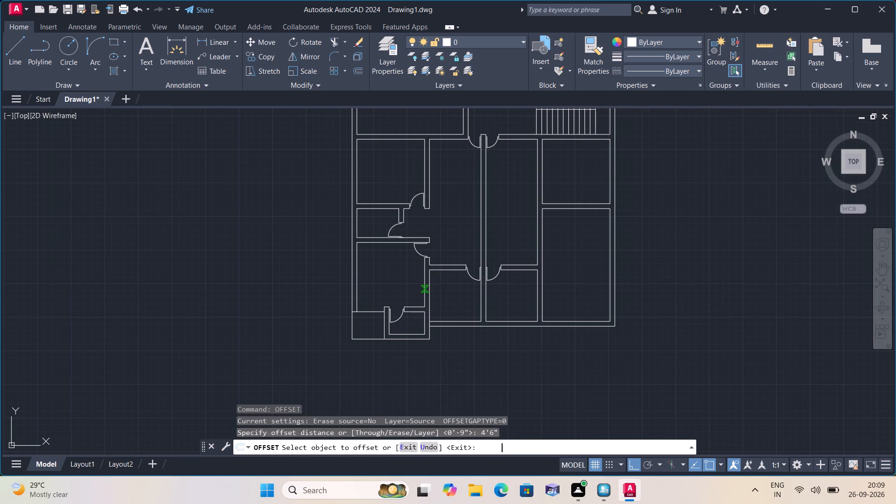
pyautogui.click(557, 208)
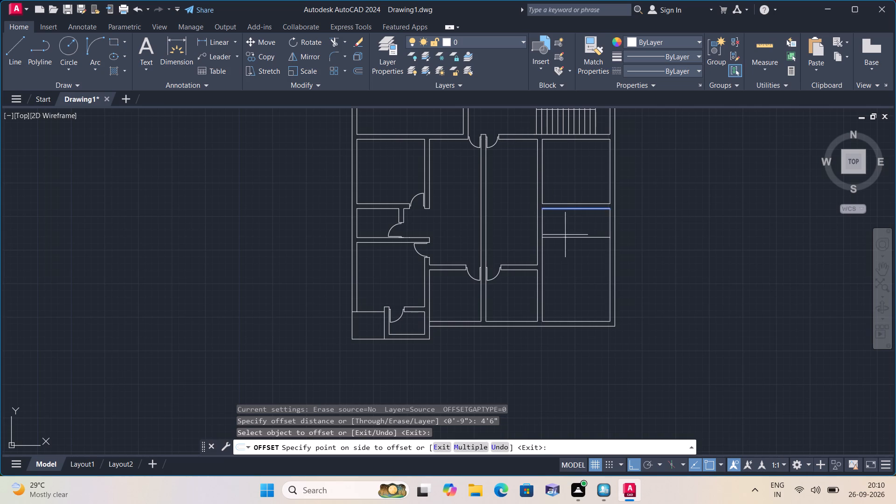
pyautogui.click(558, 281)
pyautogui.press('space')
# Offset the new cross line in the southeast room 9" southward to form the wall thickness.
pyautogui.press('space')
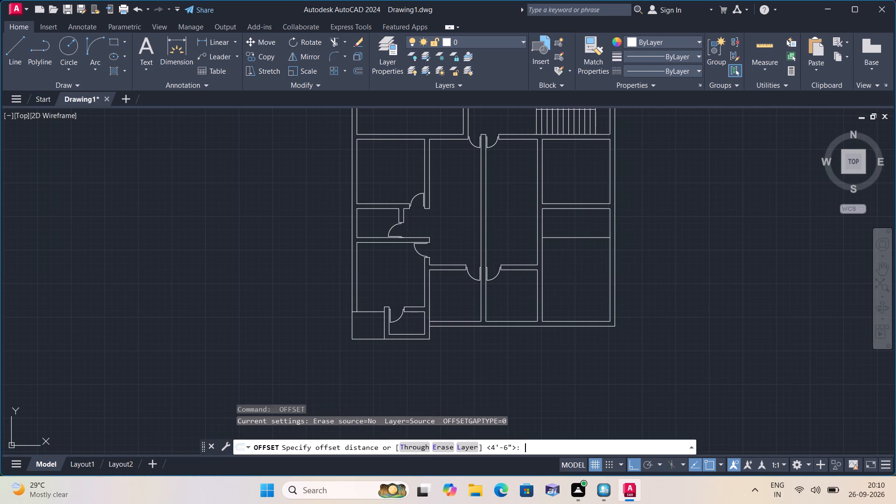
pyautogui.press('9')
pyautogui.write('"')
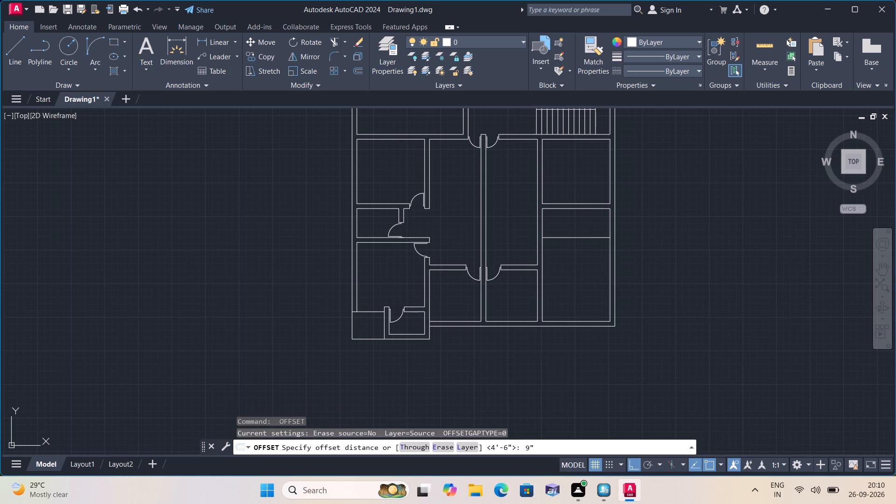
pyautogui.press('space')
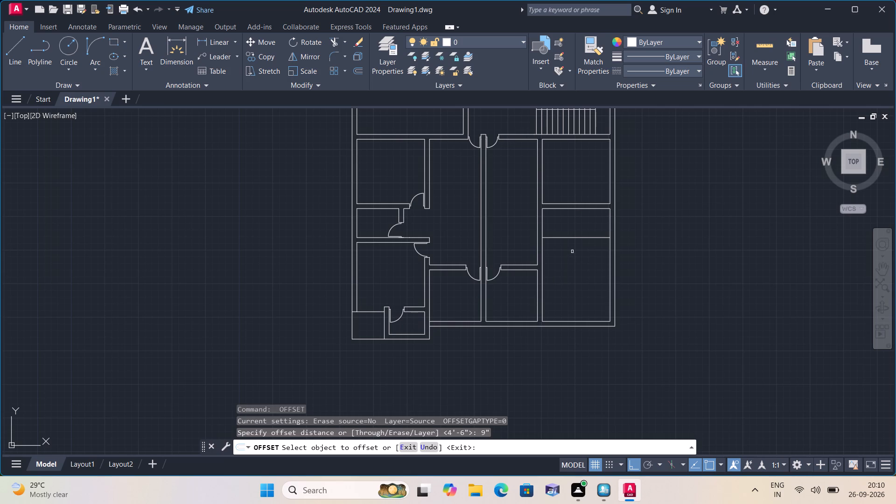
pyautogui.click(581, 238)
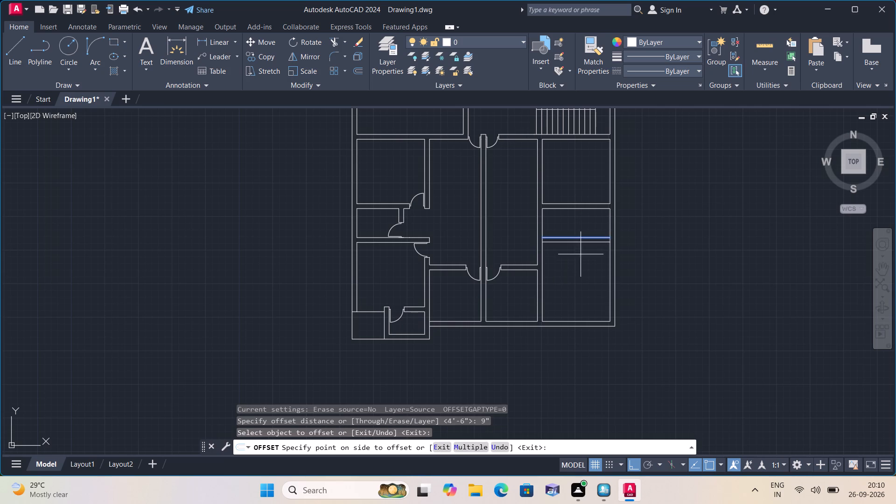
pyautogui.click(580, 259)
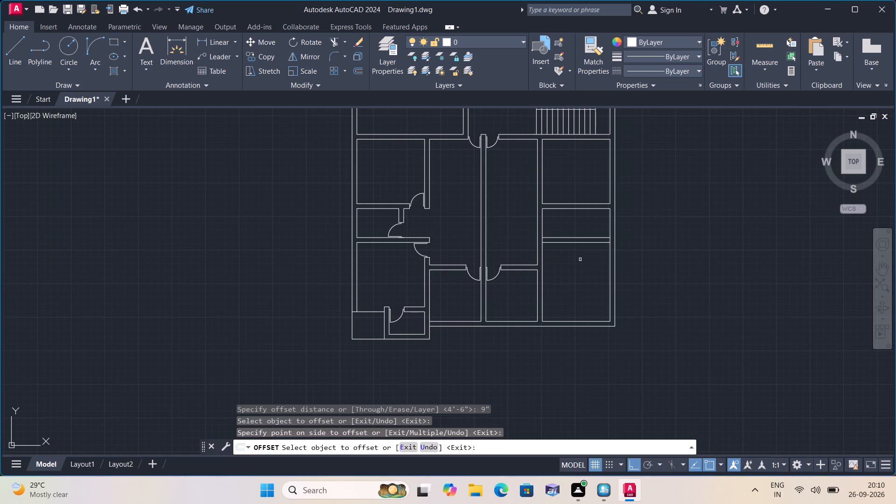
# Examine the overall floor plan and the new cross wall in the southeast room.
pyautogui.scroll(-2, 580, 259)
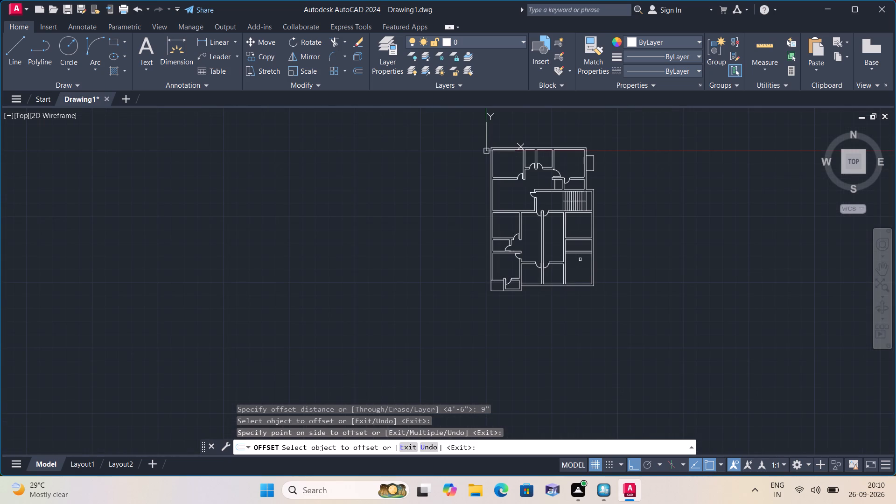
pyautogui.scroll(1, 580, 259)
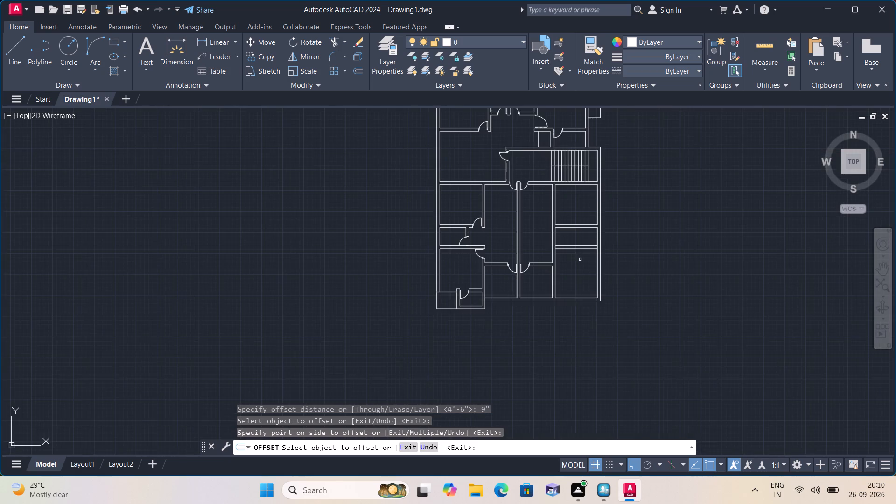
pyautogui.scroll(-1, 580, 259)
pyautogui.scroll(1, 580, 259)
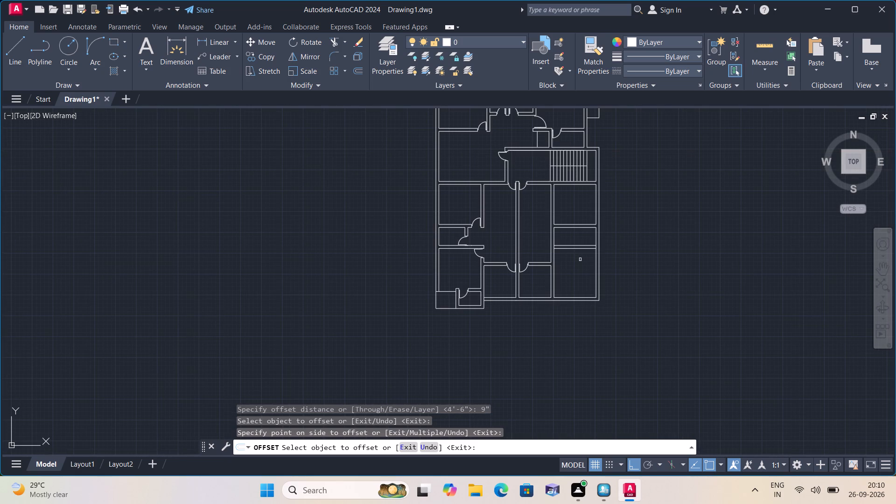
pyautogui.scroll(-2, 580, 259)
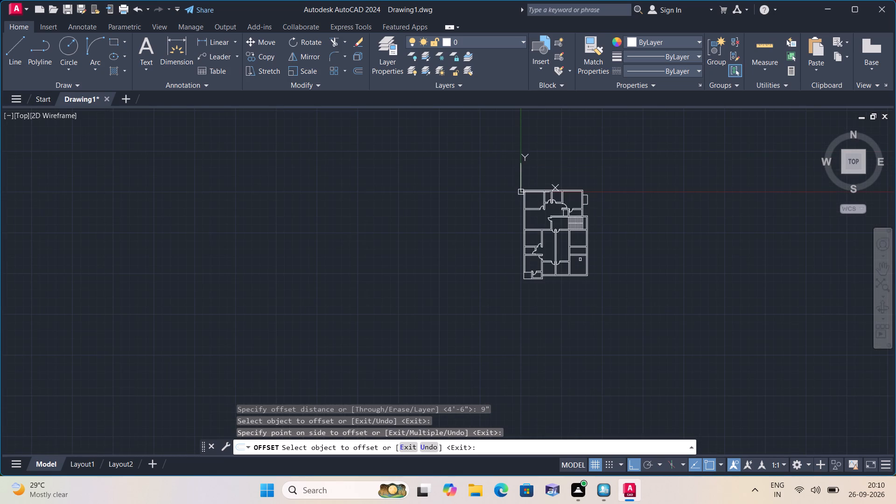
pyautogui.scroll(1, 580, 259)
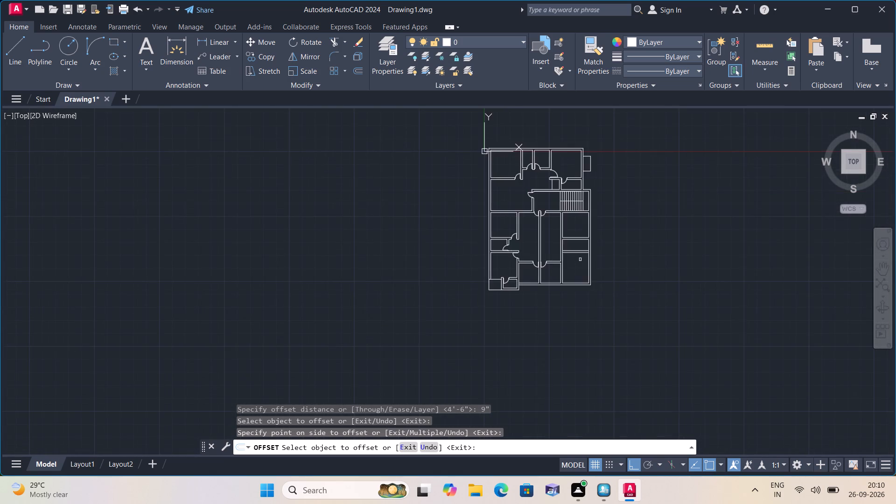
pyautogui.scroll(2, 580, 259)
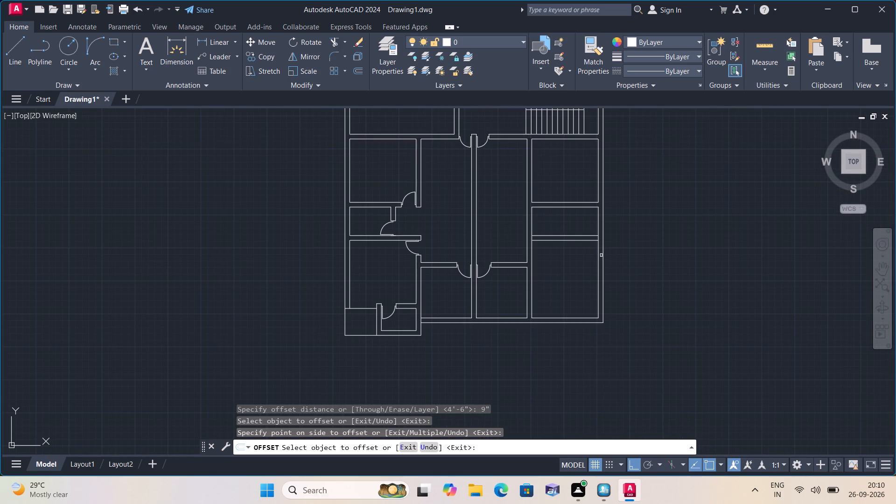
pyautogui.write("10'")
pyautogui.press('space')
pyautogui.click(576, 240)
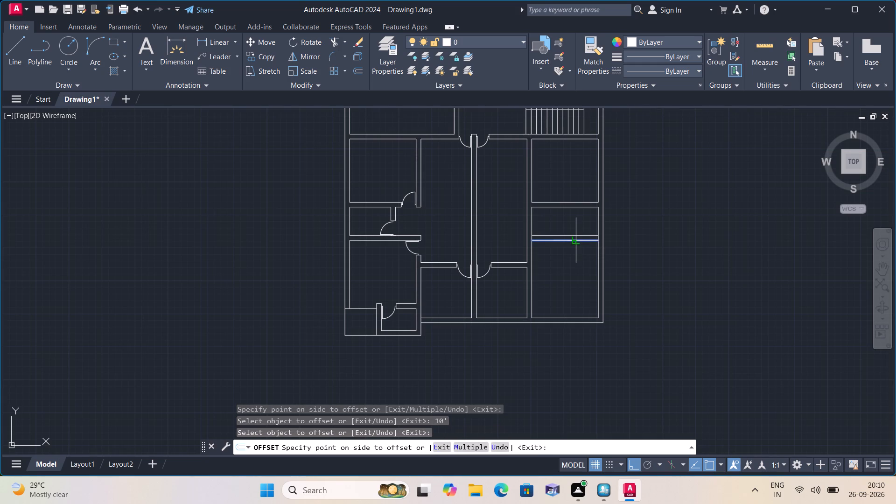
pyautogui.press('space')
# Offset the south face of the new 9" cross wall 10' southward in the southeast room.
pyautogui.press('space')
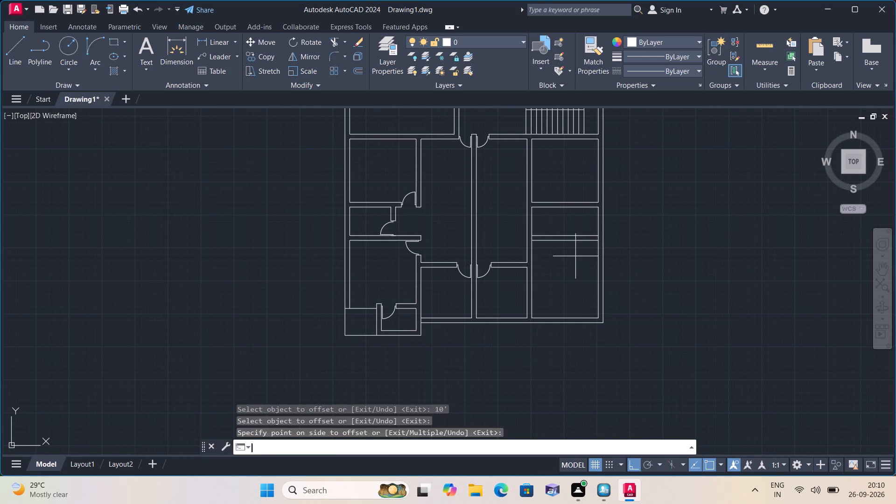
pyautogui.write("10'")
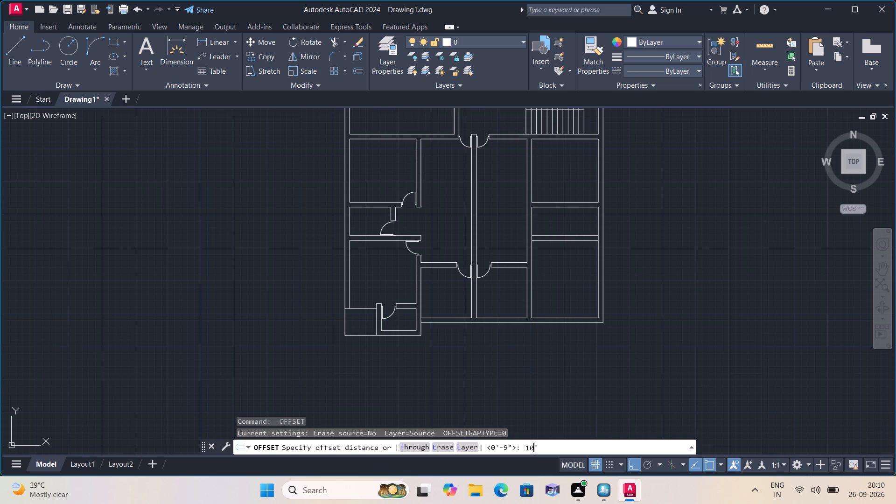
pyautogui.press('space')
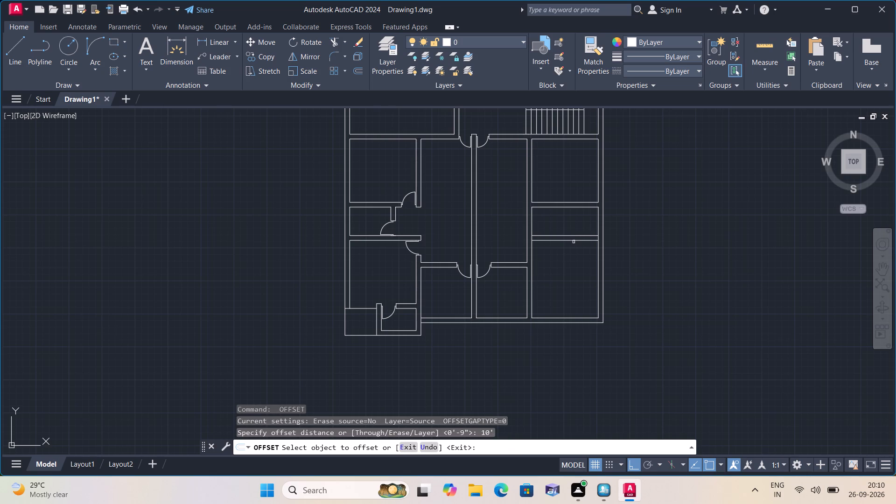
pyautogui.click(574, 241)
pyautogui.click(569, 272)
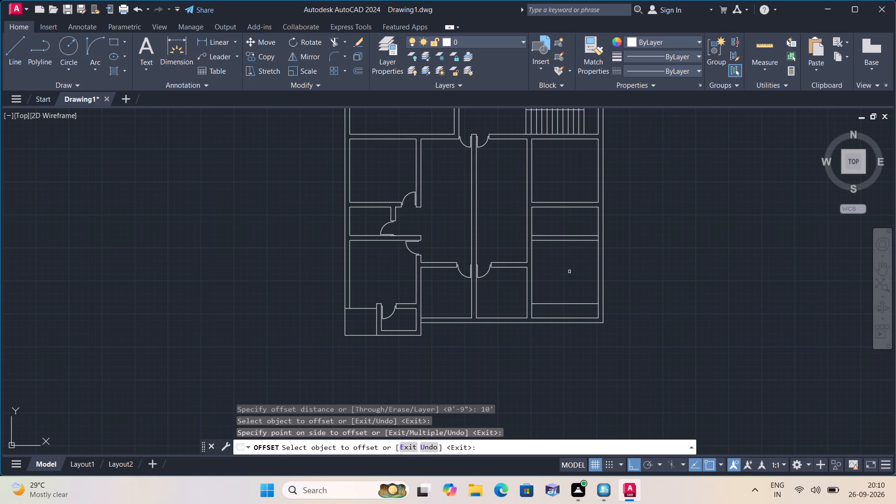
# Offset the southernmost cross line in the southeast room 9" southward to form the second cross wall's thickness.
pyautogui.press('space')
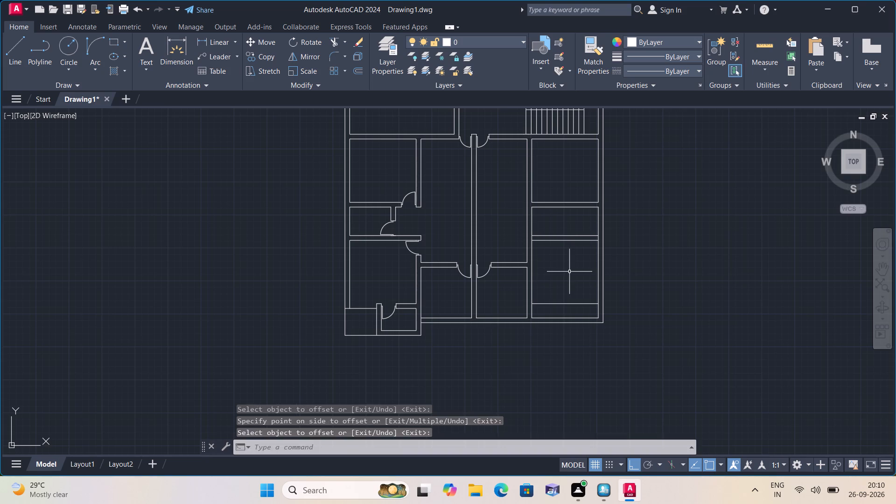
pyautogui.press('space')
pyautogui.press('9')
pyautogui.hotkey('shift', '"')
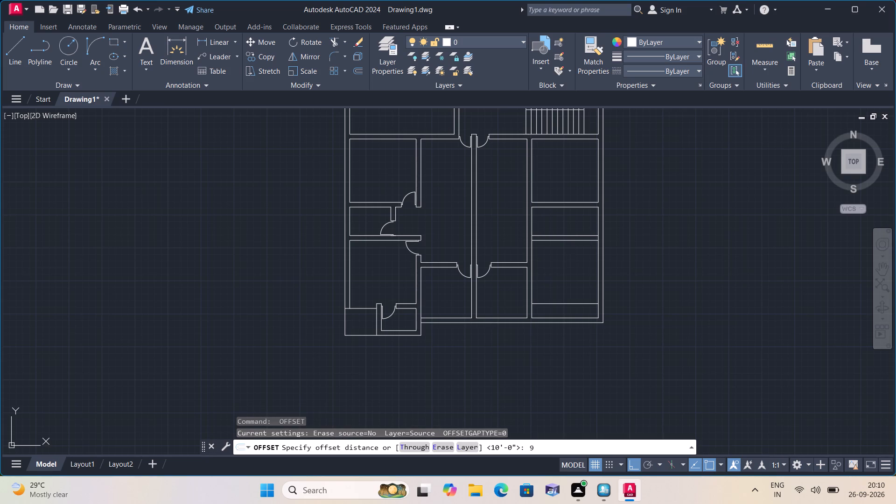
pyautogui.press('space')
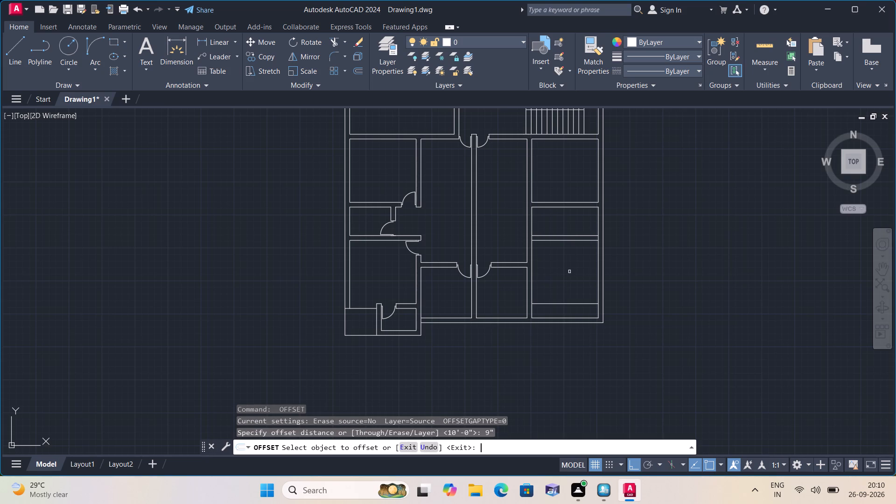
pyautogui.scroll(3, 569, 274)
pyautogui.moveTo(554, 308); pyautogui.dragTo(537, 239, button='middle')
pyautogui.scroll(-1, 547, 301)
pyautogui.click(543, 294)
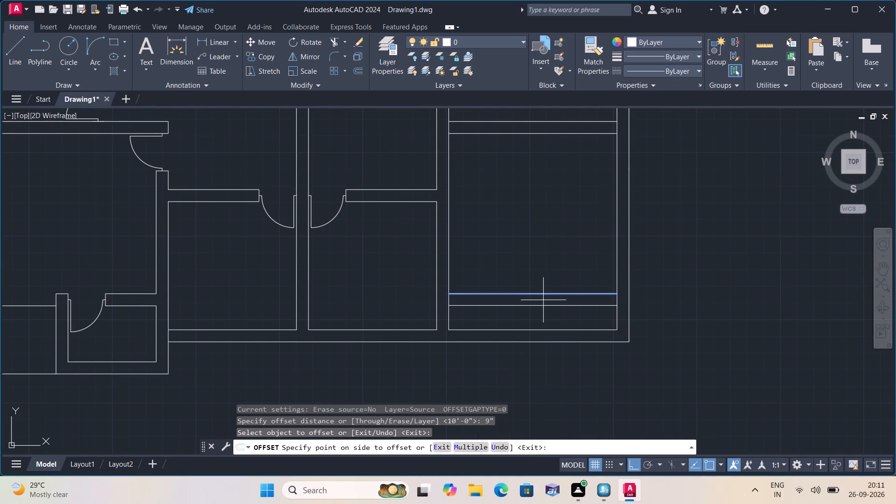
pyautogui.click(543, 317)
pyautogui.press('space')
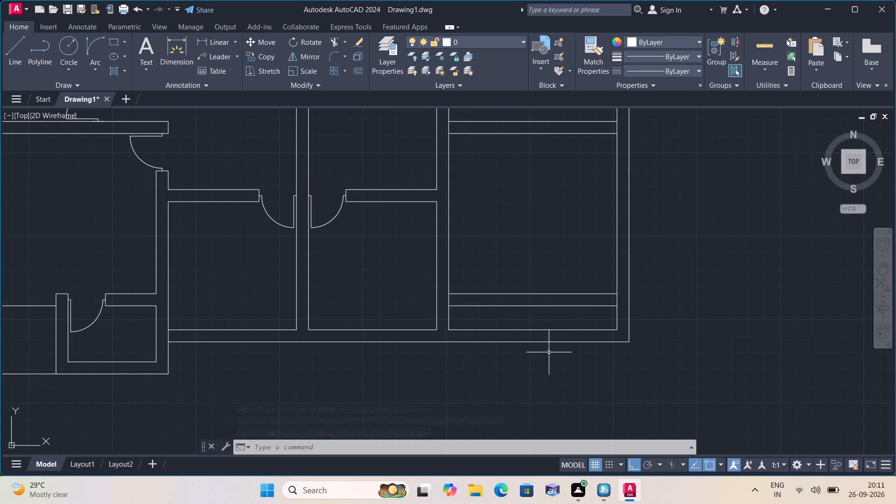
# Examine the southeast room's cross walls in relation to the neighbouring rooms and the overall floor plan.
pyautogui.scroll(-2, 549, 352)
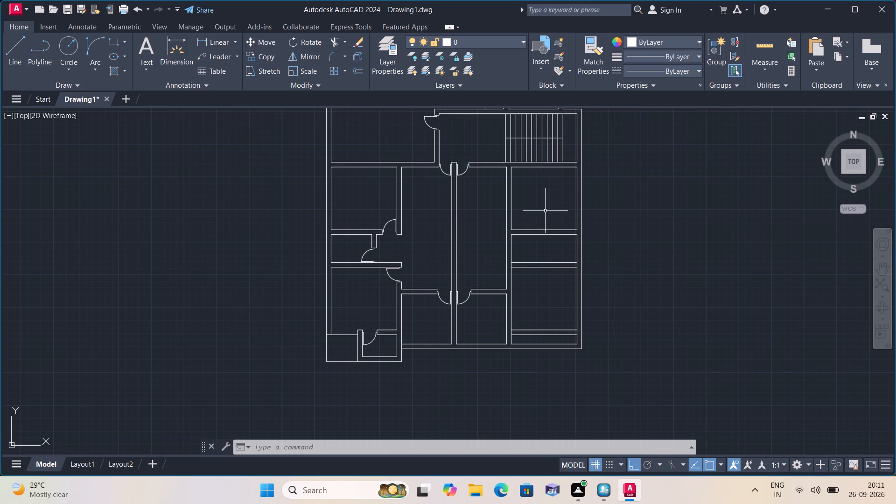
pyautogui.scroll(-1, 546, 215)
pyautogui.scroll(2, 546, 215)
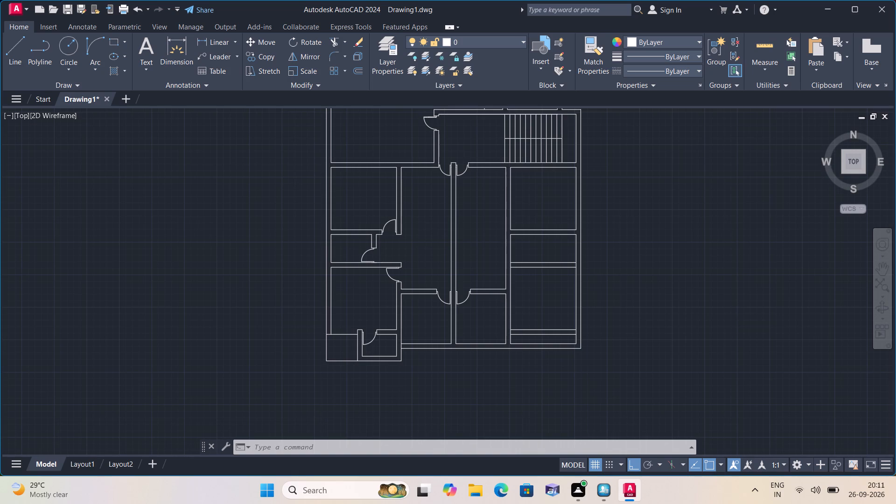
pyautogui.scroll(1, 546, 215)
pyautogui.scroll(-1, 546, 215)
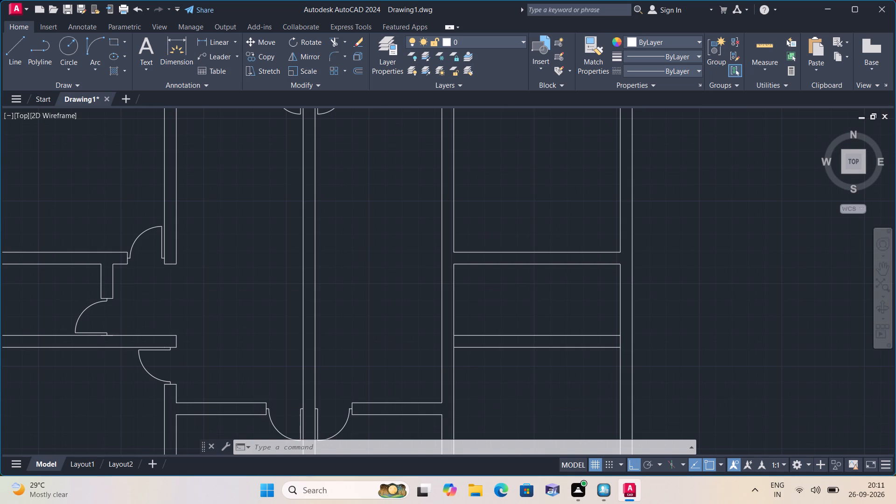
pyautogui.scroll(1, 546, 215)
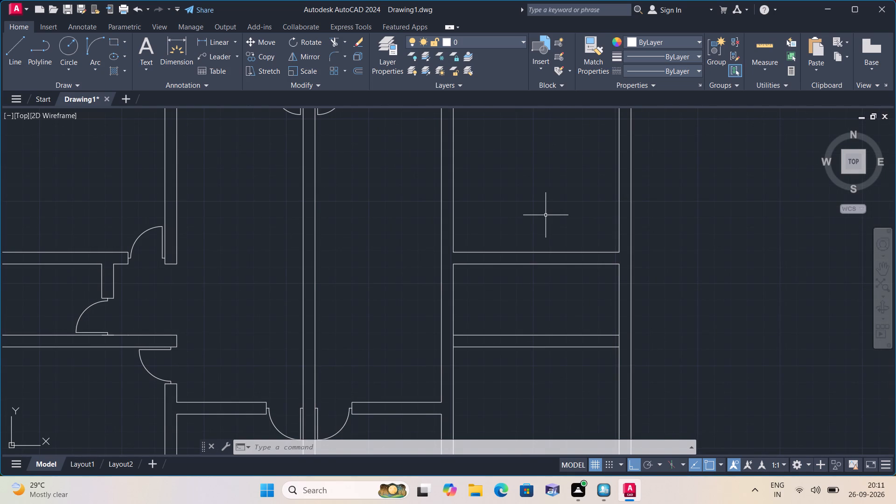
pyautogui.scroll(2, 546, 215)
pyautogui.scroll(-1, 546, 215)
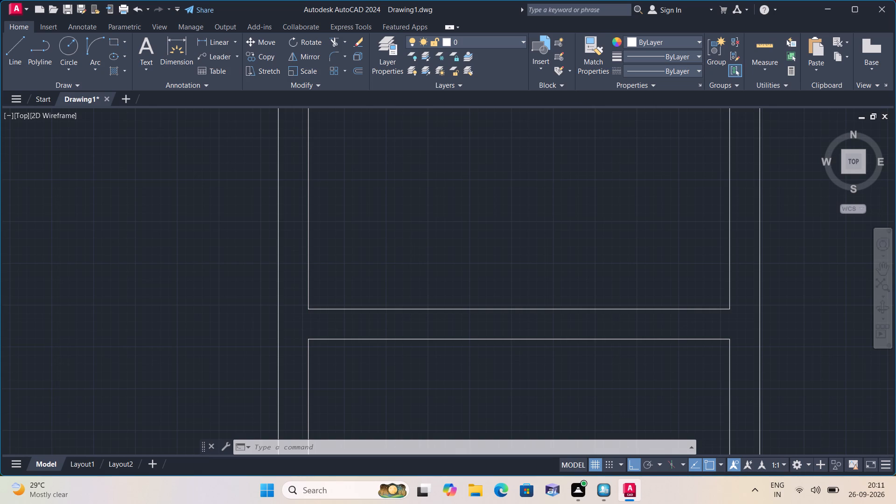
pyautogui.scroll(-2, 546, 215)
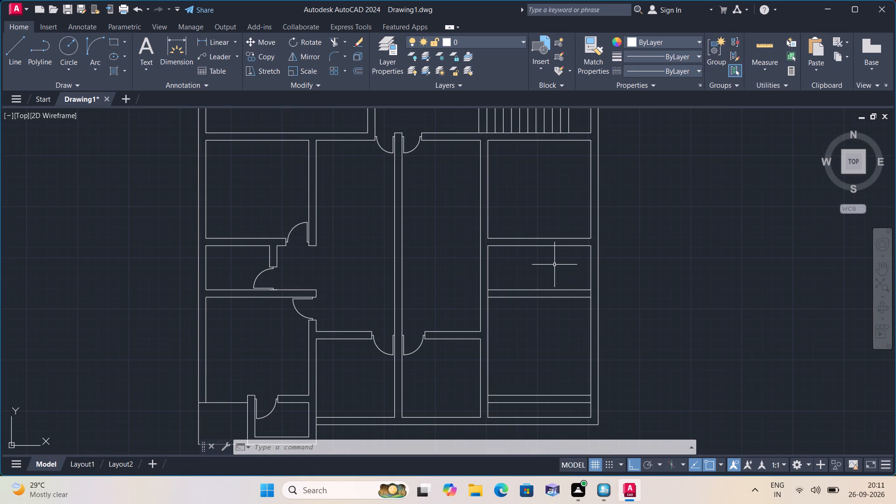
pyautogui.moveTo(554, 266); pyautogui.dragTo(537, 209, button='middle')
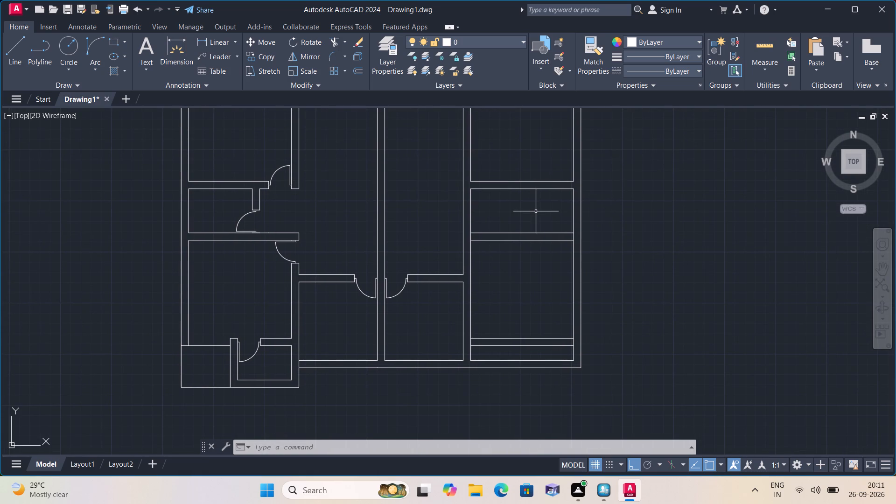
pyautogui.scroll(-1, 536, 211)
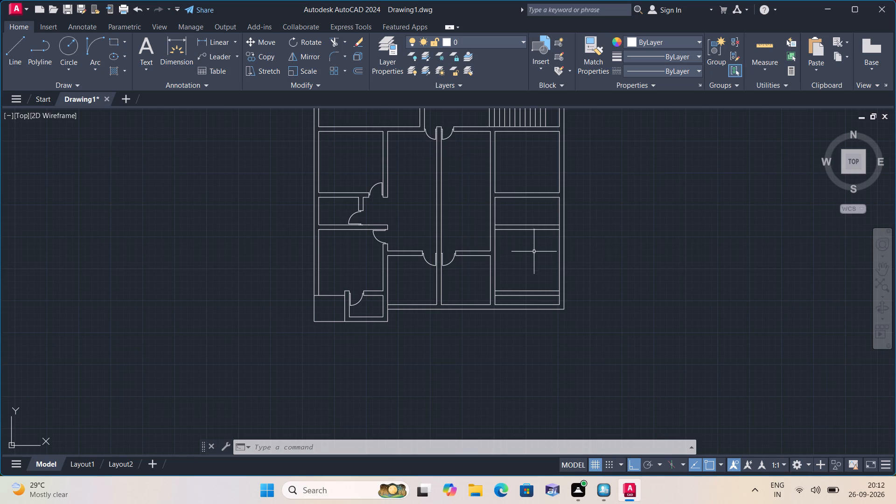
# Erase both lines of the southern 9" cross wall in the southeast room.
pyautogui.click(534, 300)
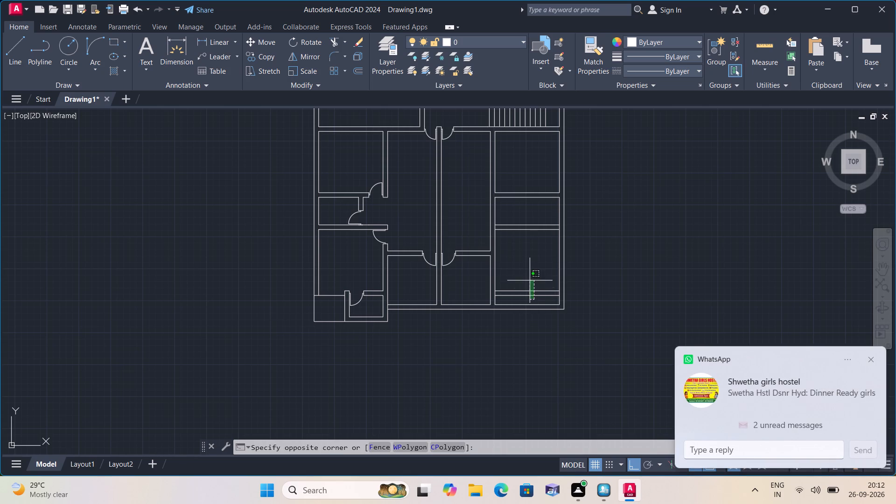
pyautogui.click(530, 280)
pyautogui.press('Delete')
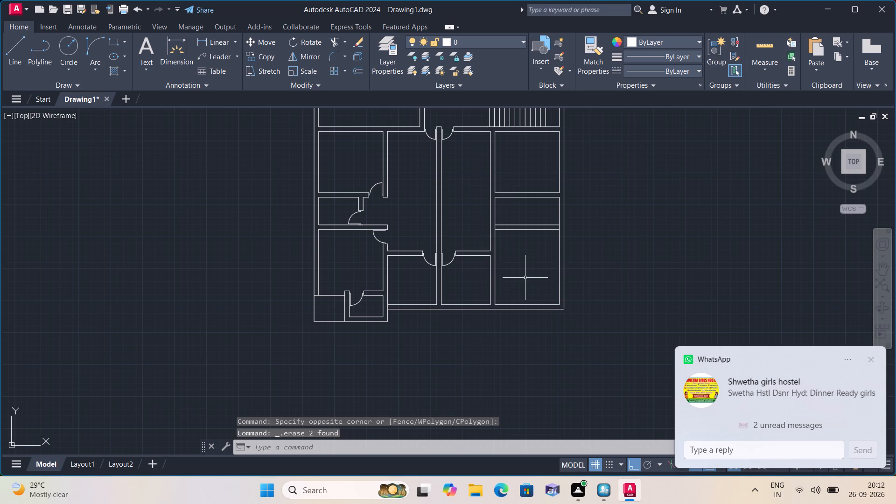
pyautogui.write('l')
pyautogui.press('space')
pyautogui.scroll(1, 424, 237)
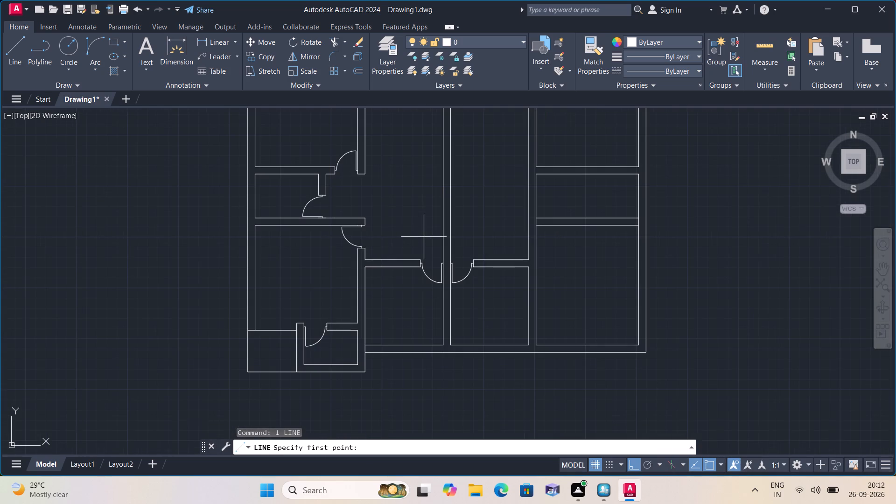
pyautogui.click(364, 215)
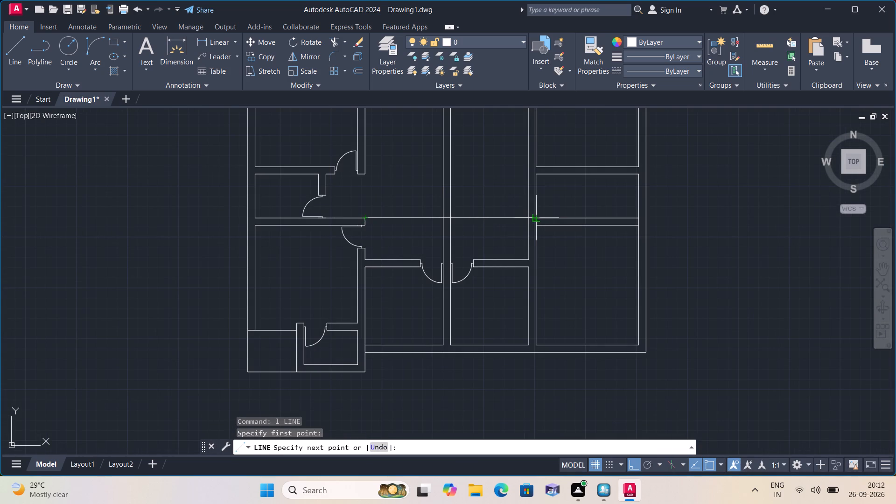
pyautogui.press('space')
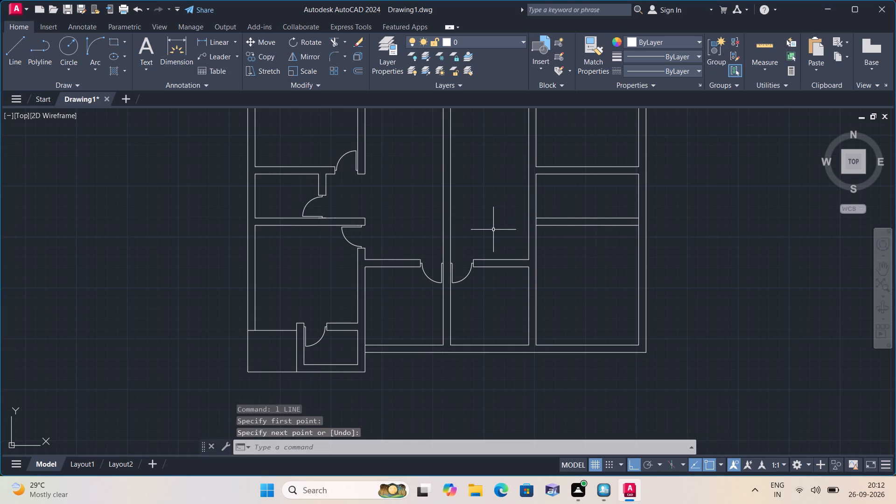
# Offset the south face of the remaining 9" cross wall 10' southward in the southeast room.
pyautogui.press('o')
pyautogui.write('ff')
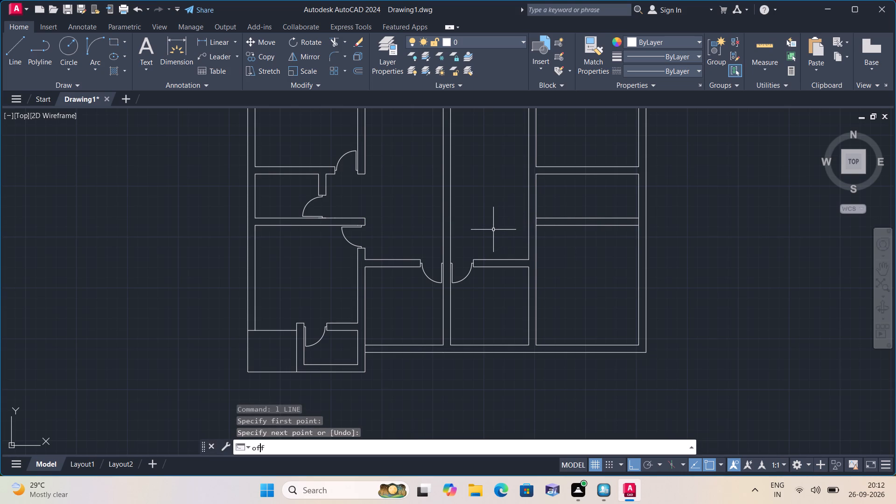
pyautogui.write('set')
pyautogui.press('space')
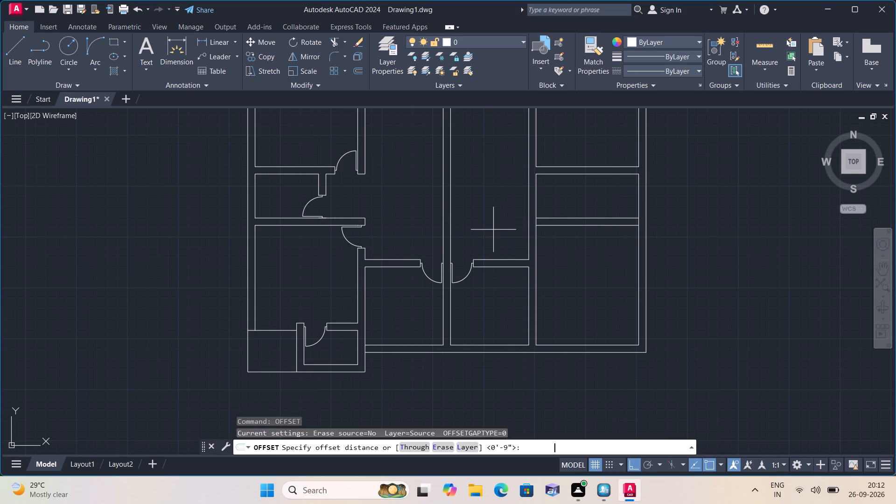
pyautogui.write("10'")
pyautogui.press('space')
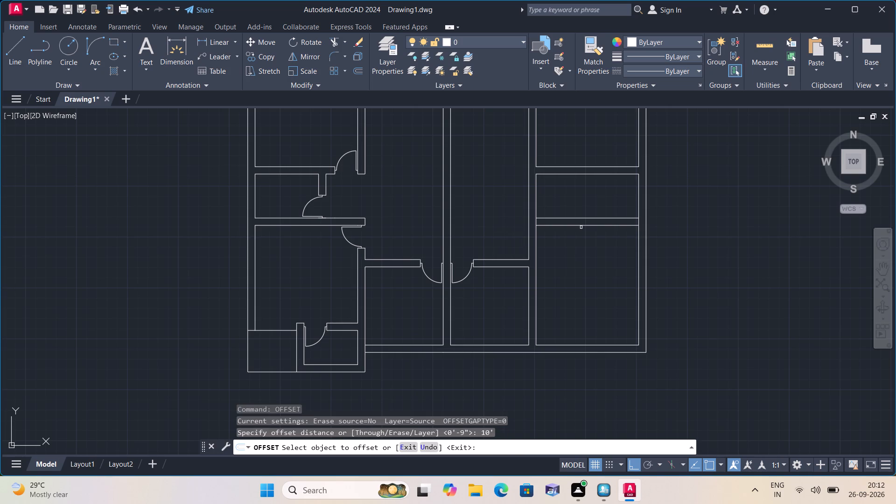
pyautogui.click(581, 227)
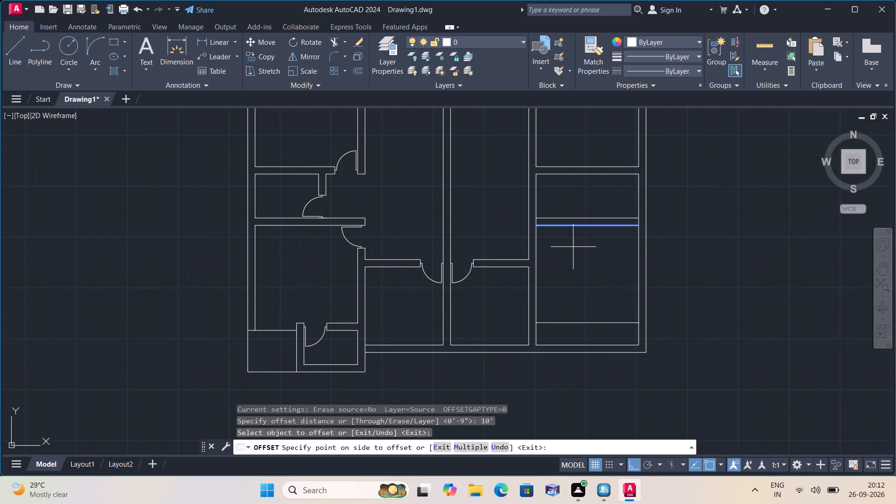
pyautogui.click(570, 287)
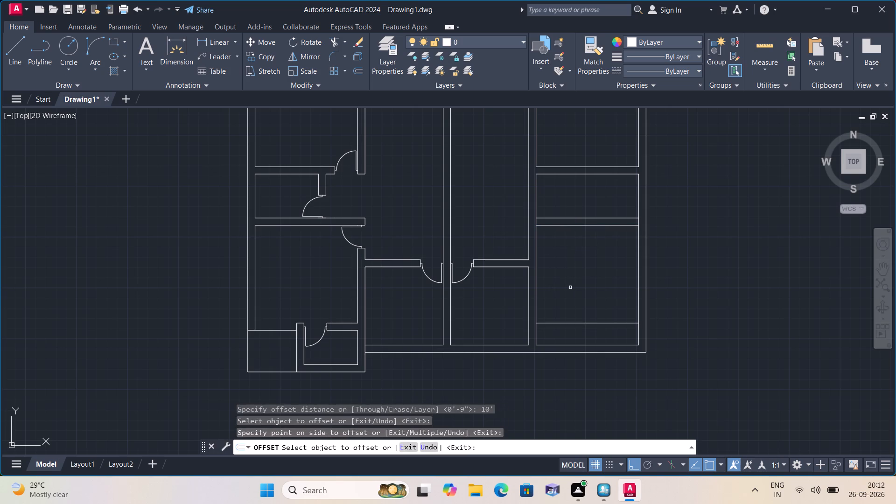
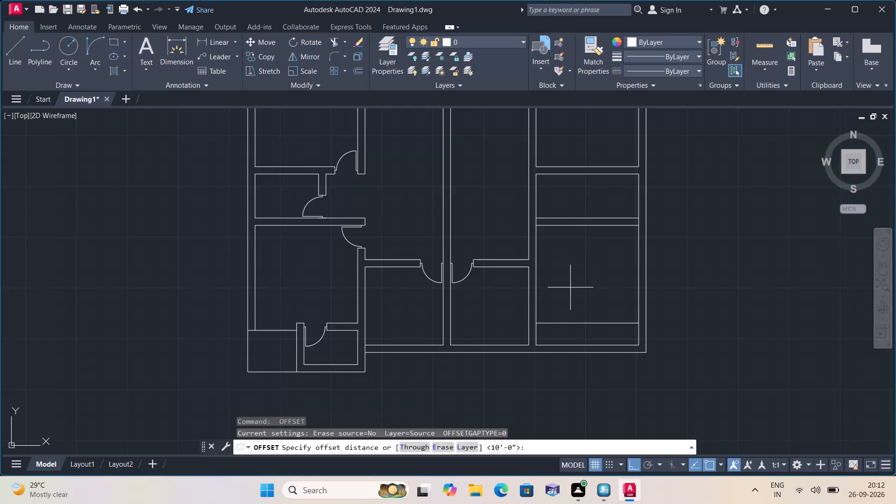
# Offset the lower horizontal line of the bottom-right room 9" downward to form the wall thickness.
pyautogui.press('9')
pyautogui.hotkey('shift', '"')
pyautogui.press('space')
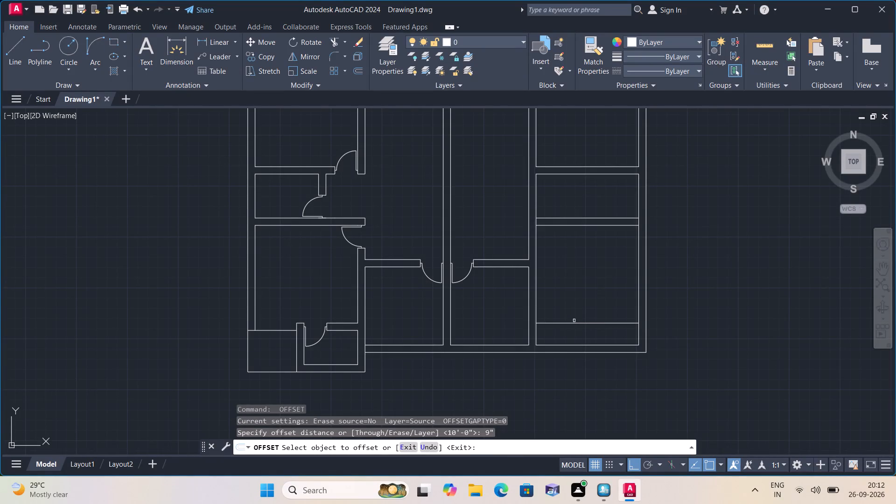
pyautogui.click(574, 321)
pyautogui.click(574, 322)
pyautogui.click(572, 336)
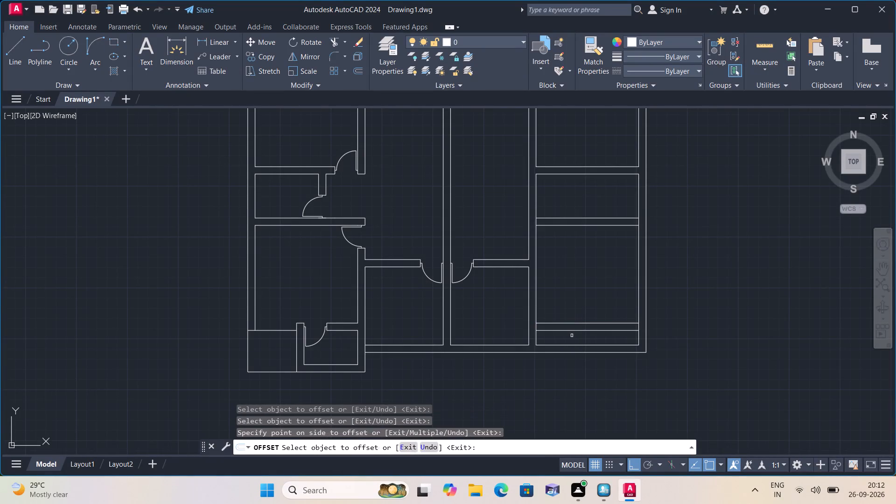
pyautogui.press('space')
# Trim away the inner and outer bottom wall lines below the new 9" wall of the bottom-right room.
pyautogui.moveTo(566, 333); pyautogui.dragTo(567, 314, button='middle')
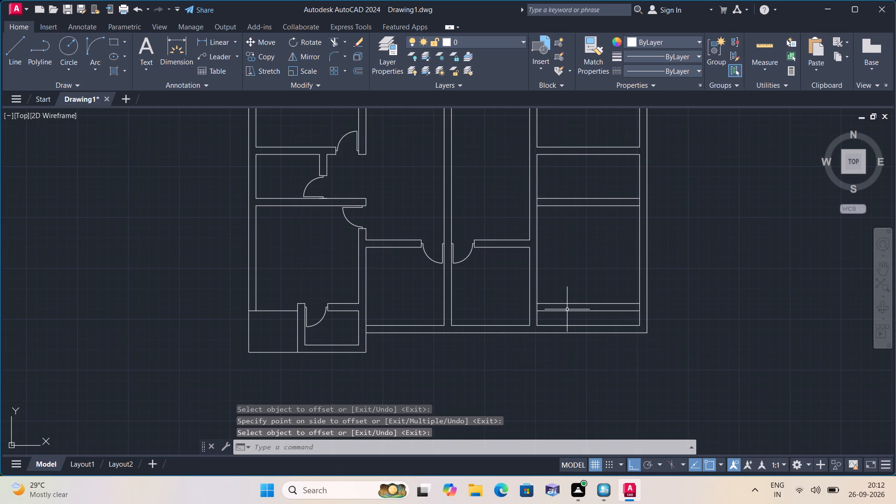
pyautogui.scroll(-2, 567, 309)
pyautogui.scroll(2, 567, 309)
pyautogui.scroll(-1, 567, 309)
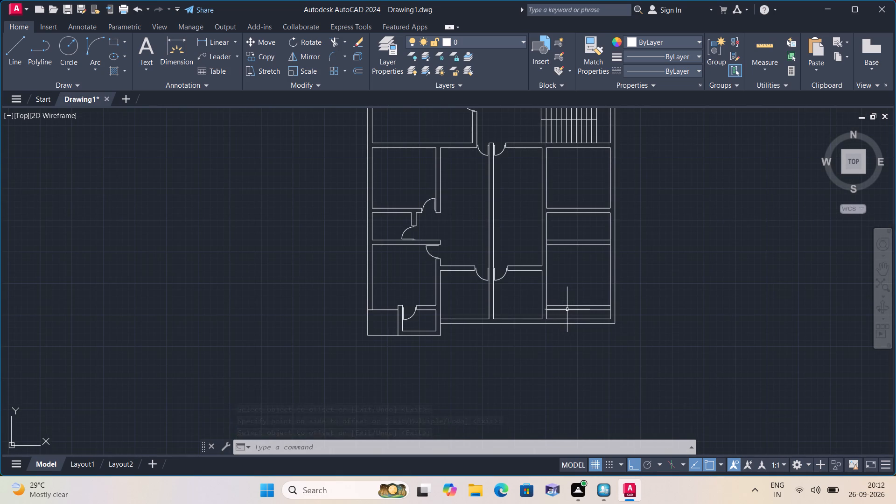
pyautogui.scroll(1, 567, 309)
pyautogui.moveTo(567, 309); pyautogui.dragTo(561, 260, button='middle')
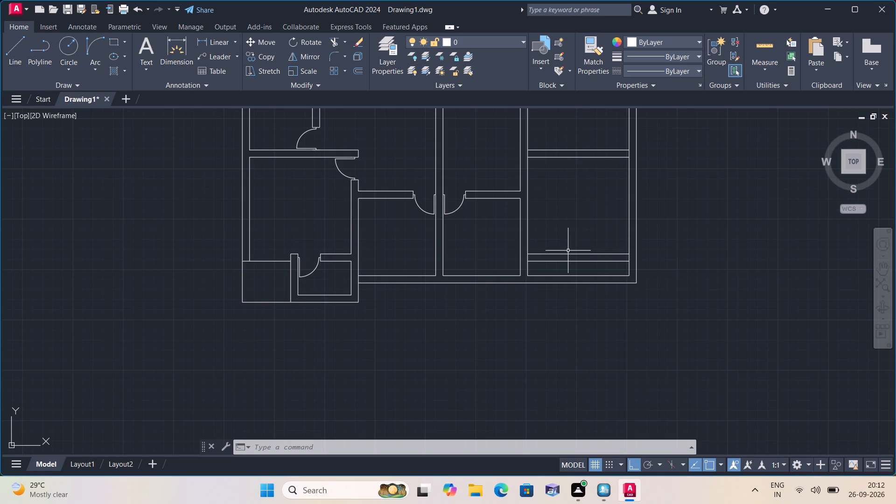
pyautogui.write('trim')
pyautogui.press('space')
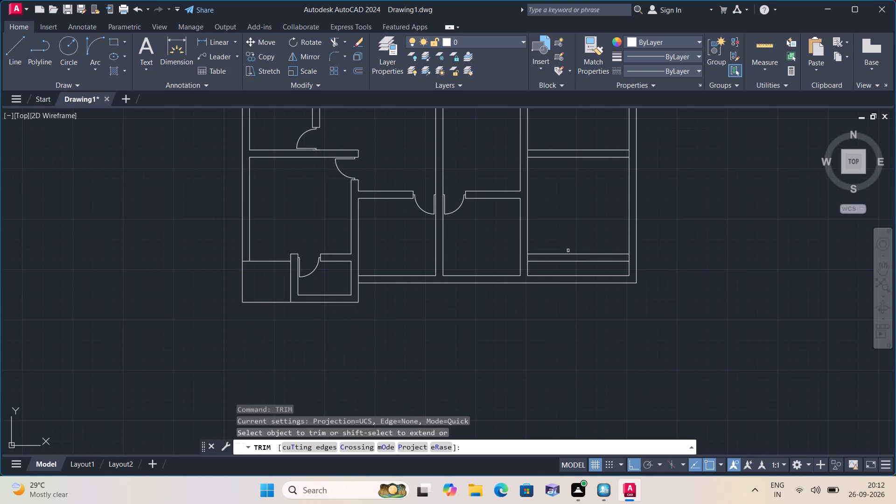
pyautogui.click(566, 269)
pyautogui.click(569, 287)
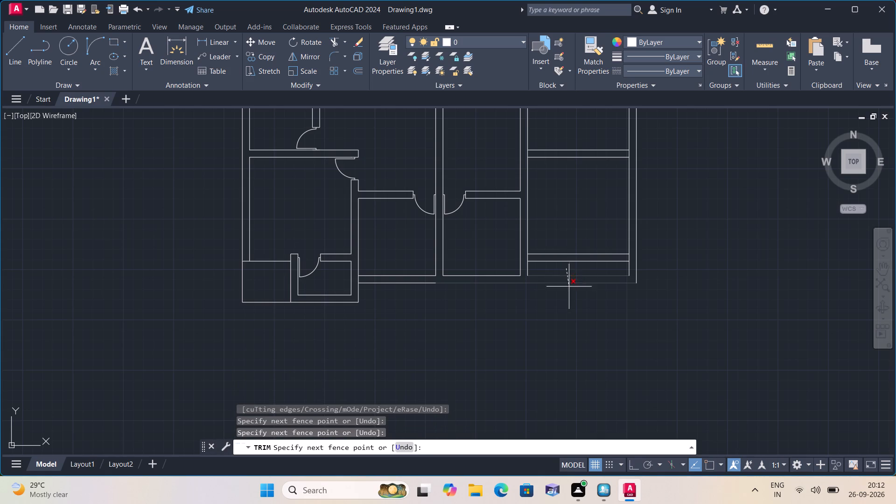
pyautogui.press('Escape')
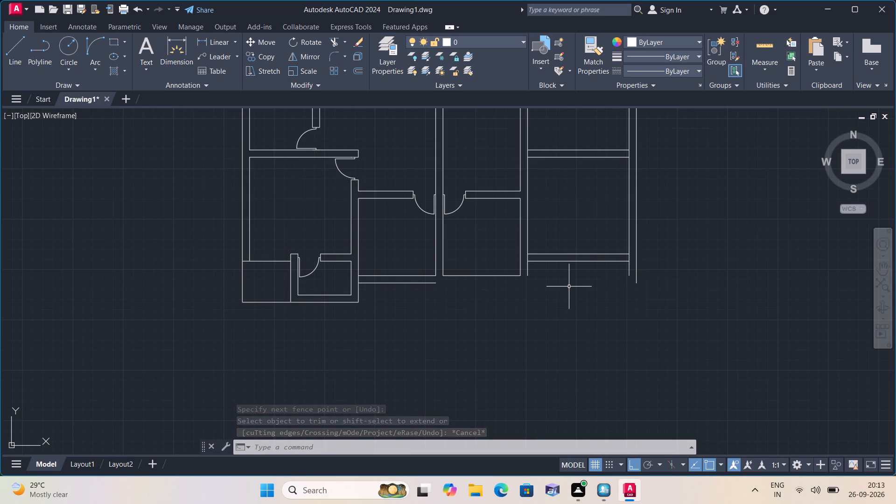
# Offset the lower line of the bottom-right room's new wall 3'6" downward.
pyautogui.scroll(1, 569, 287)
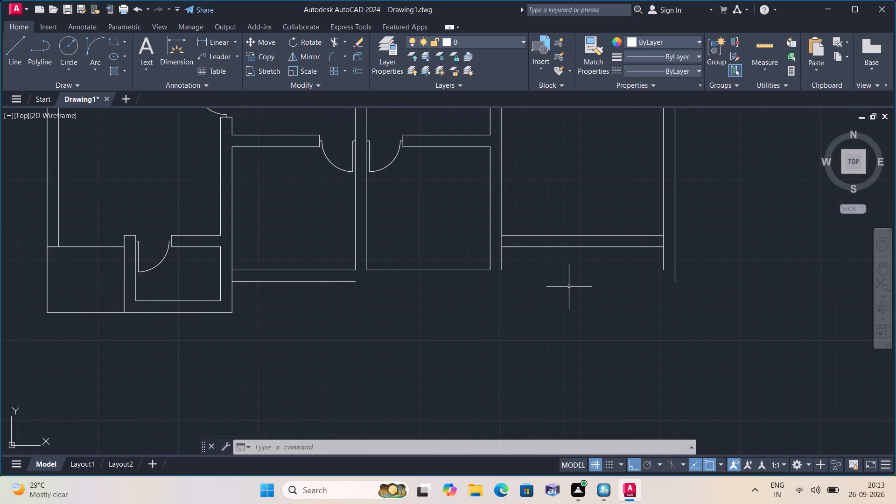
pyautogui.write('offset')
pyautogui.press('space')
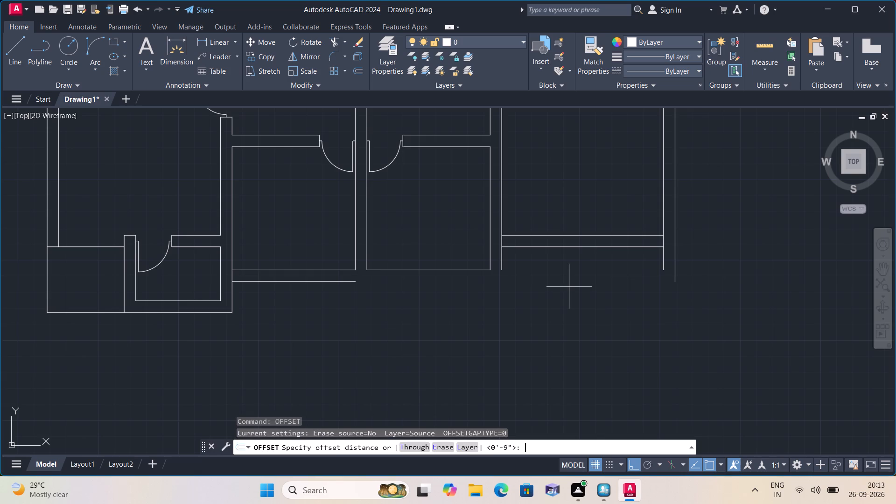
pyautogui.write('3\'6"')
pyautogui.press('space')
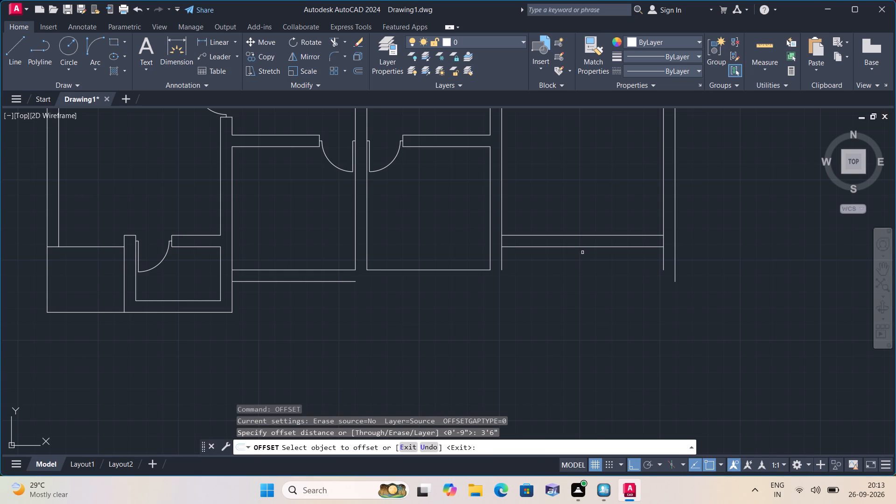
pyautogui.click(583, 245)
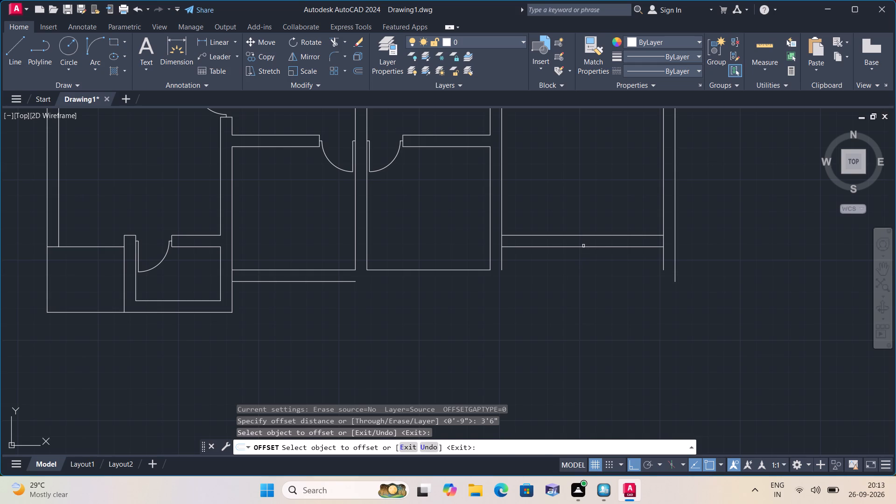
pyautogui.click(583, 246)
pyautogui.click(590, 330)
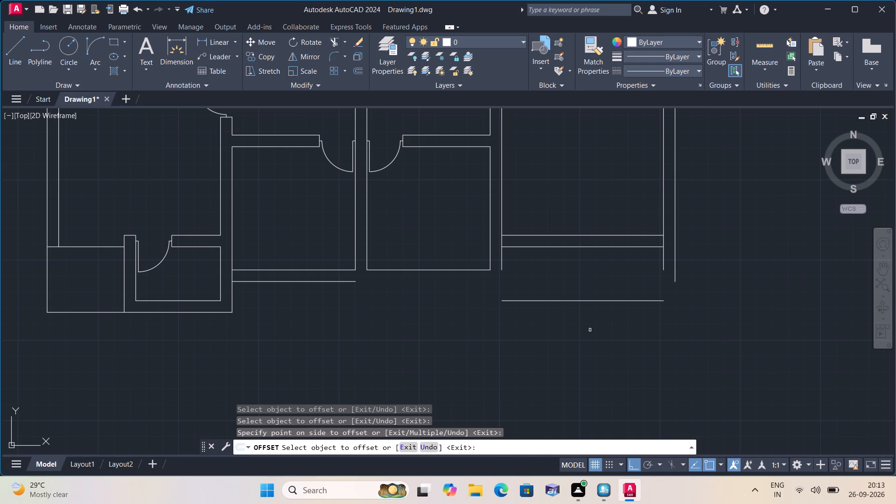
pyautogui.press('space')
# Offset the new lowest line under the bottom-right room 9" downward for the outer wall face.
pyautogui.press('space')
pyautogui.press('9')
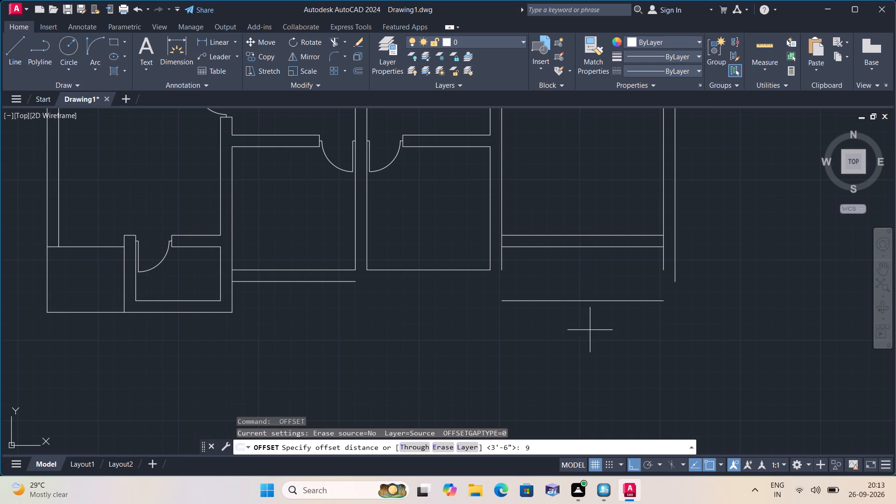
pyautogui.hotkey('shift', '"')
pyautogui.press('space')
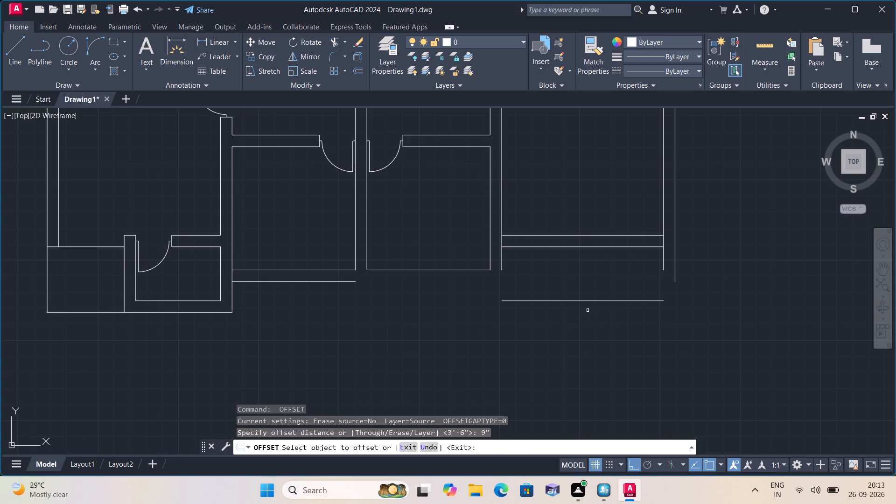
pyautogui.click(588, 300)
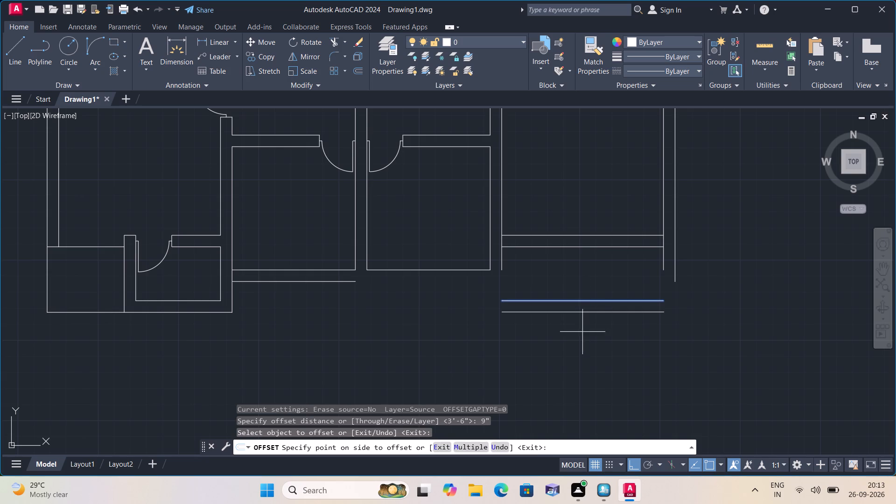
pyautogui.click(582, 335)
pyautogui.press('space')
# Extend the small room's two inner side lines down to its bottom line, and the central outer wall line across to the room.
pyautogui.write('exte')
pyautogui.press('space')
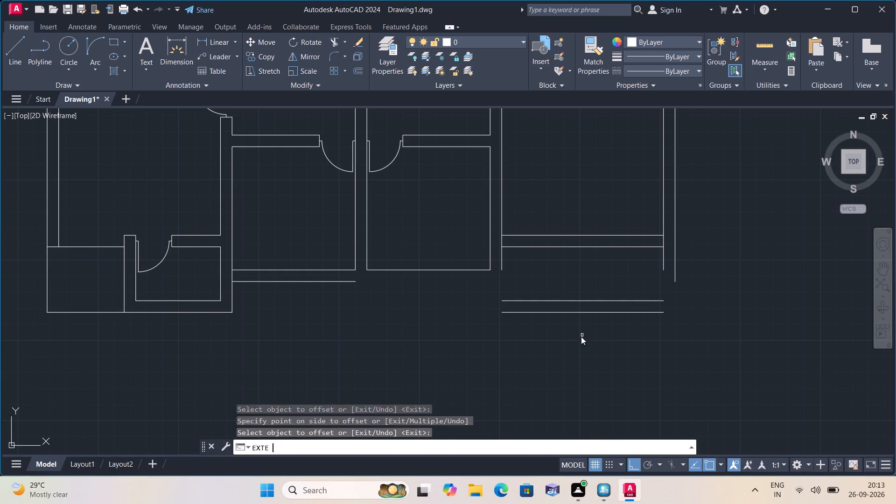
pyautogui.click(663, 269)
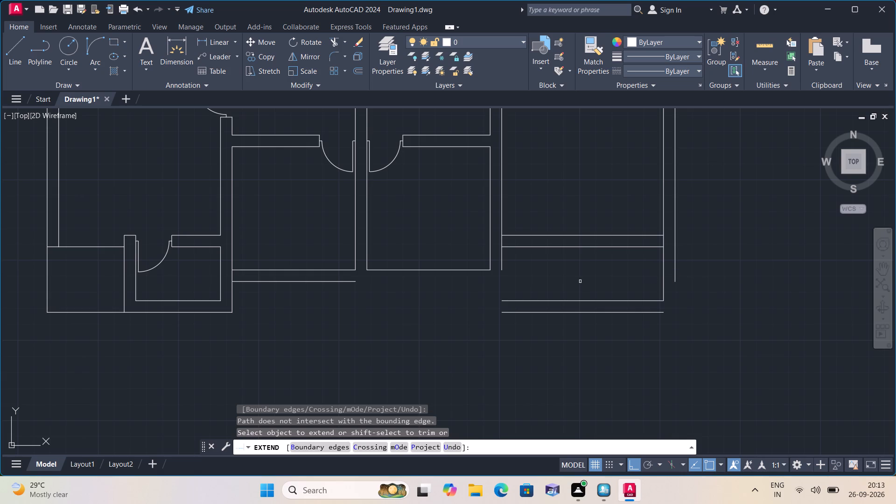
pyautogui.click(503, 269)
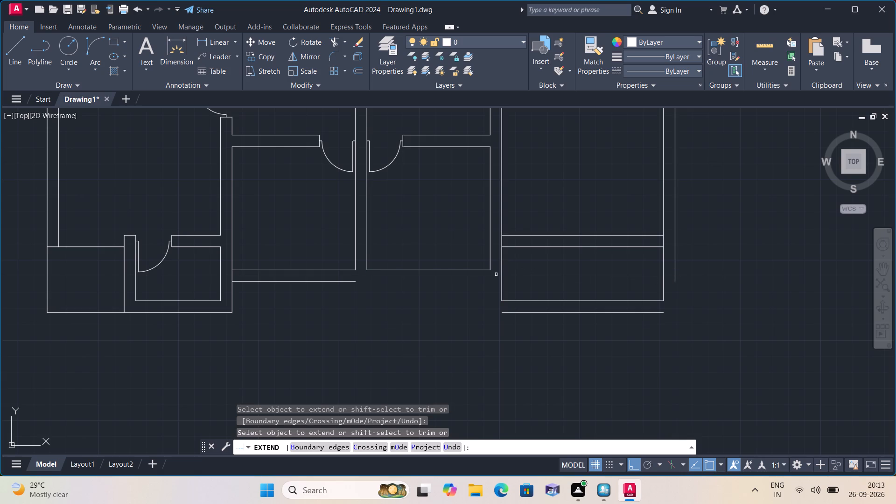
pyautogui.click(354, 280)
pyautogui.press('space')
# Draw the small room's west outer wall line down from the adjacent room's inner corner and join it to the lowest line.
pyautogui.write('l')
pyautogui.press('space')
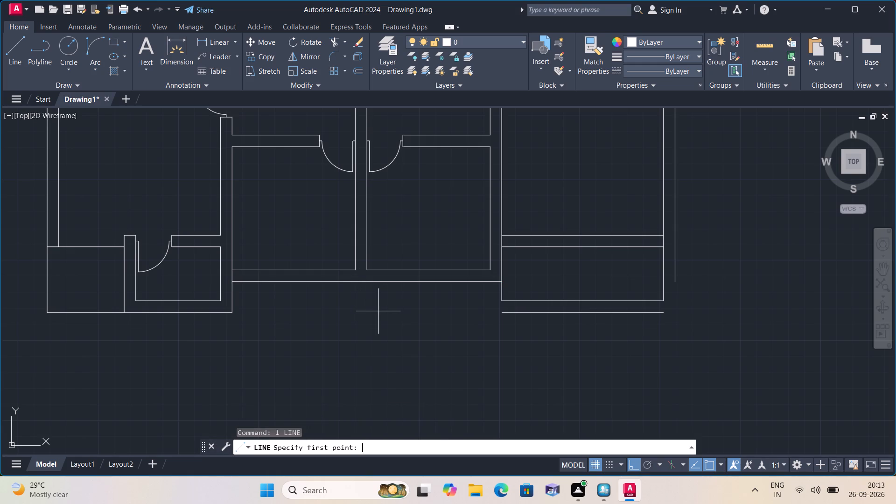
pyautogui.click(489, 267)
pyautogui.click(490, 313)
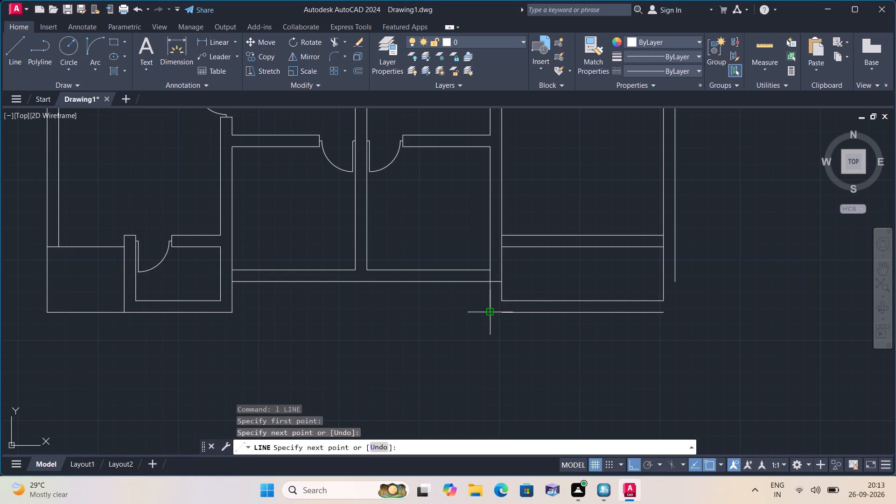
pyautogui.click(501, 313)
pyautogui.press('space')
# Draw lines closing the southeast outer corner, from the lowest line's east end up to the east outer wall line.
pyautogui.press('space')
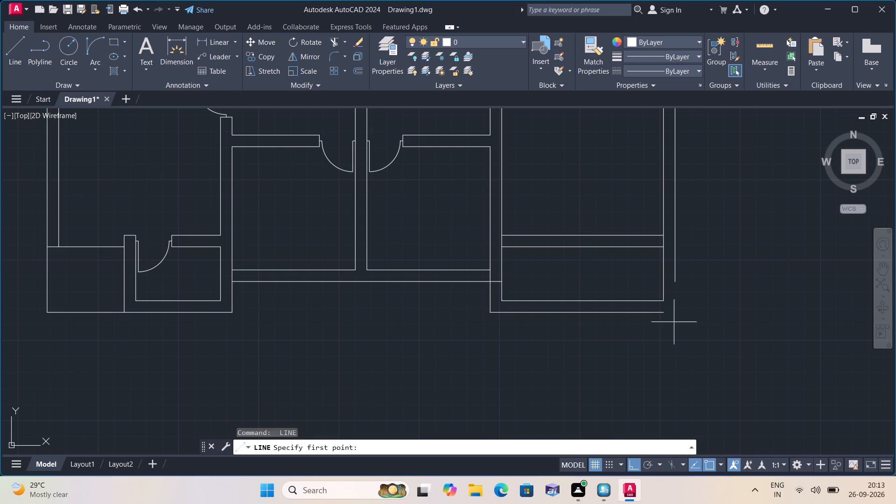
pyautogui.click(663, 311)
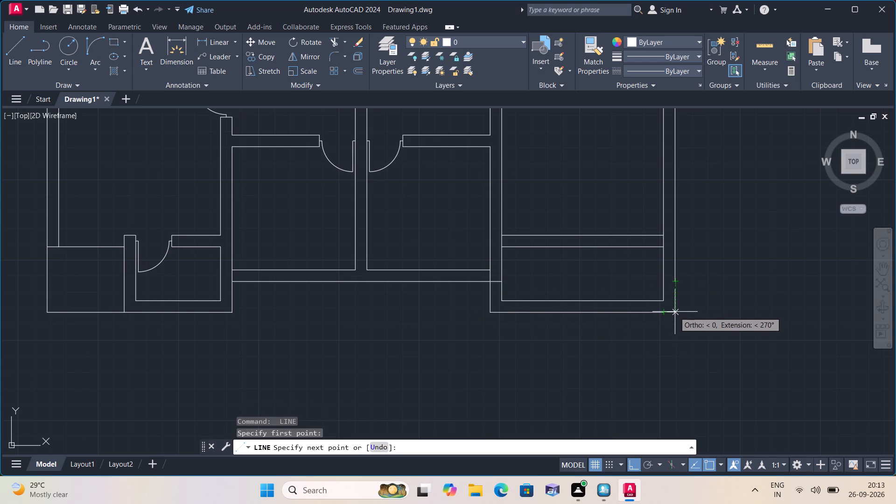
pyautogui.click(676, 312)
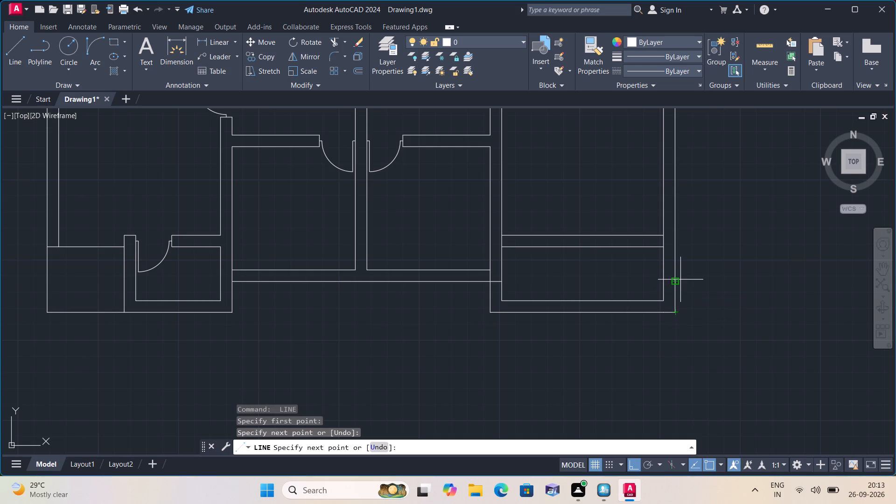
pyautogui.click(678, 280)
pyautogui.press('space')
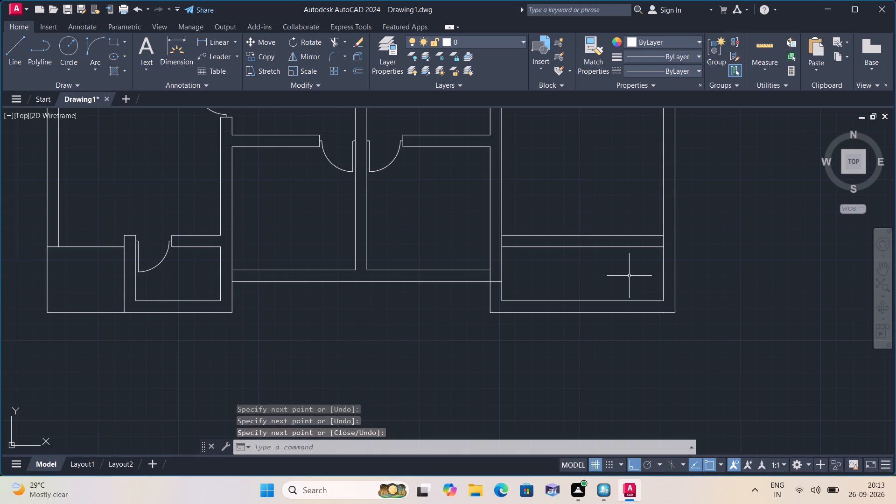
# Trim the overlapping wall line pieces at the bottom-right room's west junctions with the central outer wall and the upper cross wall.
pyautogui.write('trim')
pyautogui.press('space')
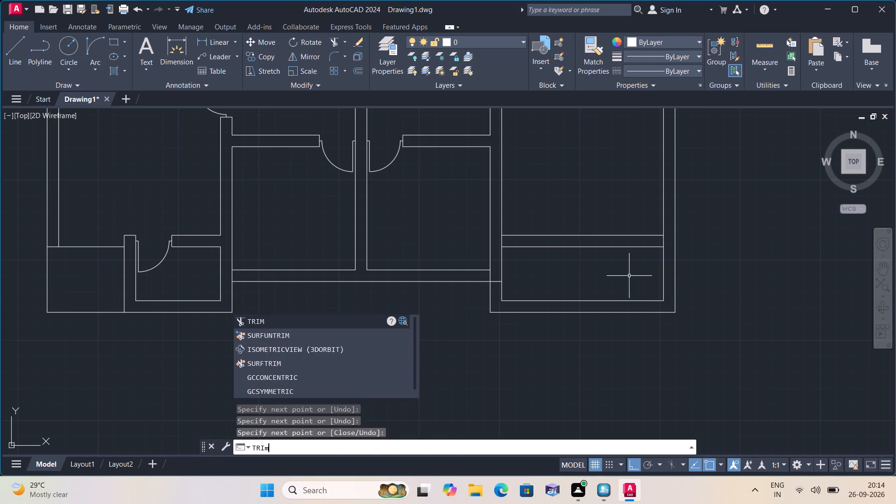
pyautogui.click(496, 281)
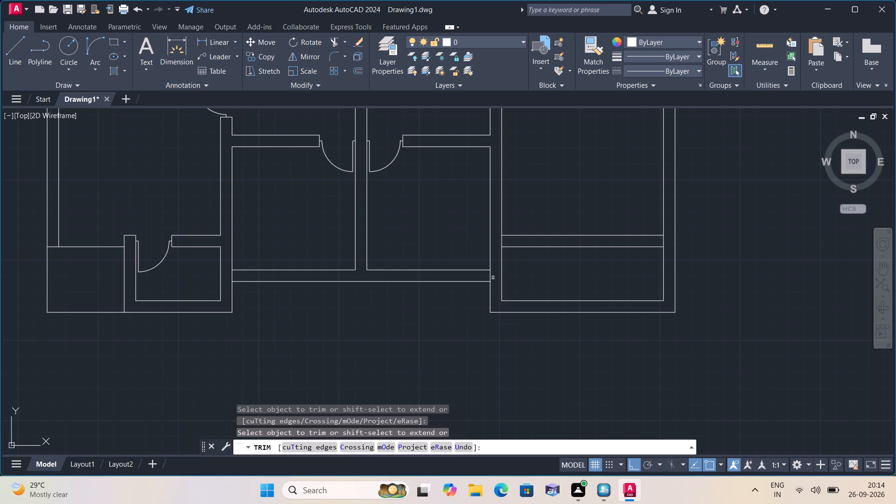
pyautogui.click(491, 277)
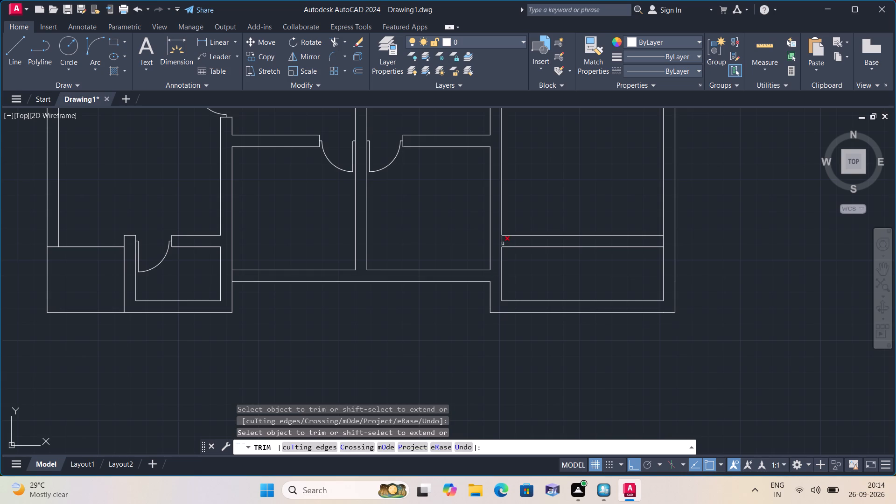
pyautogui.click(503, 240)
pyautogui.scroll(-1, 643, 230)
pyautogui.moveTo(619, 205); pyautogui.dragTo(607, 232, button='middle')
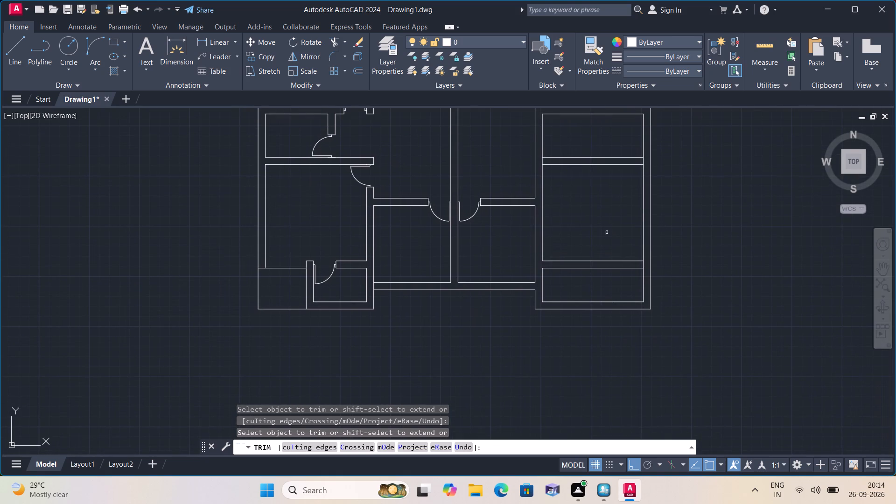
pyautogui.press('Escape')
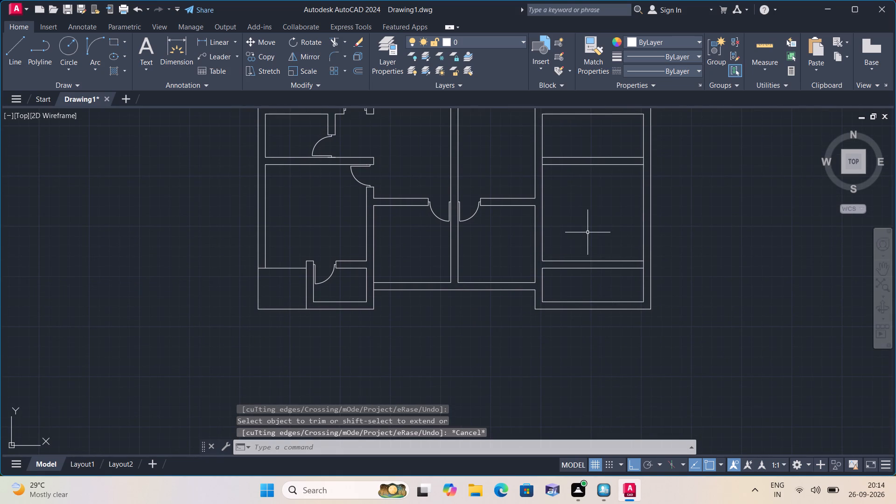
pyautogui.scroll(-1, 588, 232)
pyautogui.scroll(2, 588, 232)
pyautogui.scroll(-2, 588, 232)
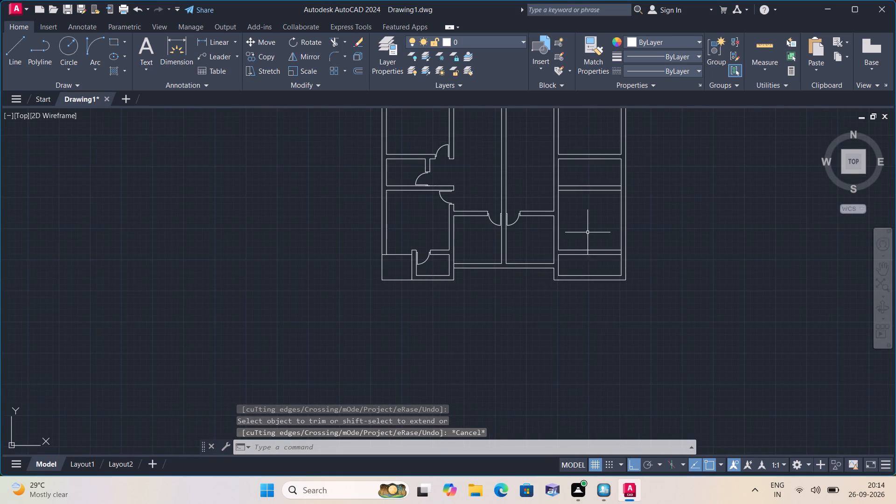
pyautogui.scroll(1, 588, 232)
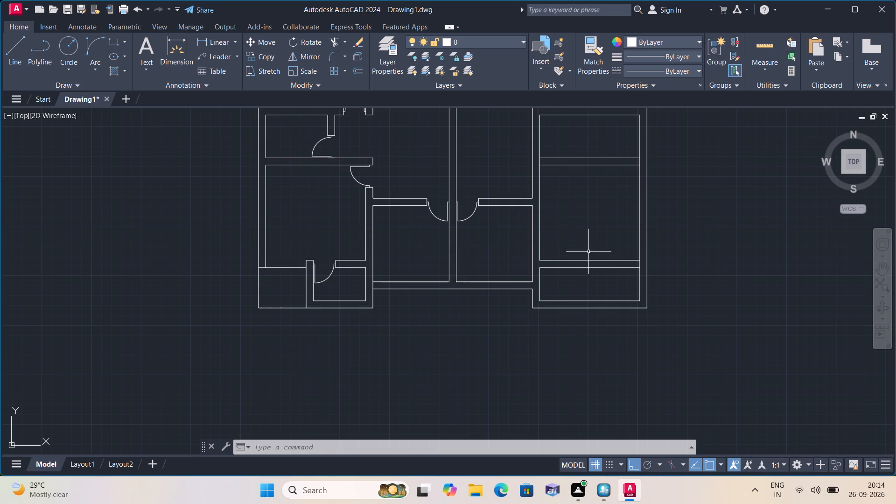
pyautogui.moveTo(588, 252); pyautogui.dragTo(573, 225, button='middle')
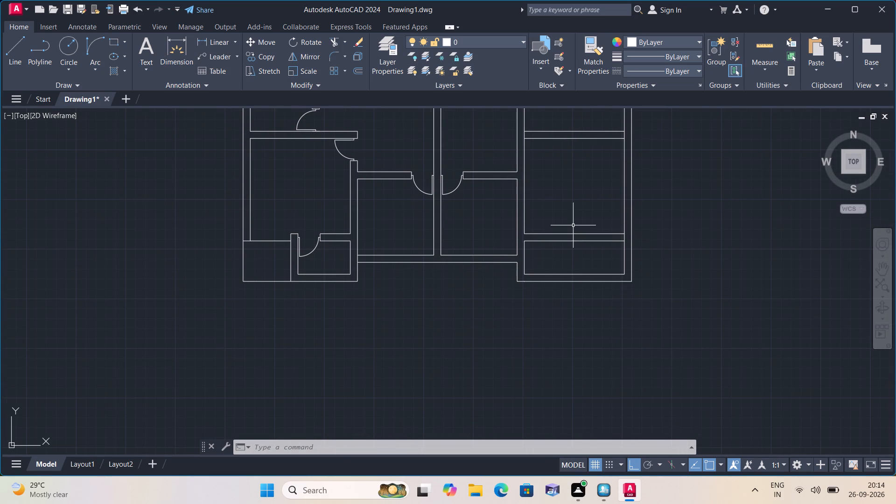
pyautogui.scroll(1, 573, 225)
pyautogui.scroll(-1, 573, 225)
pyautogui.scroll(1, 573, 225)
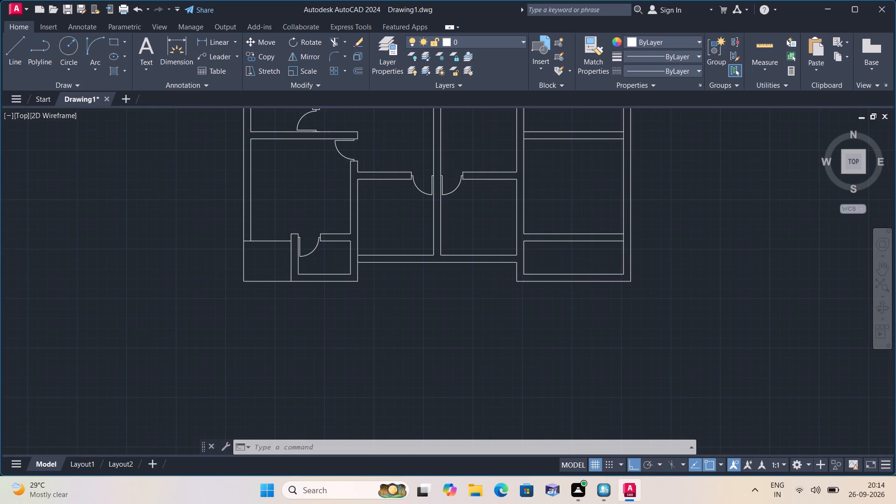
# Offset the bottom-right small room's west inner line 5'6" east to start a partition.
pyautogui.write('off')
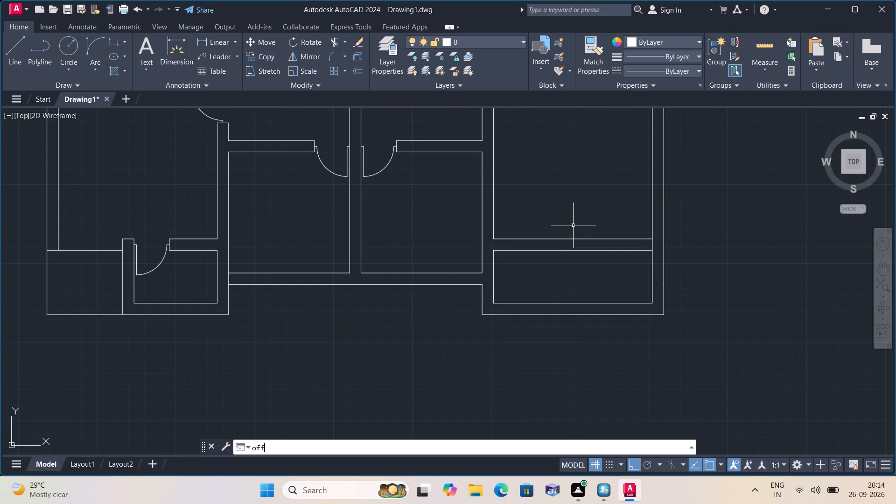
pyautogui.press('space')
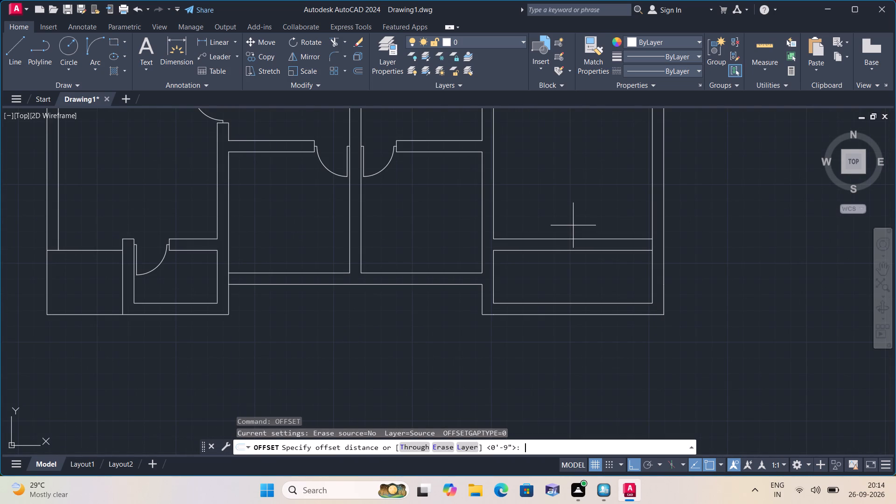
pyautogui.write("5'6")
pyautogui.hotkey('shift', '"')
pyautogui.press('space')
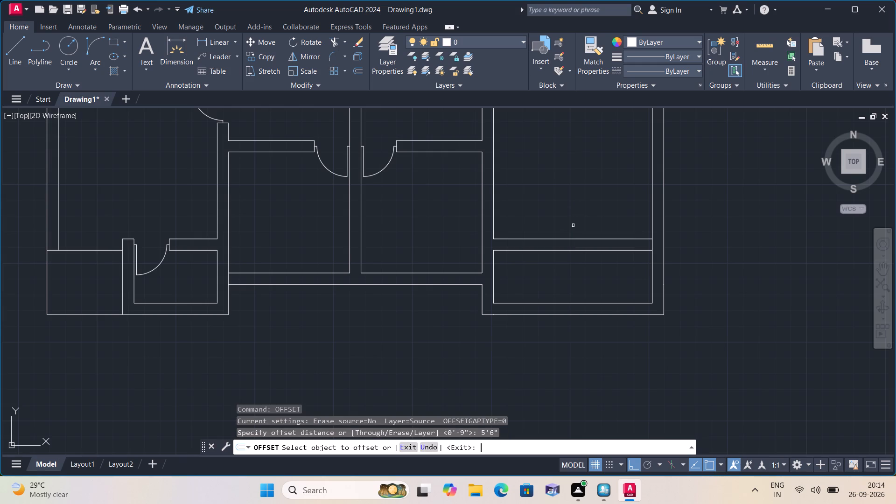
pyautogui.click(495, 266)
pyautogui.click(547, 268)
pyautogui.press('space')
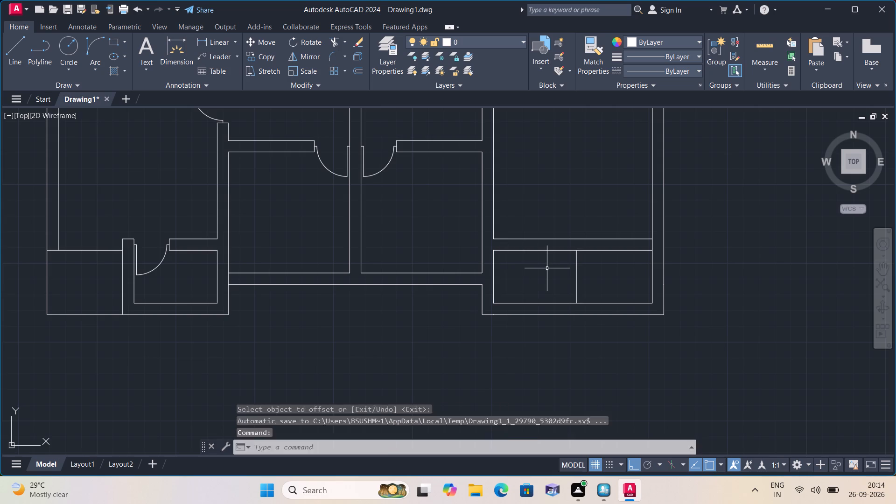
# Offset the new partition line 9" east for the partition's other face.
pyautogui.press('space')
pyautogui.press('9')
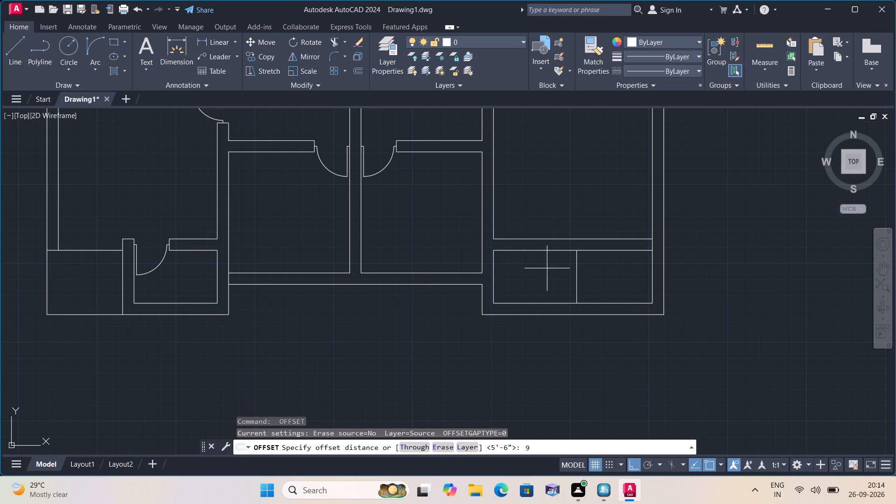
pyautogui.hotkey('shift', '"')
pyautogui.press('space')
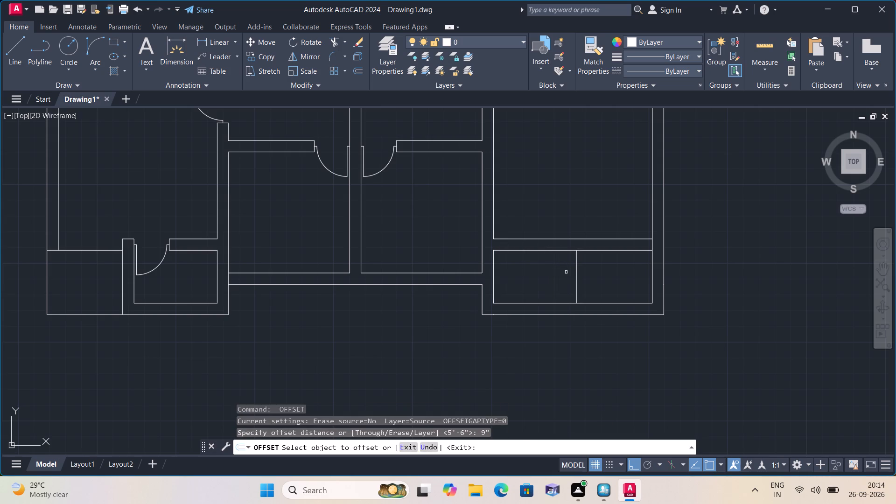
pyautogui.click(578, 272)
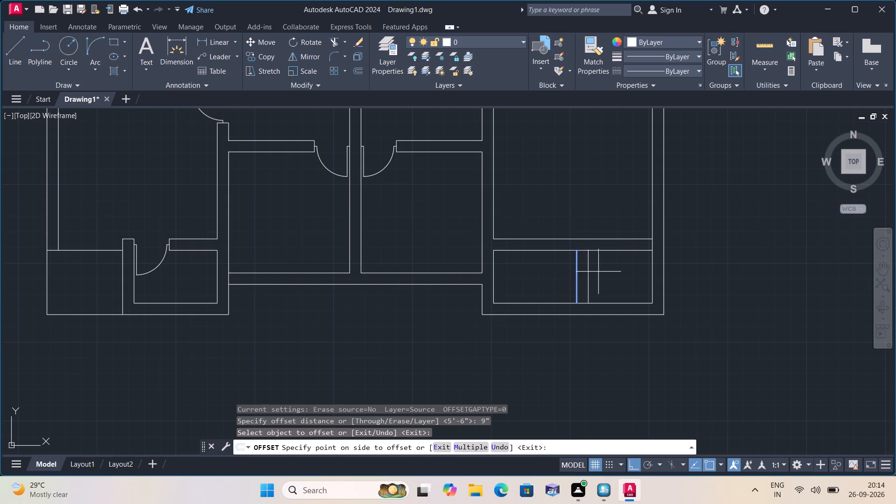
pyautogui.click(604, 269)
pyautogui.press('space')
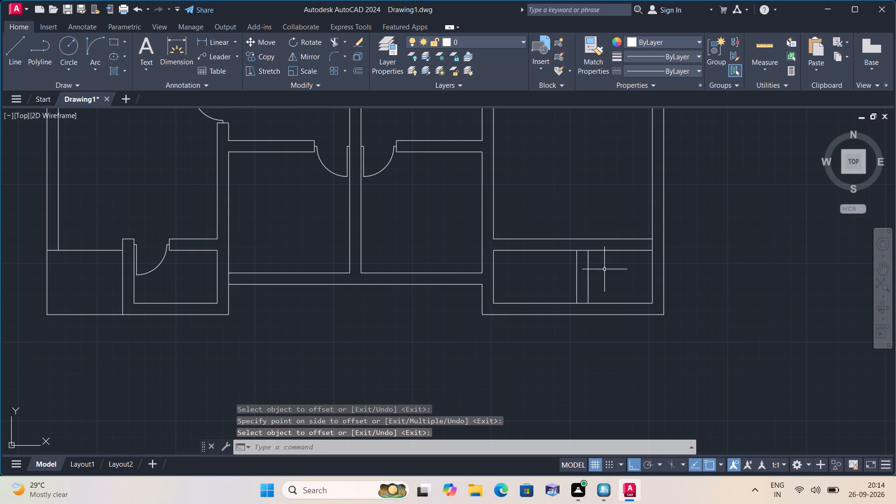
# Extend the small room's top line east to the outer wall line and the partition's east face down to the lowest line.
pyautogui.write('exte')
pyautogui.press('space')
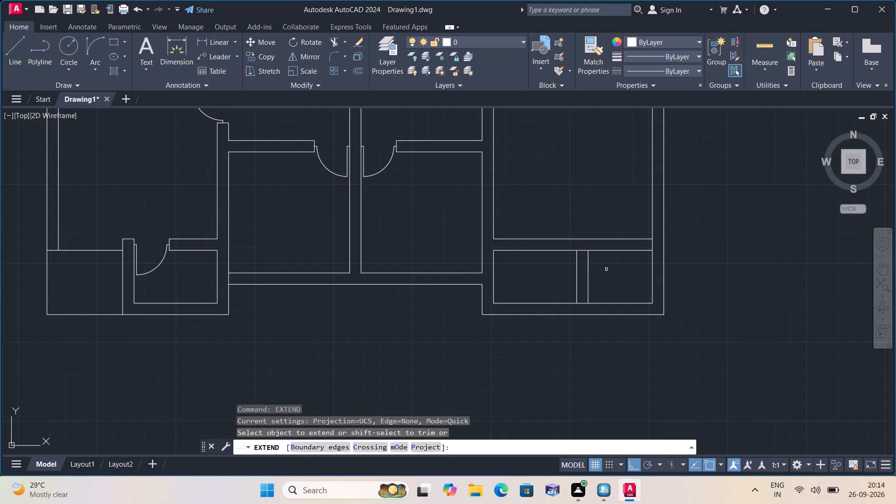
pyautogui.click(646, 251)
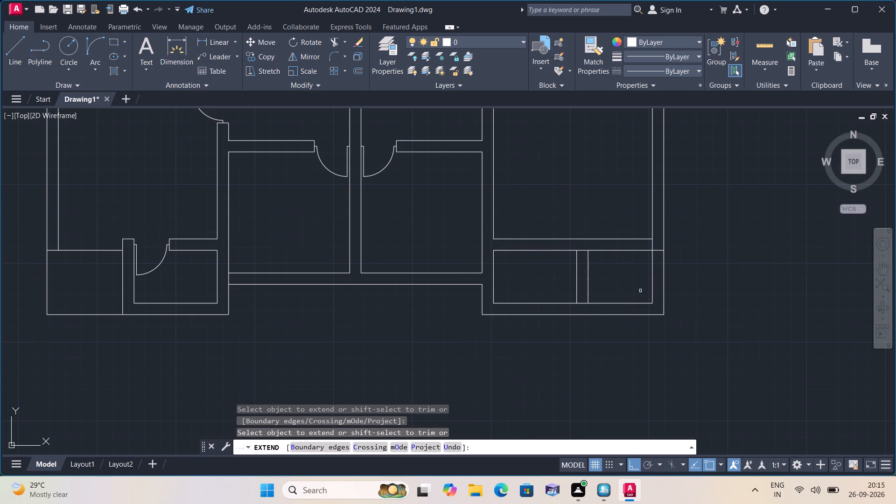
pyautogui.click(587, 287)
pyautogui.press('Escape')
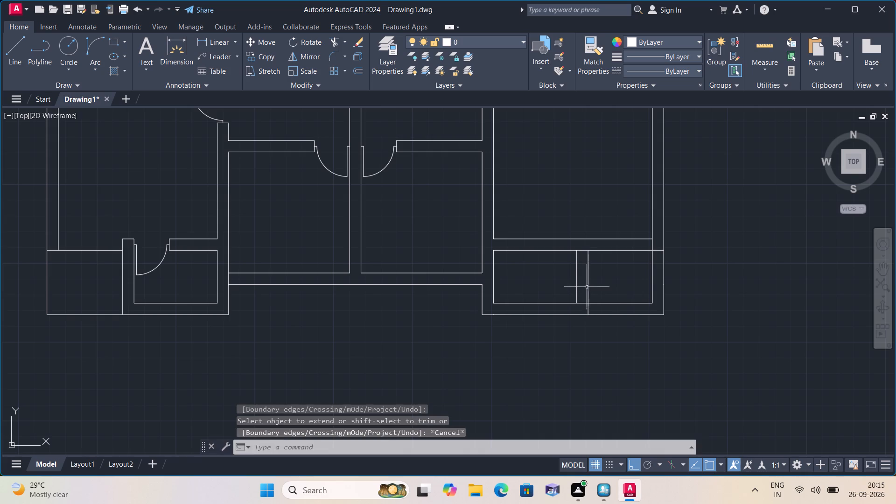
# Trim away the cross wall's upper line, the inner east and bottom lines beyond the partition, and the stub between the partition faces.
pyautogui.write('trim')
pyautogui.press('space')
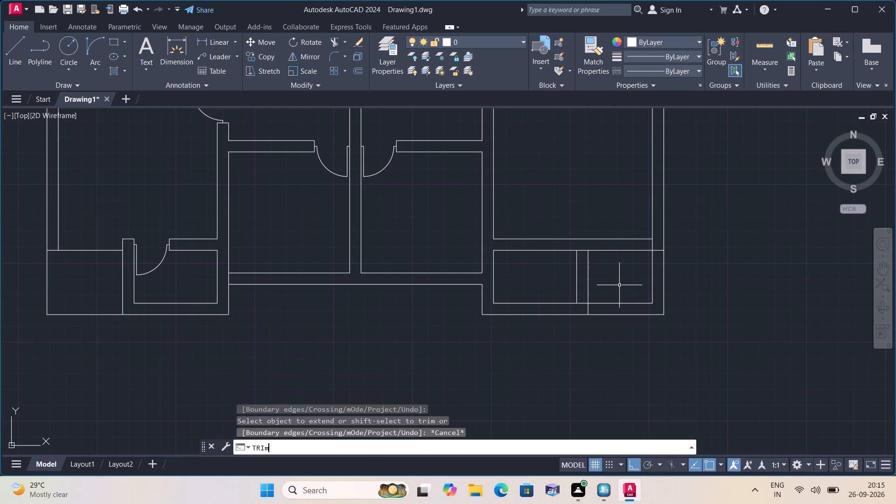
pyautogui.click(597, 240)
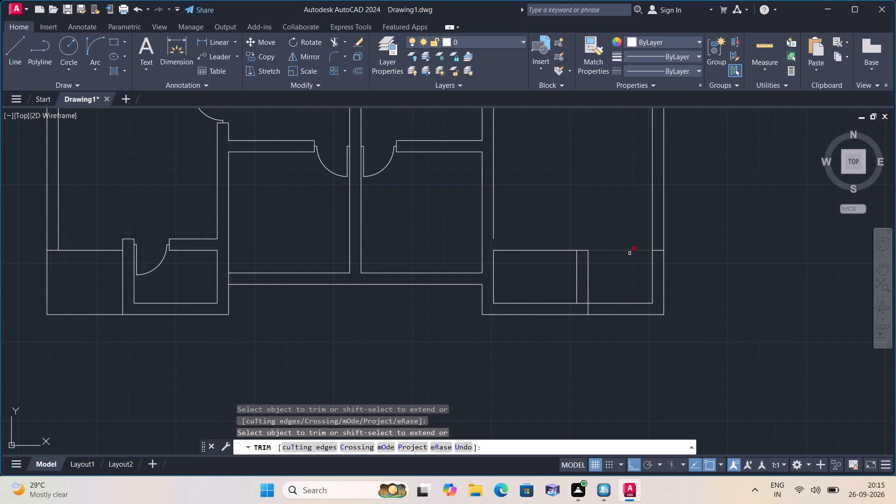
pyautogui.click(652, 261)
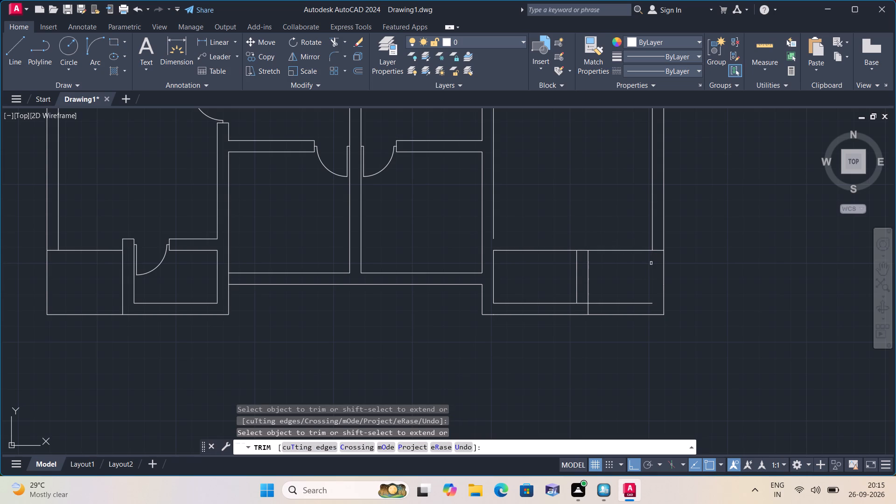
pyautogui.click(610, 302)
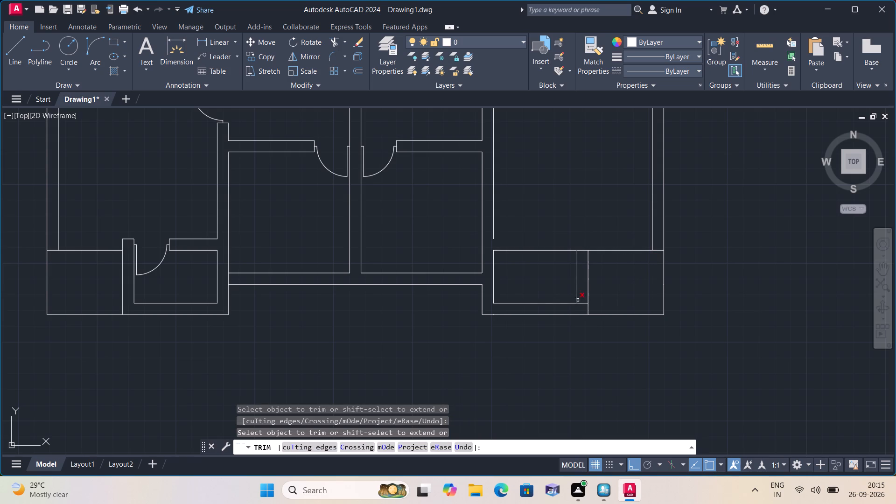
pyautogui.click(581, 305)
pyautogui.click(581, 302)
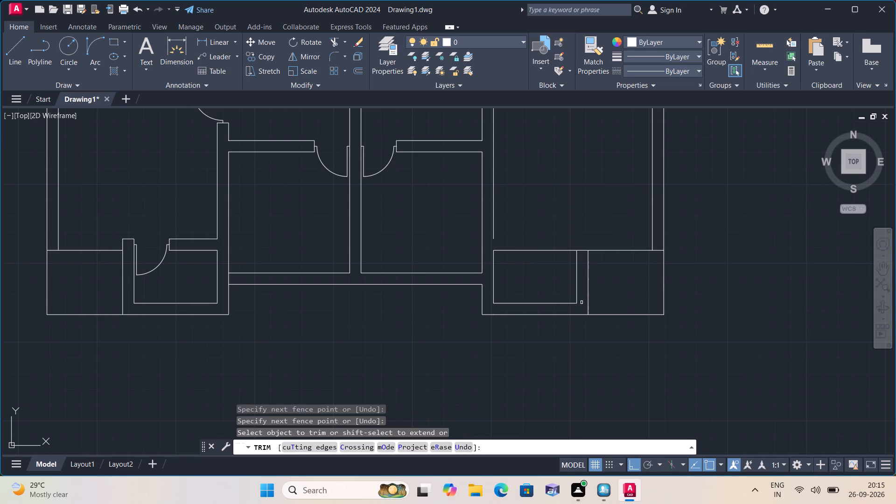
pyautogui.press('Escape')
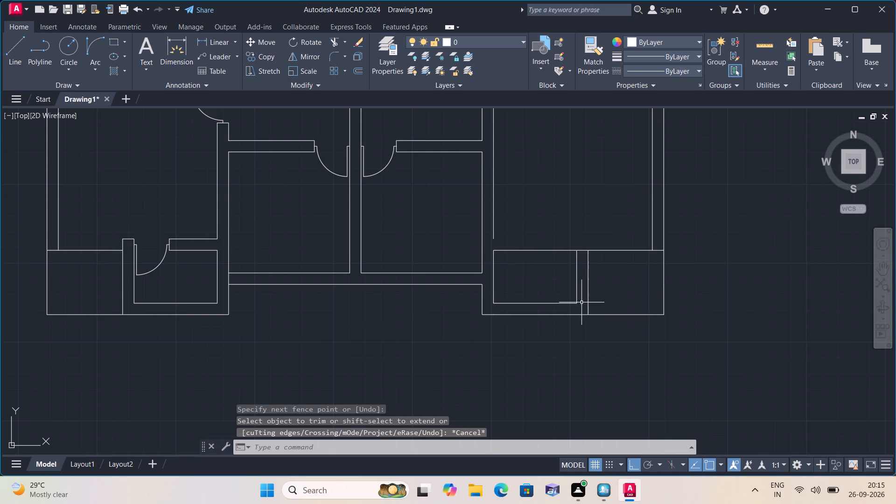
# Extend the large southeast room's west inner line down to the small room's top line.
pyautogui.write('exte')
pyautogui.press('space')
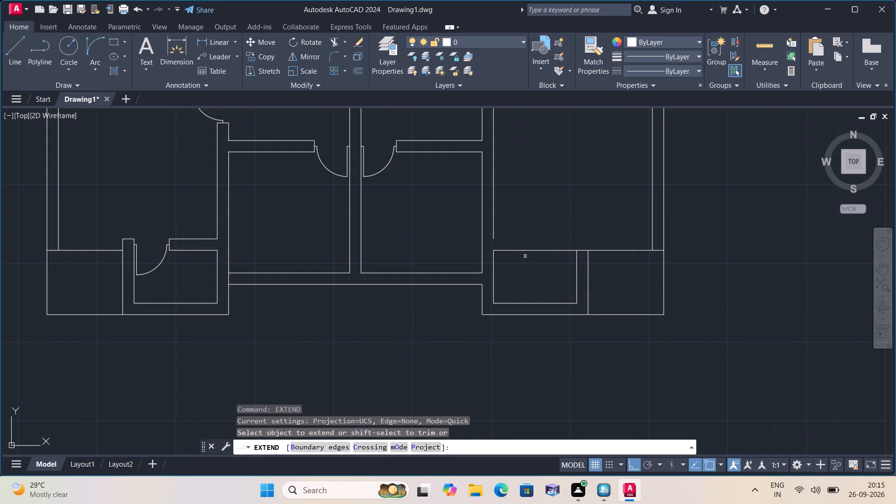
pyautogui.click(495, 235)
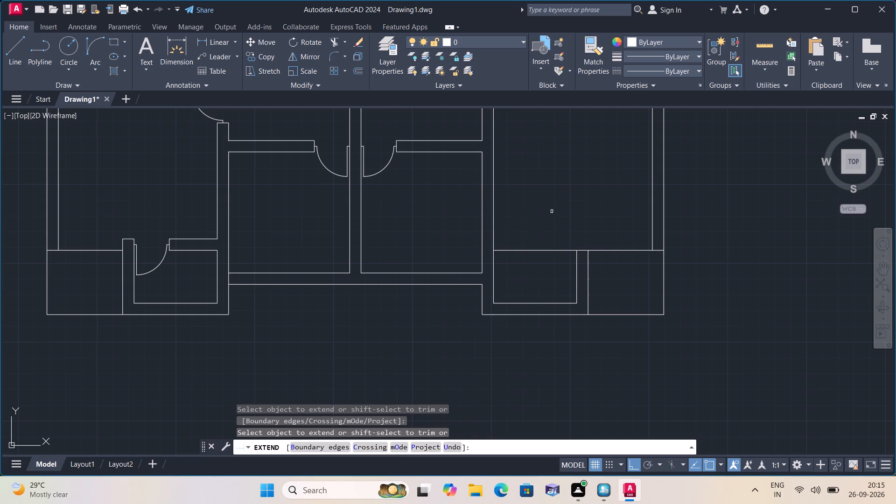
pyautogui.press('Escape')
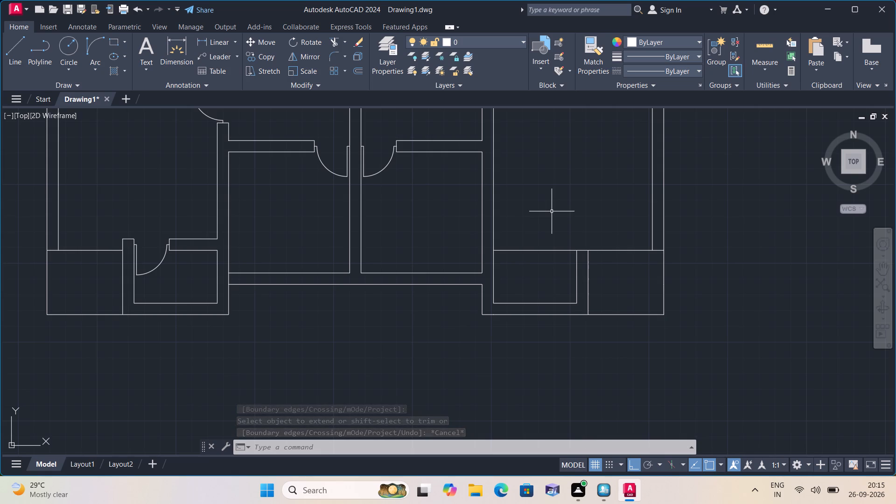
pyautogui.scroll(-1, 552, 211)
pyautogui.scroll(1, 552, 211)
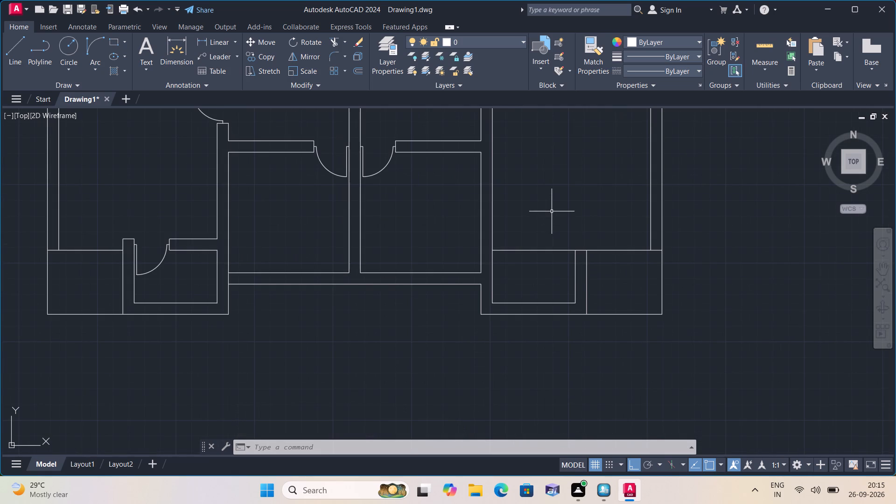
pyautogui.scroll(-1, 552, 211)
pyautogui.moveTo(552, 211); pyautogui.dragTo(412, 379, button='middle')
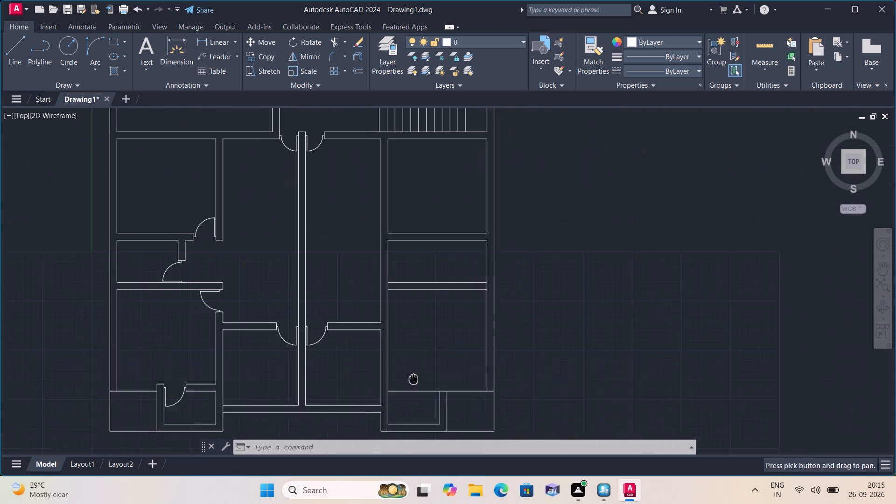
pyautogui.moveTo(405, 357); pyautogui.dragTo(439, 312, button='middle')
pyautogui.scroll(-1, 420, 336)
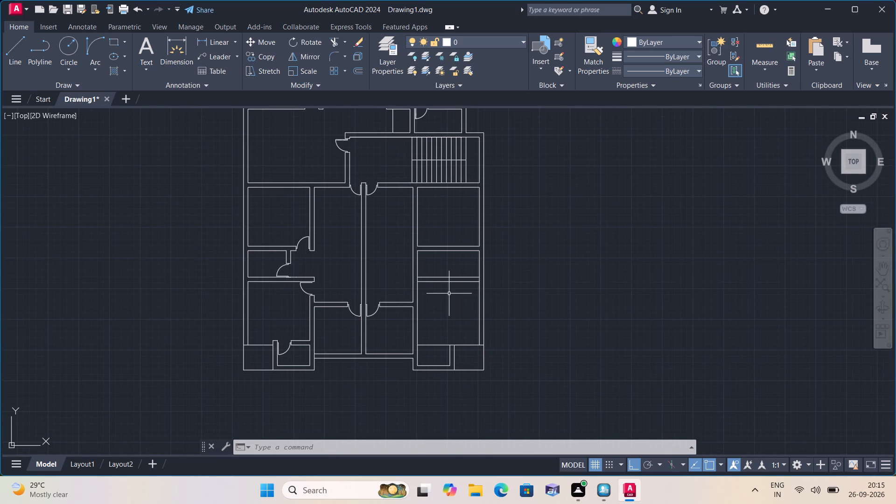
# Draw two short lines continuing the southeast cross wall's upper and lower faces west to the corridor wall's west face.
pyautogui.scroll(1, 449, 293)
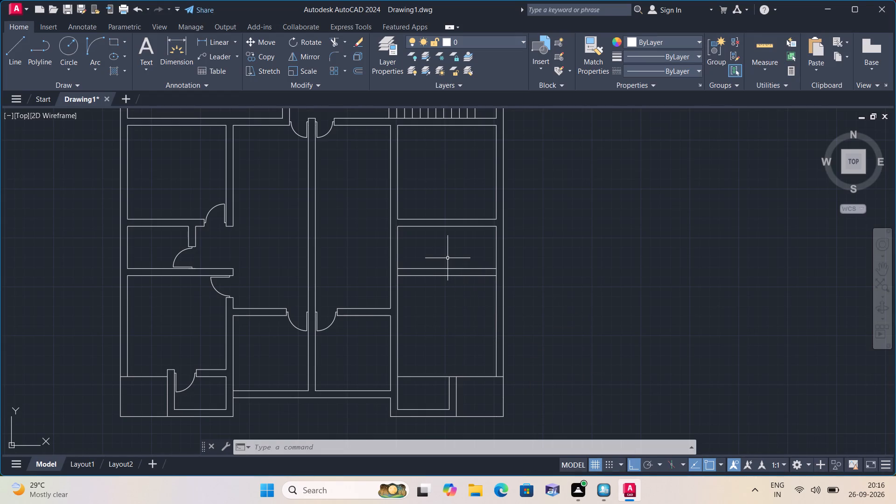
pyautogui.scroll(1, 448, 258)
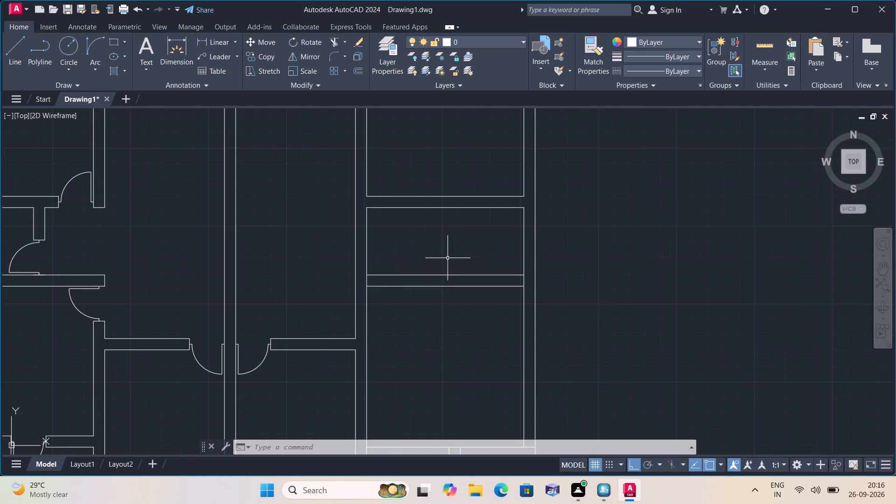
pyautogui.scroll(-1, 448, 258)
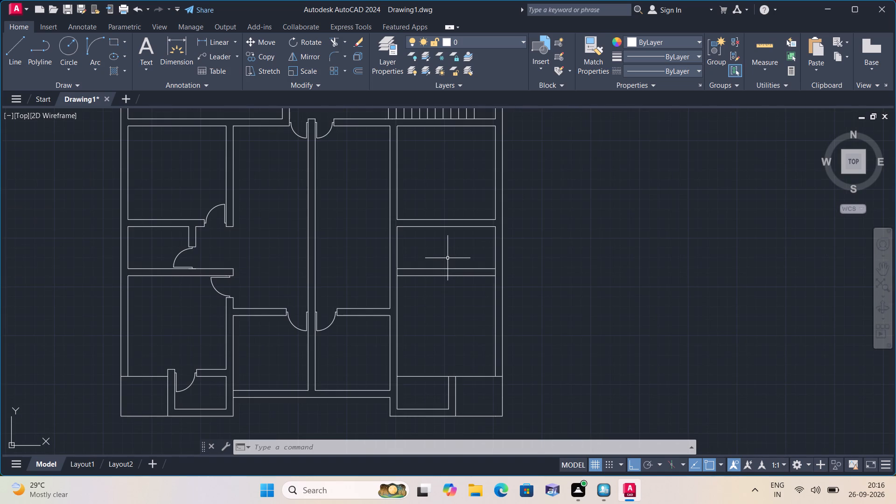
pyautogui.write('l')
pyautogui.press('space')
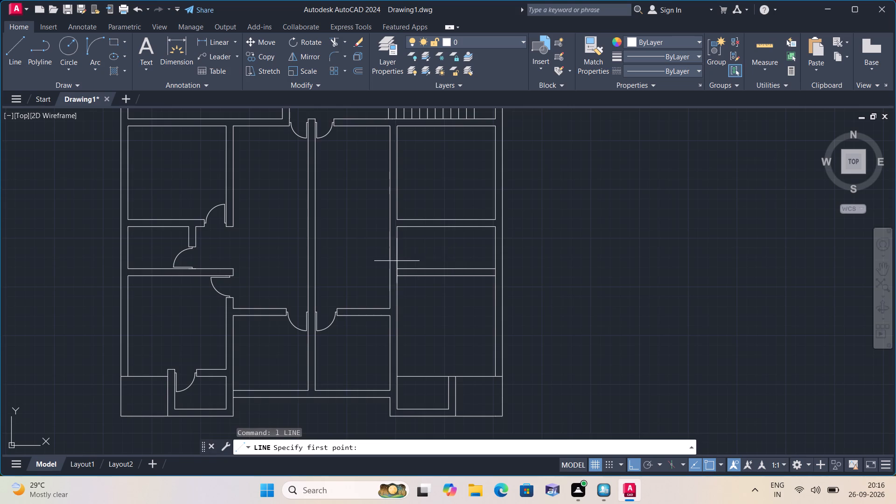
pyautogui.scroll(1, 392, 262)
pyautogui.click(400, 271)
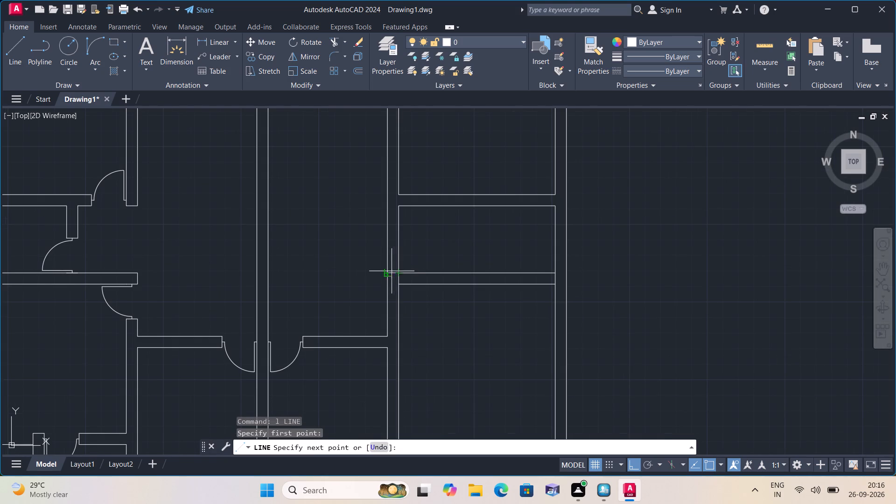
pyautogui.click(386, 273)
pyautogui.press('space')
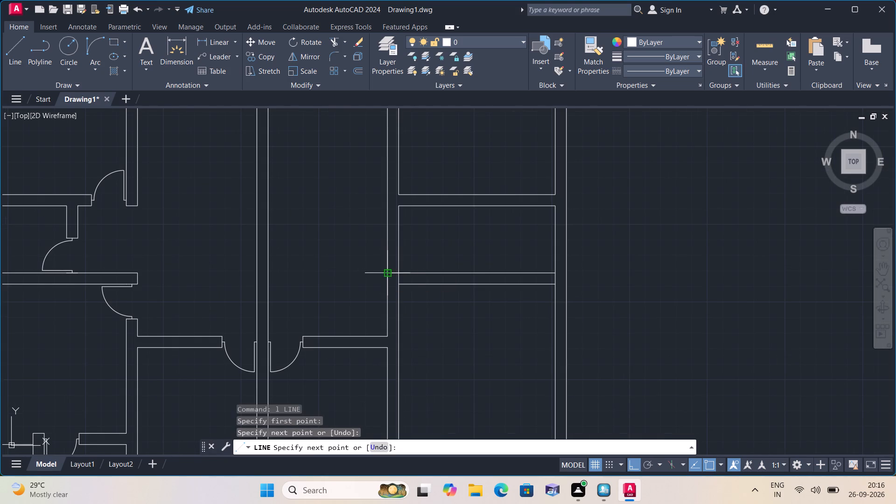
pyautogui.press('space')
pyautogui.click(399, 284)
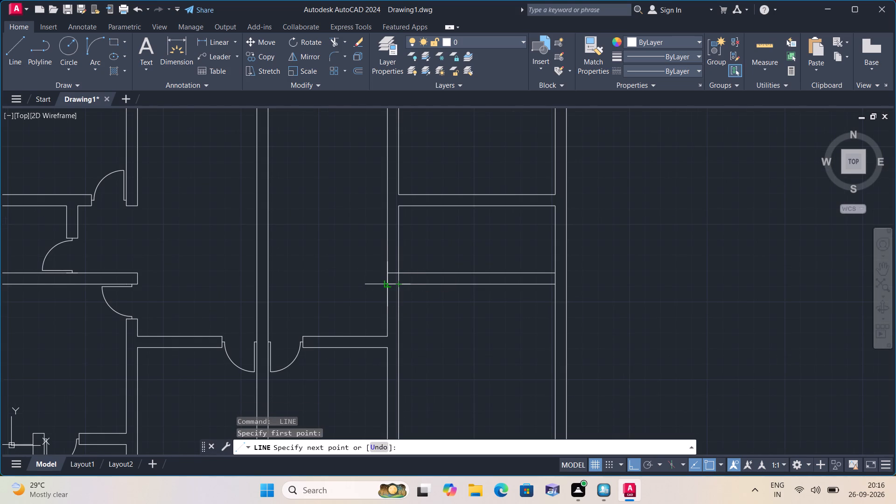
pyautogui.click(388, 283)
pyautogui.press('space')
# Draw a line down from the midpoint of the lower short line in consecutive segments of 2", 2' and 2".
pyautogui.press('space')
pyautogui.scroll(1, 394, 286)
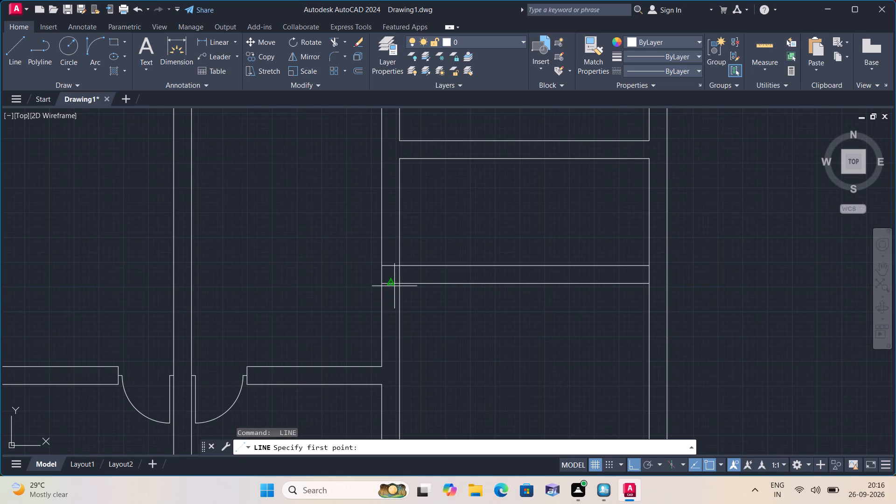
pyautogui.scroll(-1, 394, 285)
pyautogui.click(394, 285)
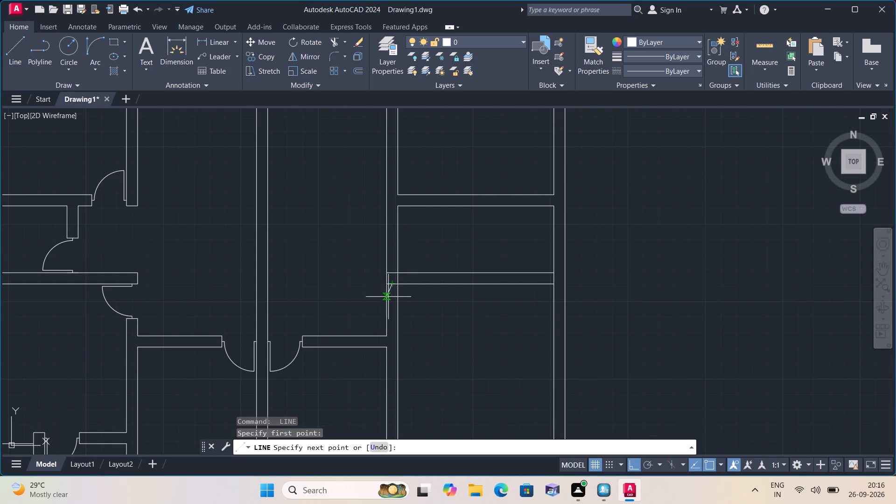
pyautogui.scroll(1, 387, 300)
pyautogui.press('2')
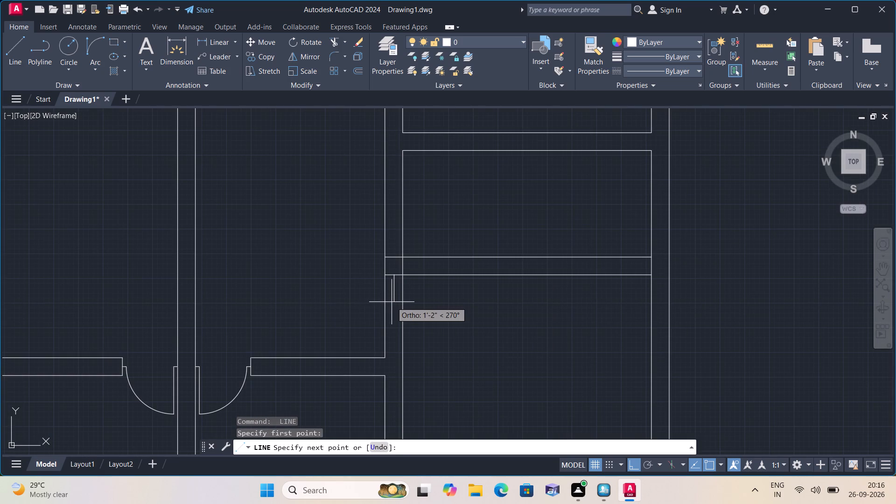
pyautogui.hotkey('shift', '"')
pyautogui.press('space')
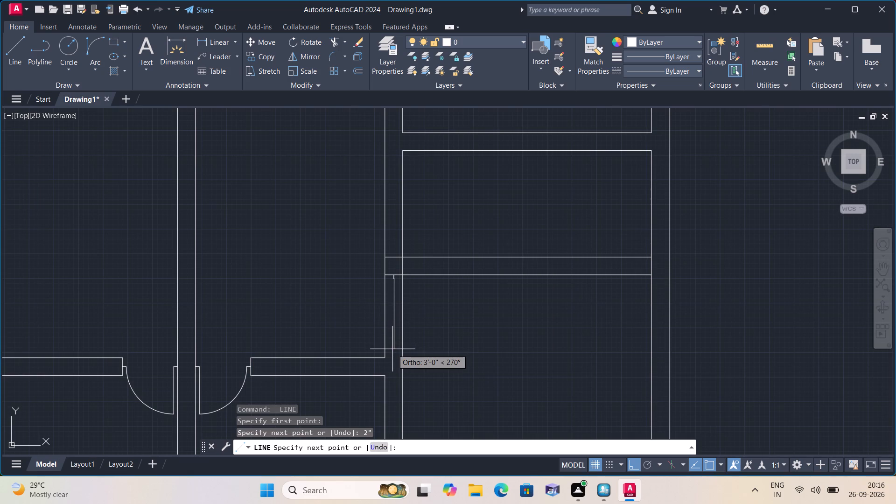
pyautogui.write("2'")
pyautogui.press('space')
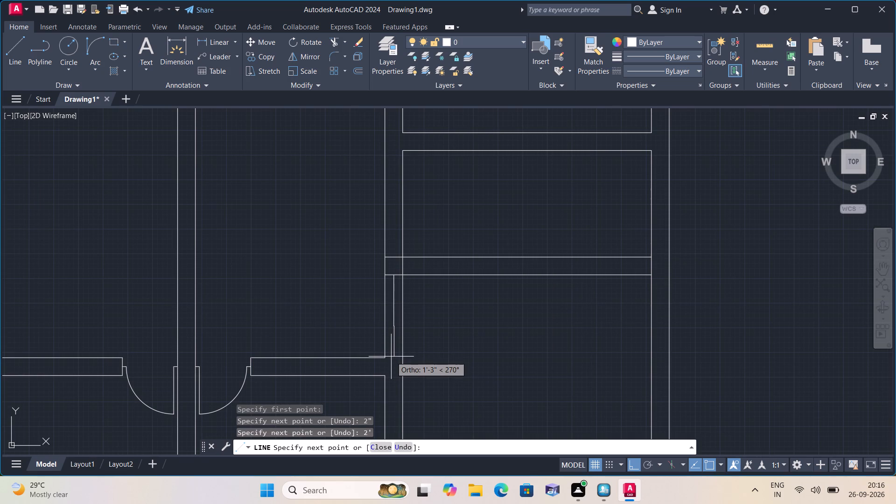
pyautogui.press('2')
pyautogui.hotkey('shift', '"')
pyautogui.press('space')
# Draw the lower door jamb across the corridor wall, from the segmented line's bottom end to both wall faces.
pyautogui.click(401, 329)
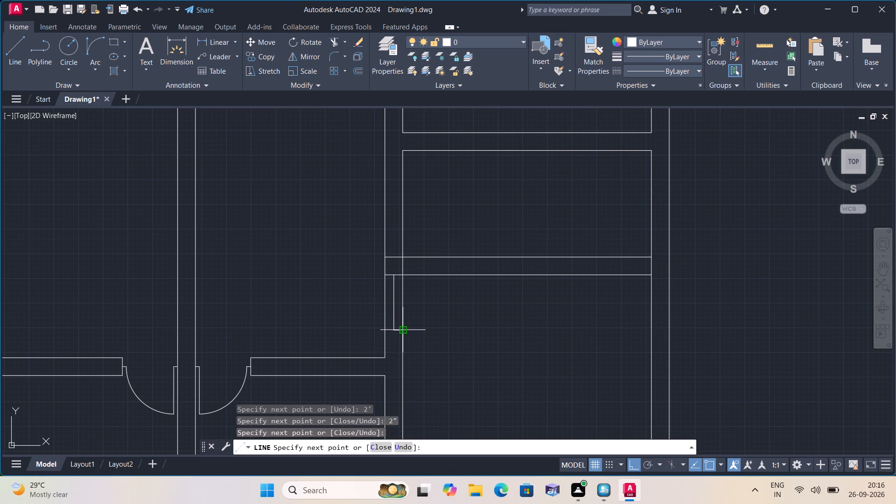
pyautogui.press('space')
pyautogui.scroll(1, 398, 331)
pyautogui.press('space')
pyautogui.scroll(2, 388, 334)
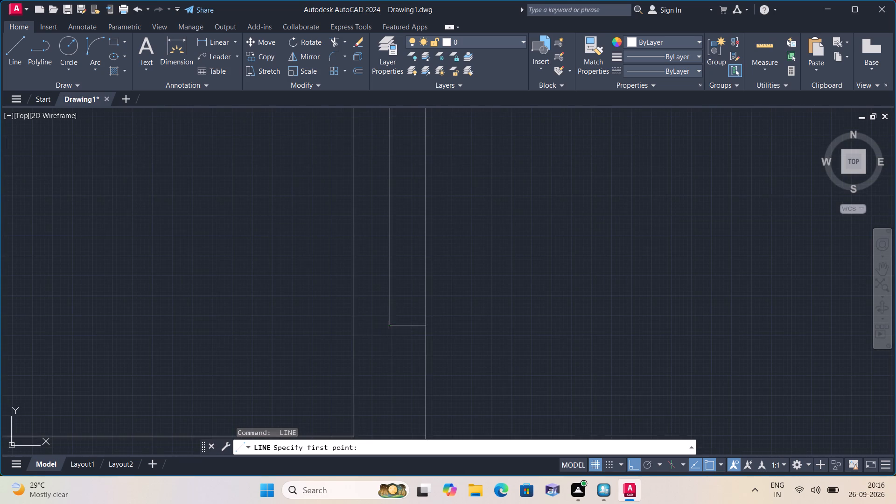
pyautogui.click(390, 324)
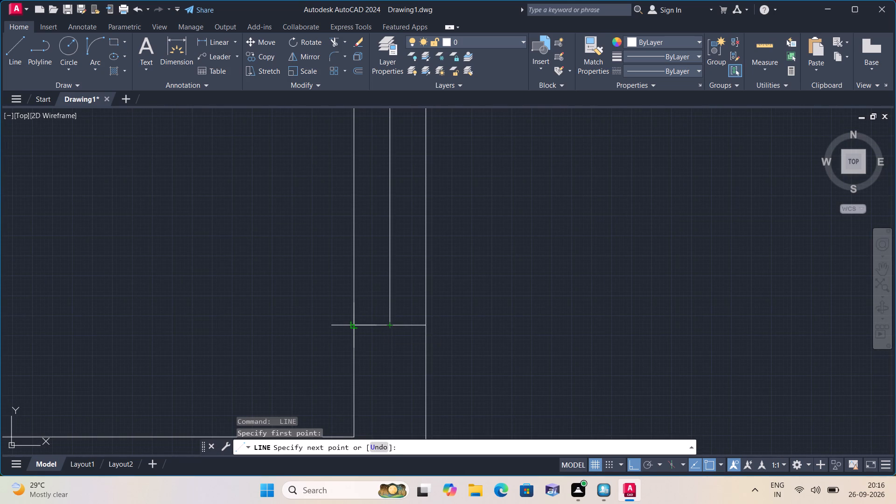
pyautogui.click(354, 324)
pyautogui.press('space')
# Delete the 2' middle segment of the vertical line, keeping the two 2" stubs.
pyautogui.scroll(-2, 354, 324)
pyautogui.click(369, 293)
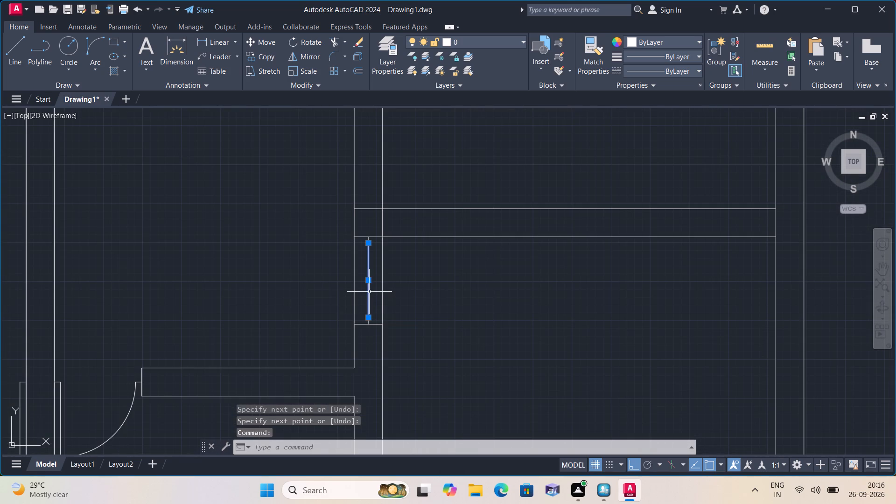
pyautogui.scroll(1, 381, 252)
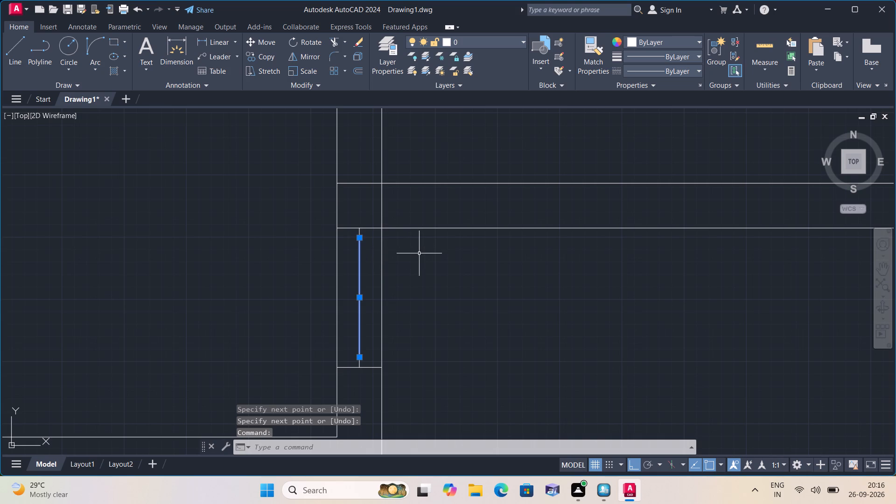
pyautogui.press('Delete')
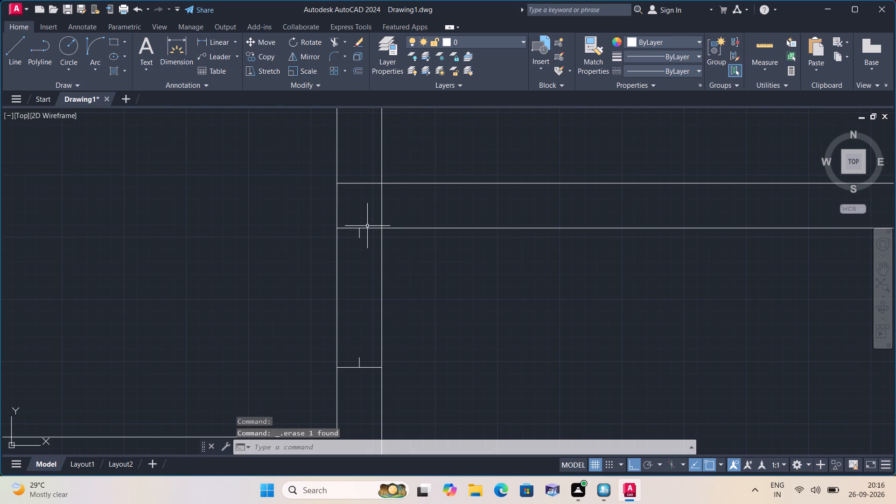
pyautogui.click(367, 227)
pyautogui.press('Escape')
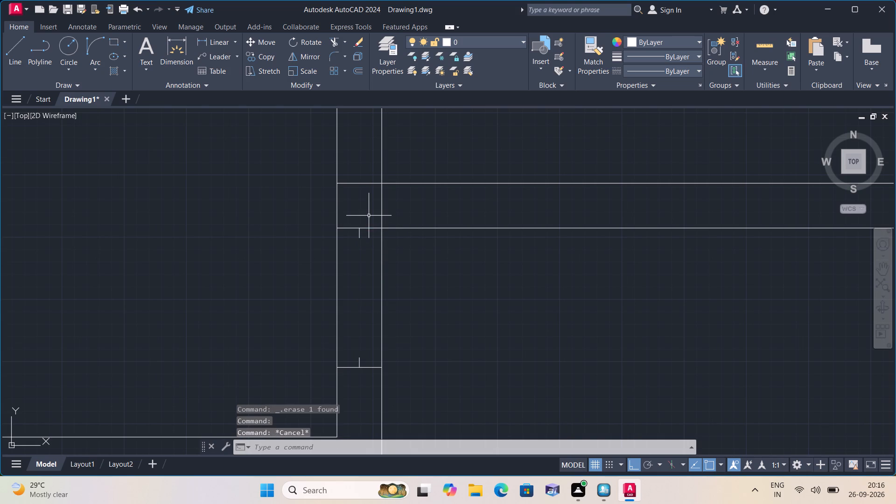
# Draw a 2' door leaf line east from the lower end of the upper 2" stub.
pyautogui.write('l')
pyautogui.press('space')
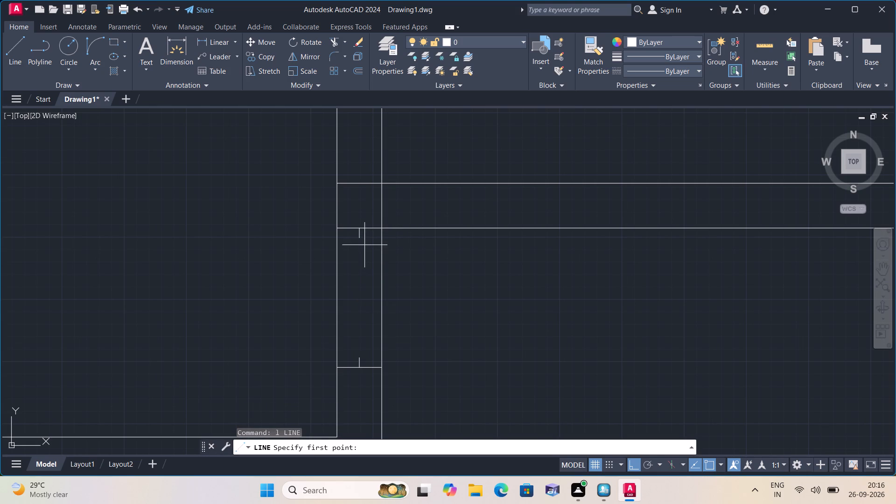
pyautogui.click(361, 236)
pyautogui.write("2'")
pyautogui.press('space')
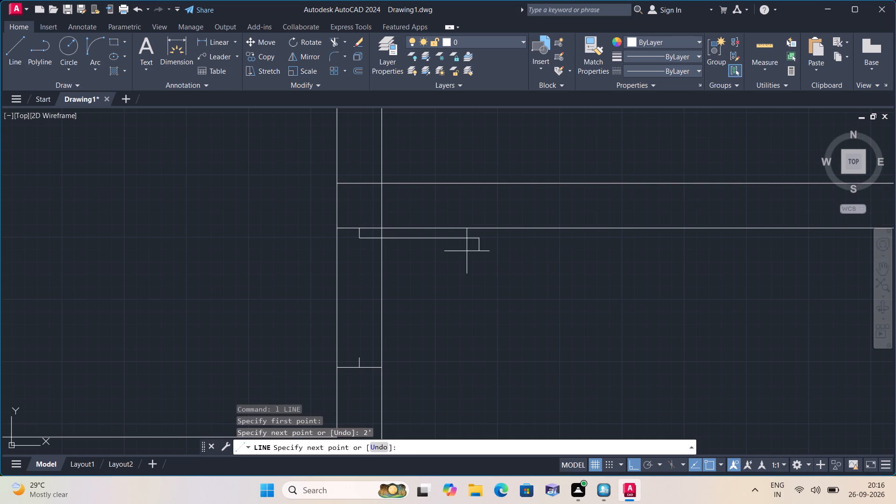
pyautogui.press('Escape')
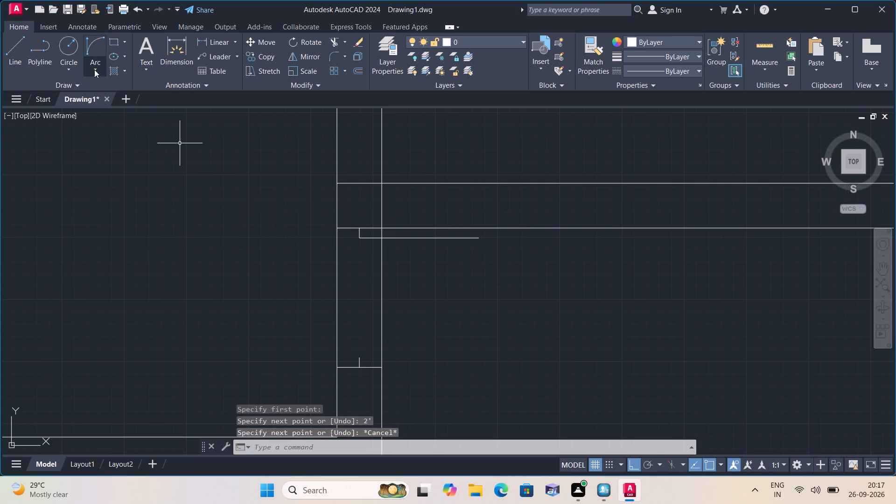
# Draw a Start, End, Direction arc from the door leaf's east end to the top of the lower 2" stub.
pyautogui.click(94, 70)
pyautogui.click(127, 210)
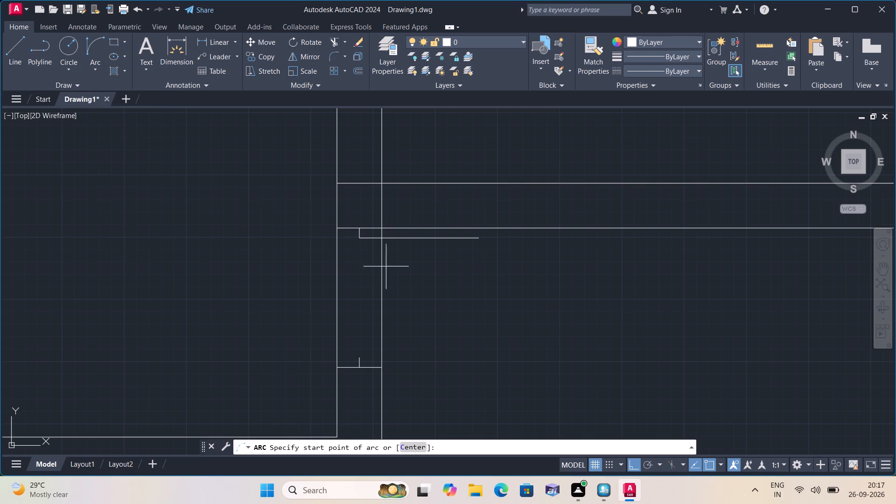
pyautogui.click(479, 238)
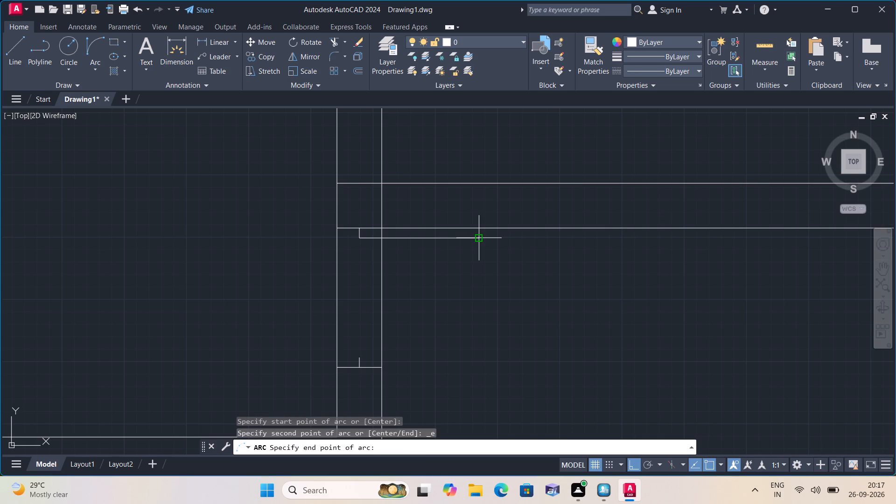
pyautogui.click(358, 358)
pyautogui.click(463, 367)
pyautogui.write('ter')
pyautogui.press('Escape')
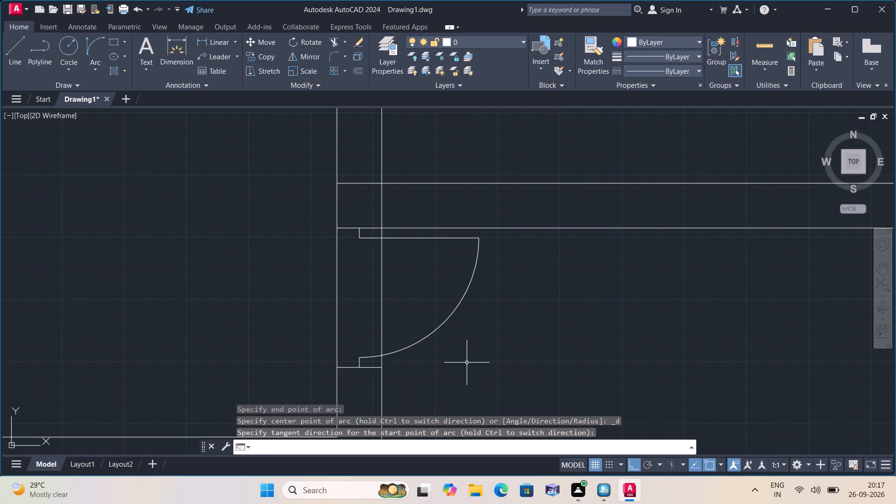
# Trim both corridor wall faces out of the new door opening, including the short pieces beside the two door stubs.
pyautogui.write('trim')
pyautogui.press('space')
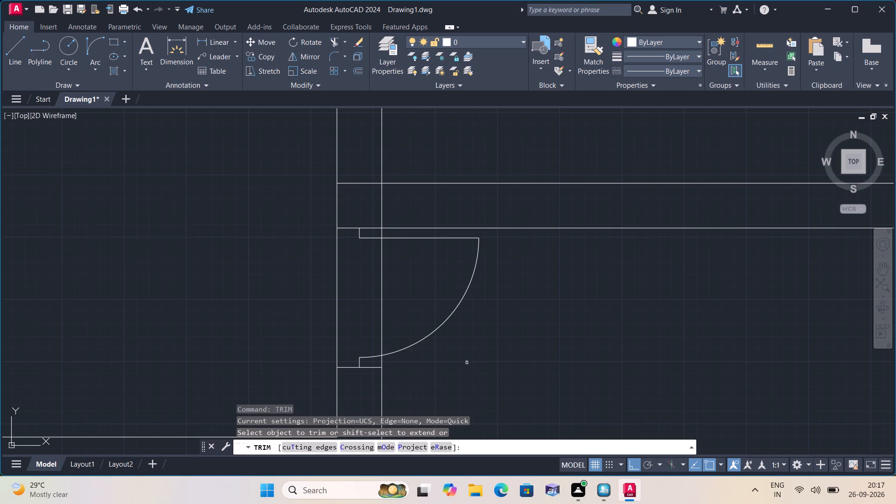
pyautogui.click(411, 314)
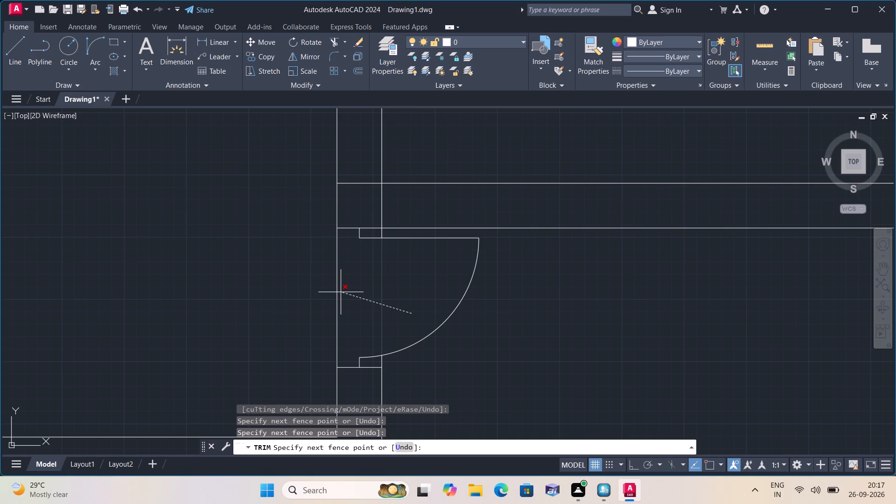
pyautogui.click(340, 292)
pyautogui.click(337, 291)
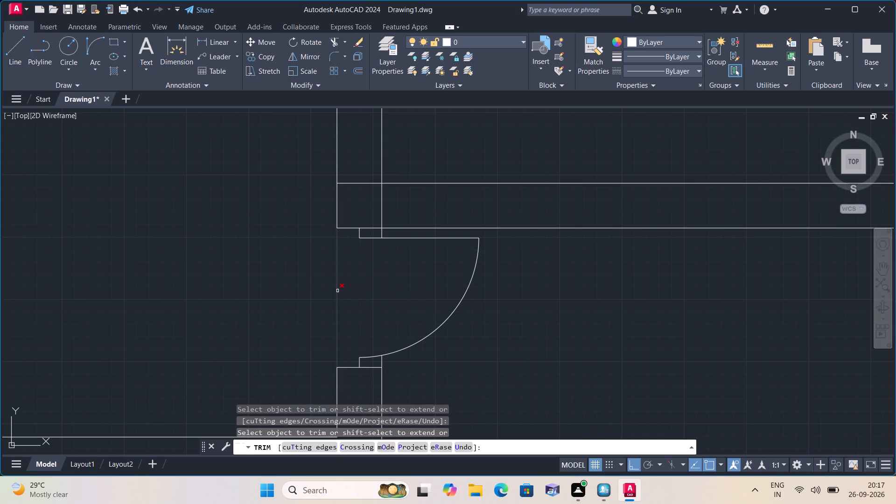
pyautogui.scroll(1, 395, 234)
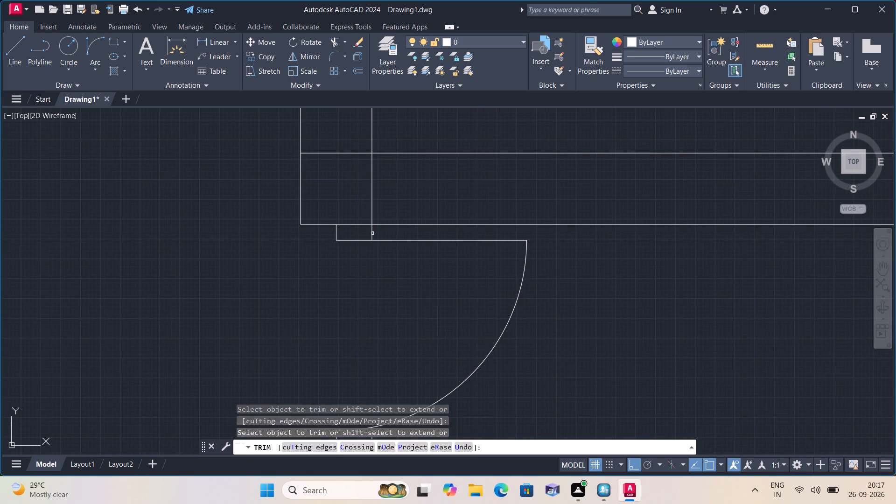
pyautogui.click(369, 233)
pyautogui.click(377, 232)
pyautogui.scroll(-1, 377, 232)
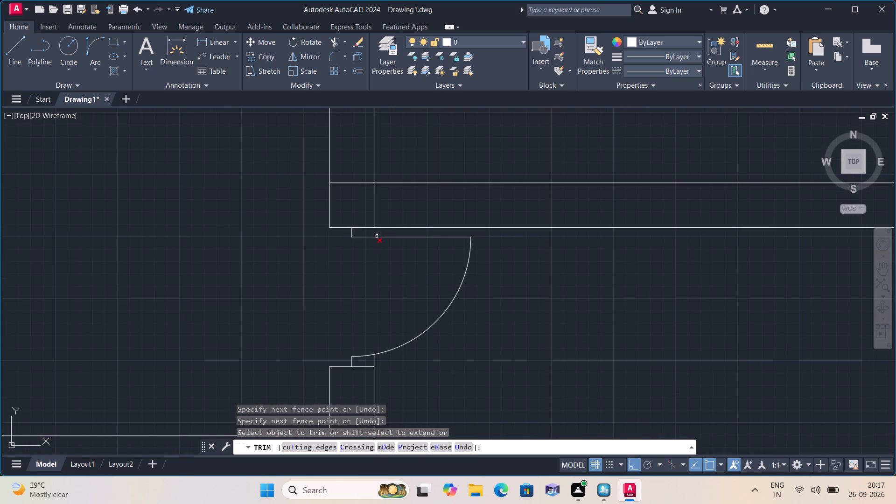
pyautogui.click(372, 358)
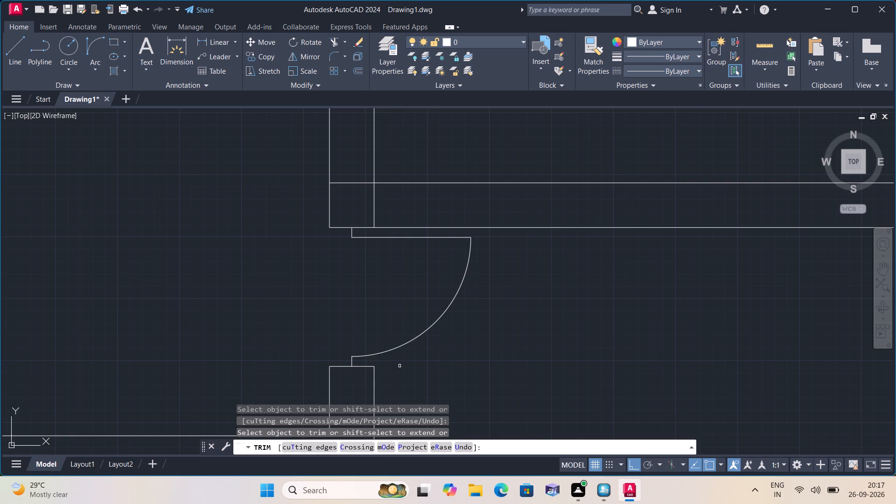
# Trim the wall face line crossing the horizontal wall's thickness at the junction just above the new door.
pyautogui.scroll(-3, 428, 366)
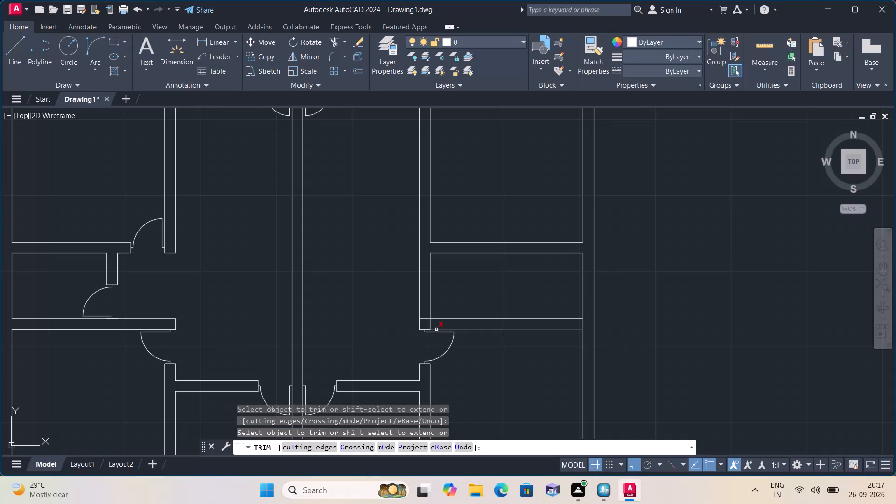
pyautogui.scroll(1, 436, 329)
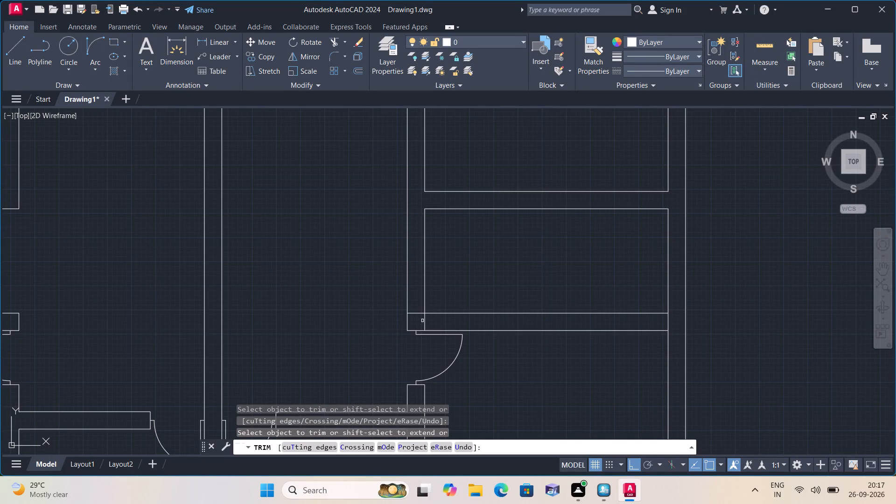
pyautogui.click(424, 322)
pyautogui.scroll(-1, 425, 325)
pyautogui.moveTo(497, 389); pyautogui.dragTo(481, 305, button='middle')
pyautogui.scroll(-1, 481, 333)
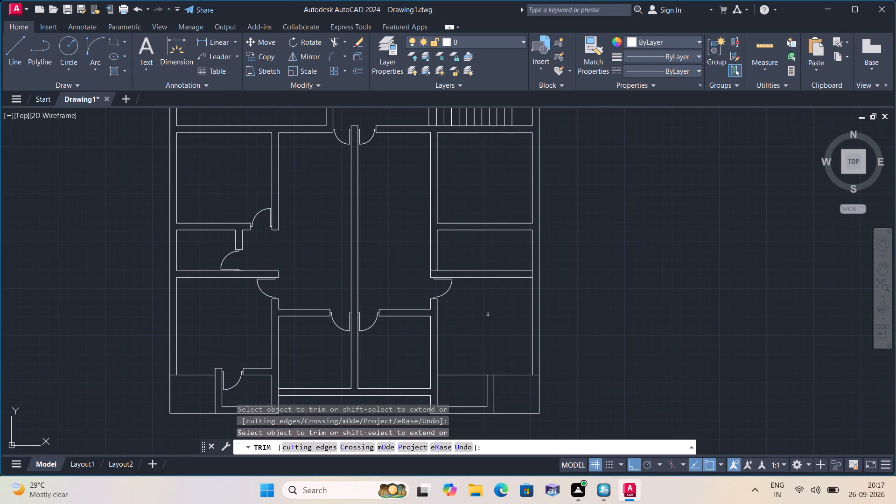
pyautogui.moveTo(490, 337); pyautogui.dragTo(481, 254, button='middle')
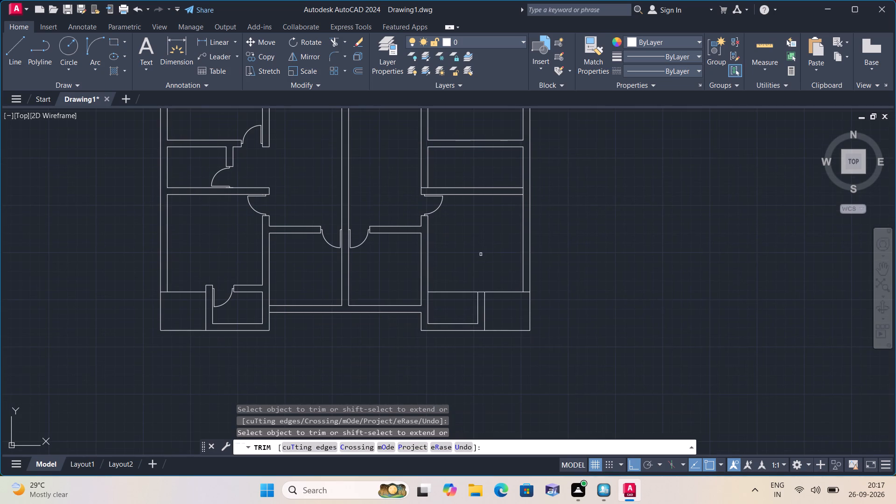
pyautogui.scroll(1, 481, 254)
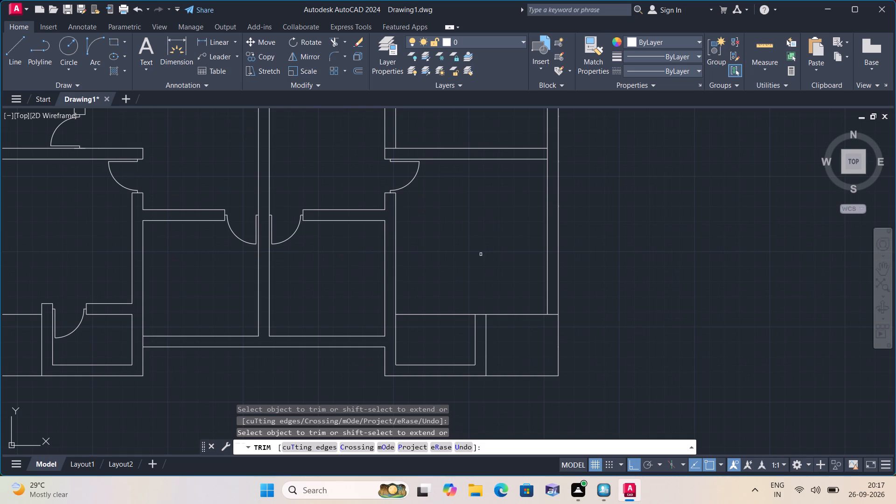
pyautogui.press('Escape')
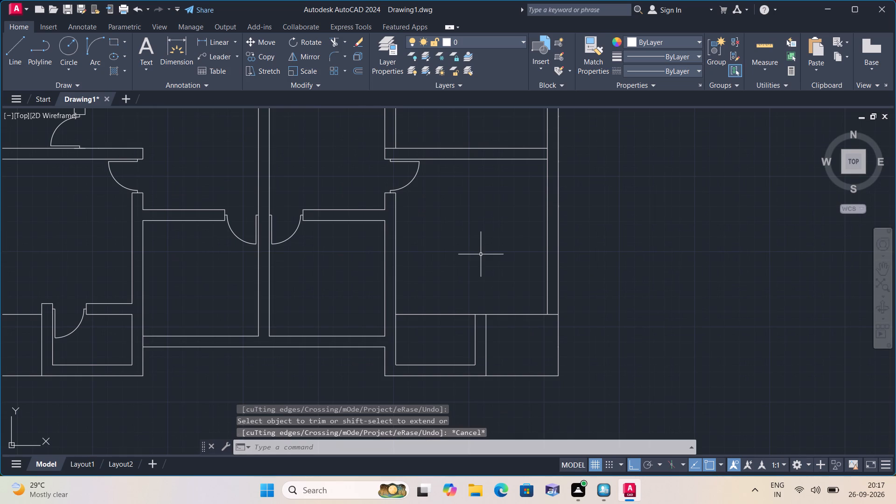
# Offset the top line of the small bottom-right room upward by 9" to form its wall thickness.
pyautogui.write('offset')
pyautogui.press('space')
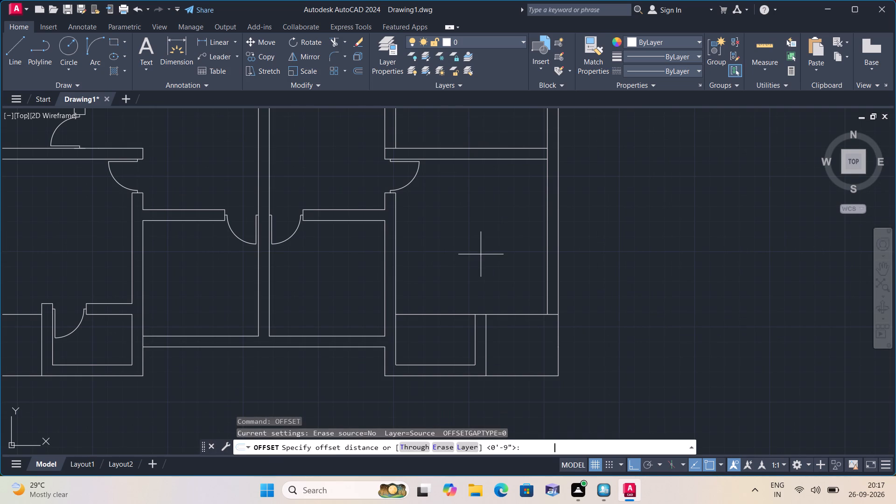
pyautogui.write('9"')
pyautogui.press('space')
pyautogui.click(453, 315)
pyautogui.click(456, 274)
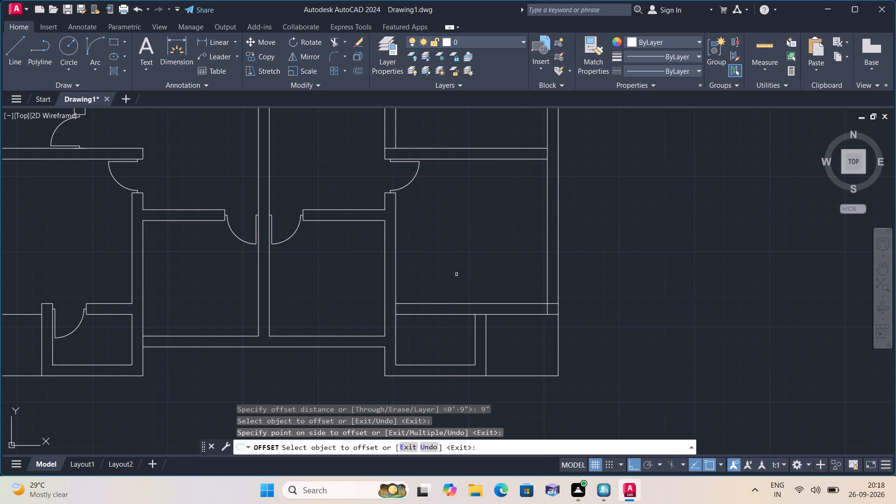
pyautogui.press('space')
# Extend both vertical lines of the small room's east wall up to the new offset line.
pyautogui.write('exte')
pyautogui.press('space')
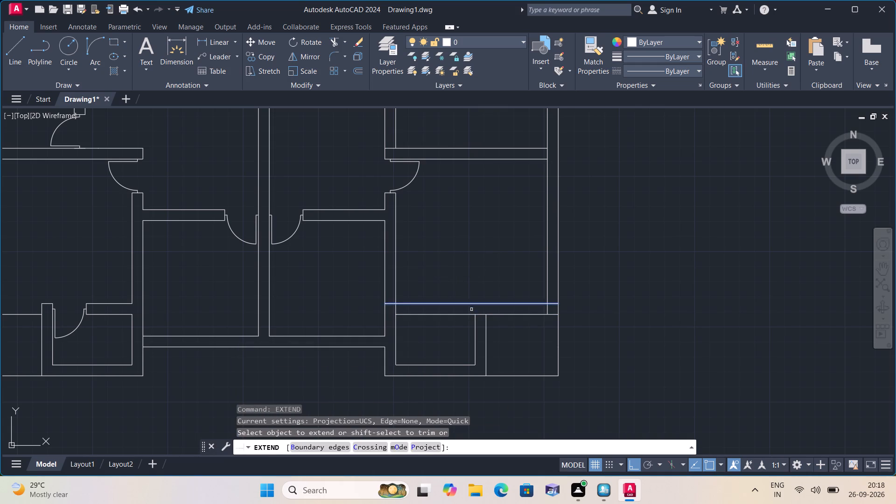
pyautogui.click(469, 322)
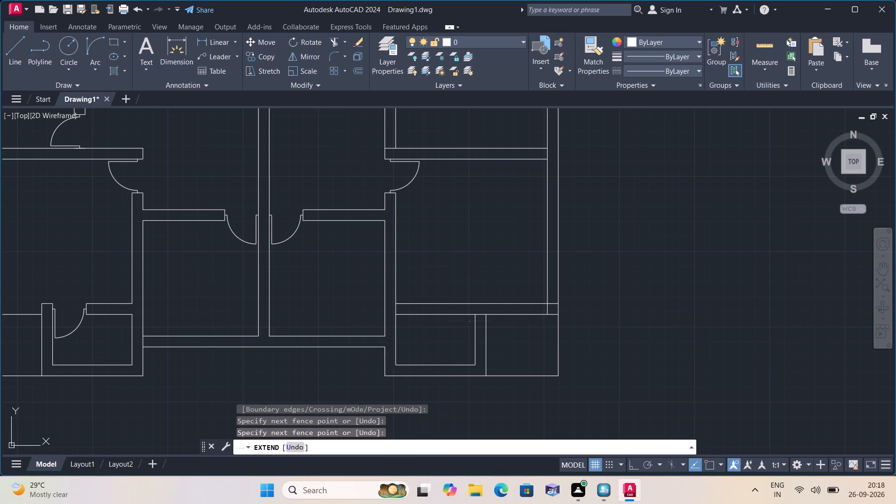
pyautogui.click(502, 326)
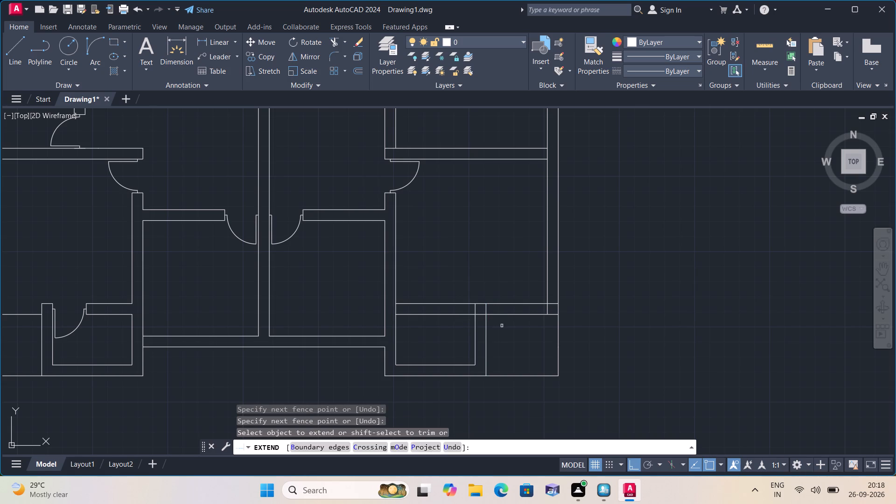
pyautogui.press('Escape')
# Trim the line inside the small room's upper-east wall junction and the offset line's excess from there to the outer wall's outside face.
pyautogui.write('tr')
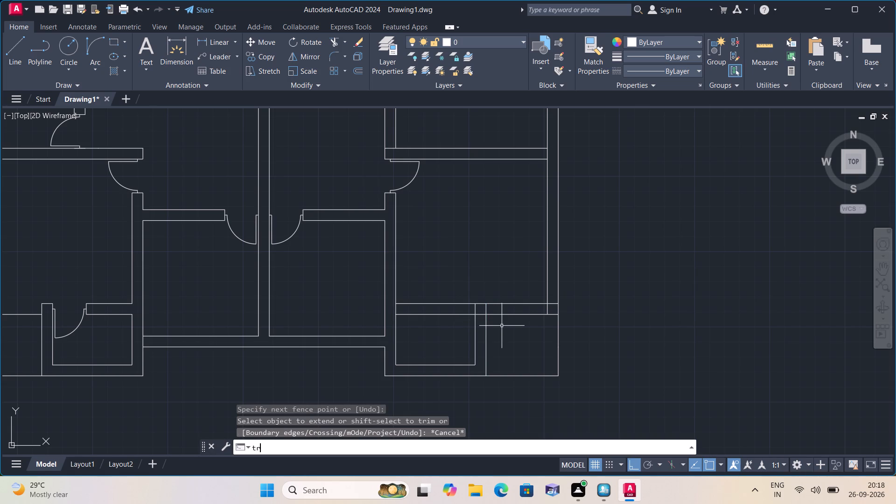
pyautogui.press('i')
pyautogui.press('space')
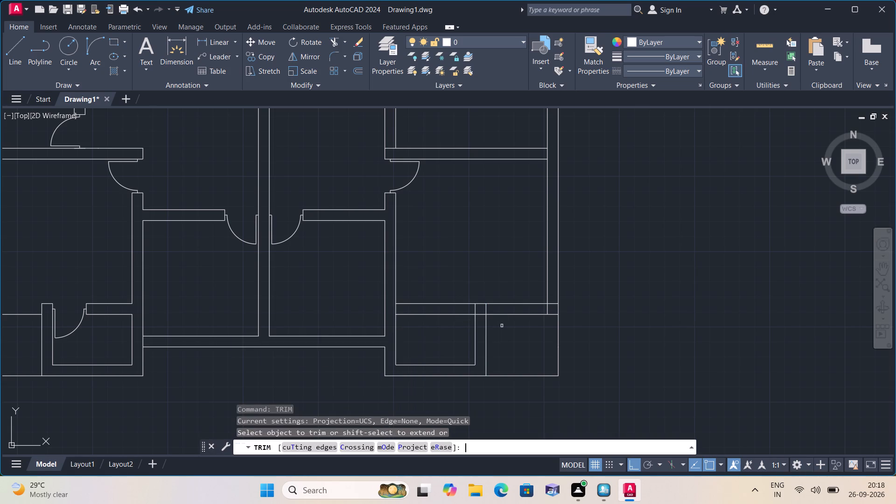
pyautogui.click(480, 314)
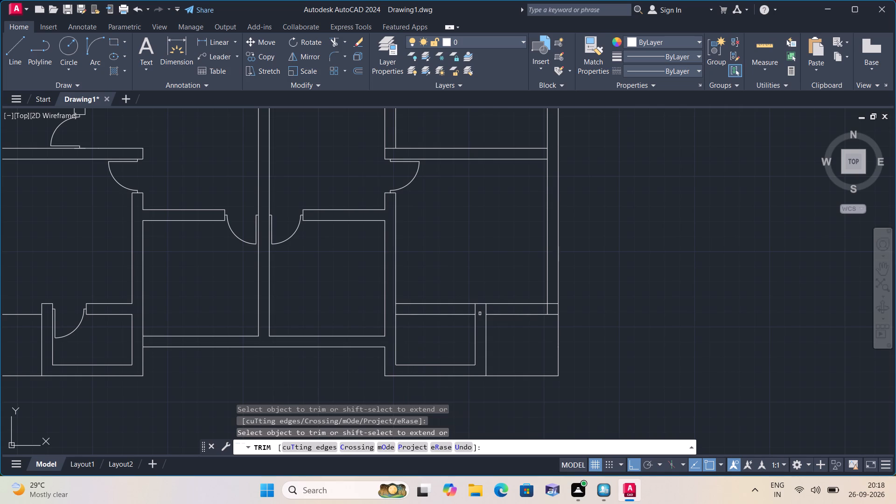
pyautogui.scroll(-1, 502, 302)
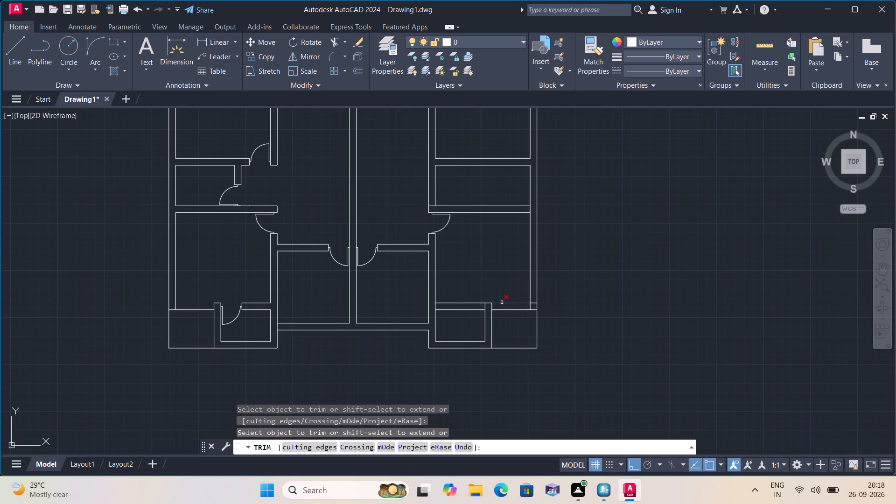
pyautogui.scroll(1, 502, 302)
pyautogui.click(502, 304)
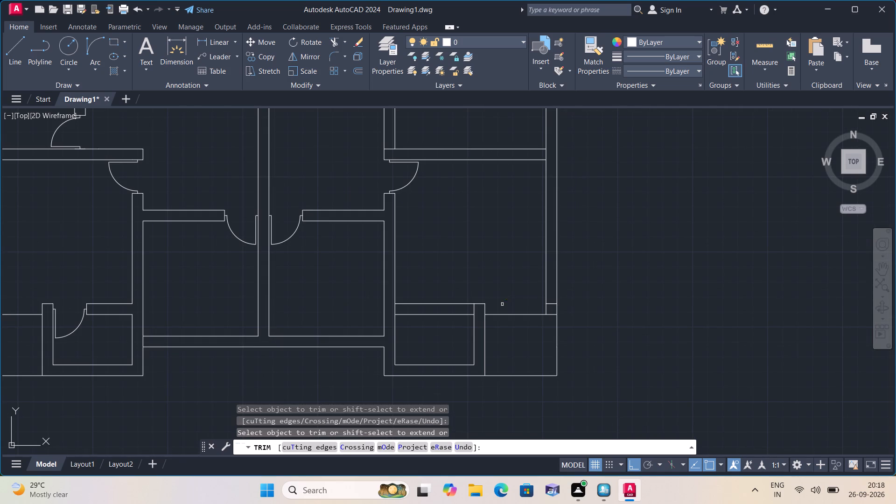
pyautogui.click(549, 305)
pyautogui.scroll(-2, 550, 303)
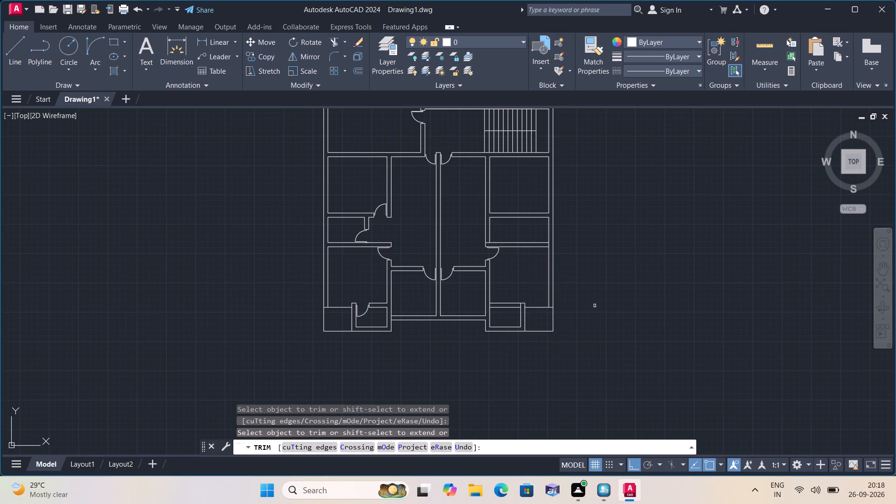
pyautogui.press('Escape')
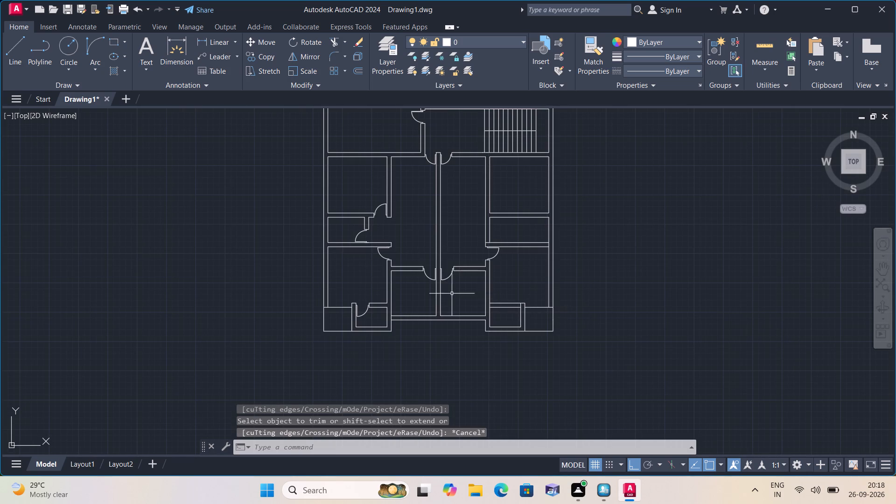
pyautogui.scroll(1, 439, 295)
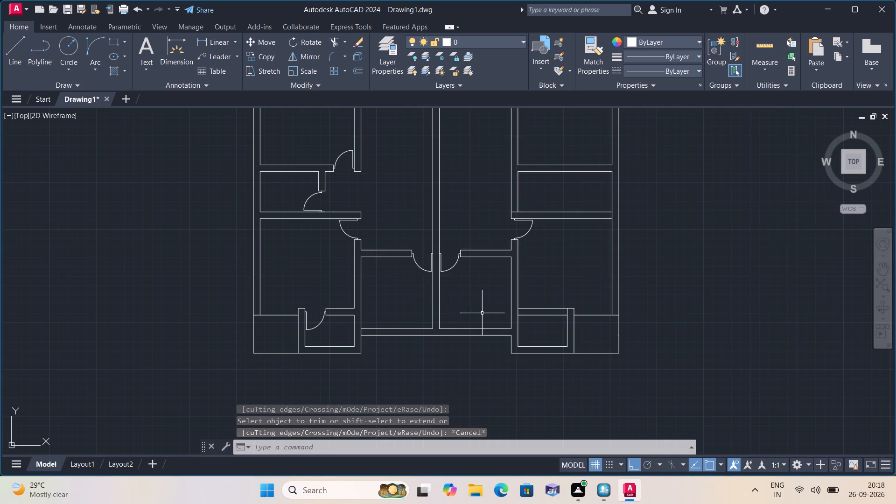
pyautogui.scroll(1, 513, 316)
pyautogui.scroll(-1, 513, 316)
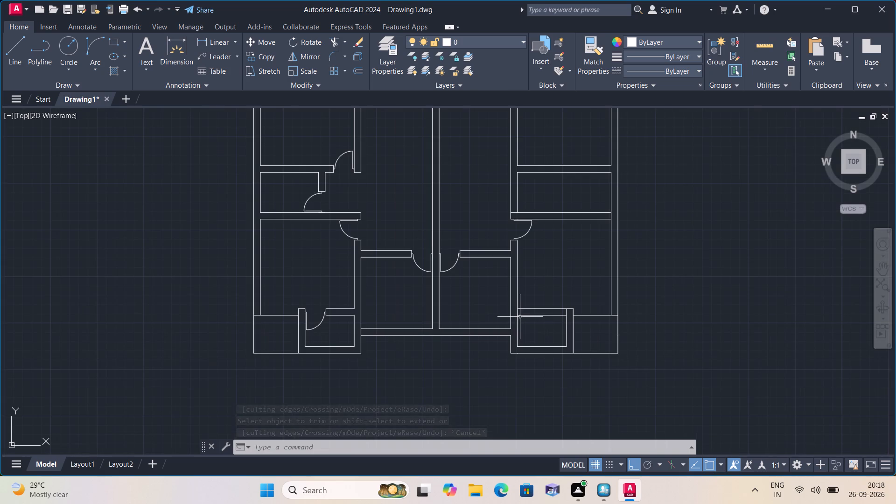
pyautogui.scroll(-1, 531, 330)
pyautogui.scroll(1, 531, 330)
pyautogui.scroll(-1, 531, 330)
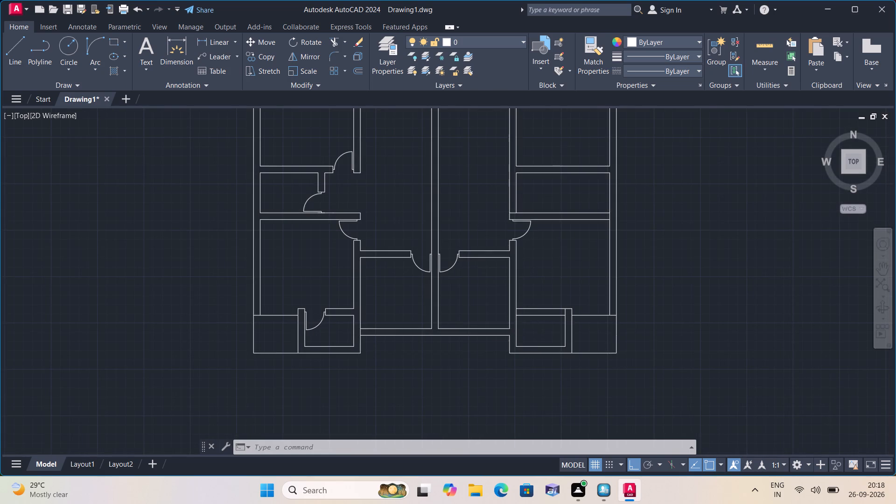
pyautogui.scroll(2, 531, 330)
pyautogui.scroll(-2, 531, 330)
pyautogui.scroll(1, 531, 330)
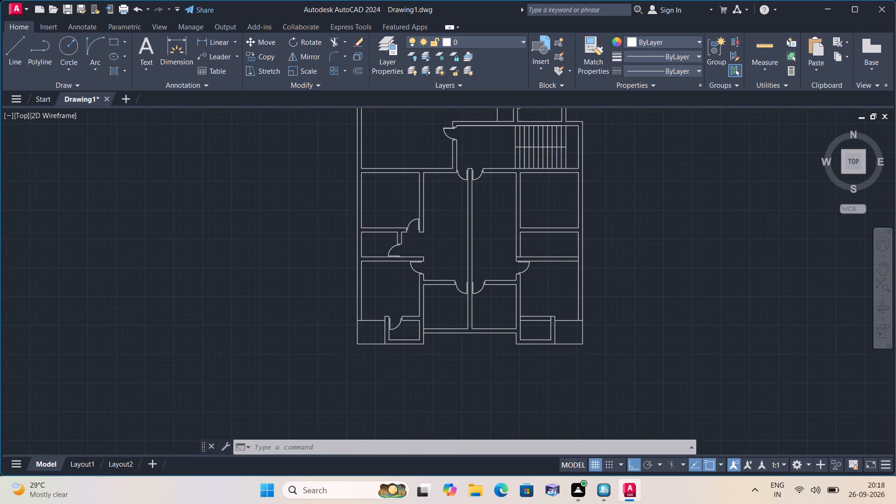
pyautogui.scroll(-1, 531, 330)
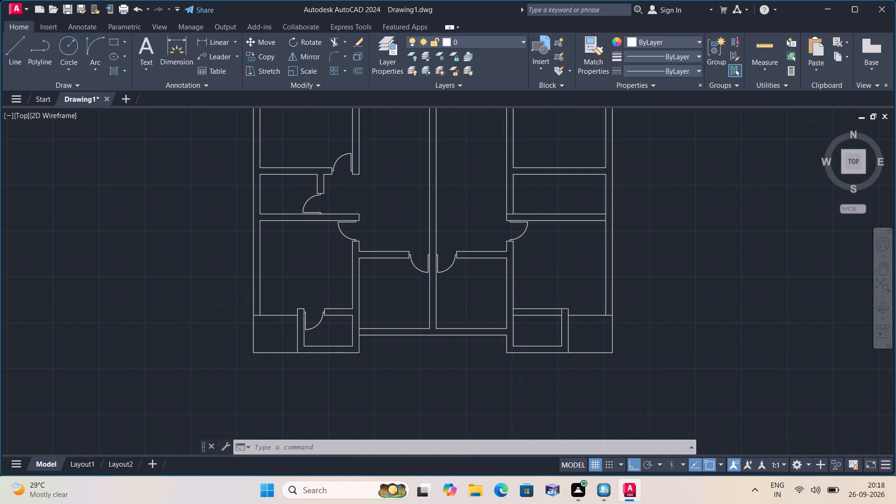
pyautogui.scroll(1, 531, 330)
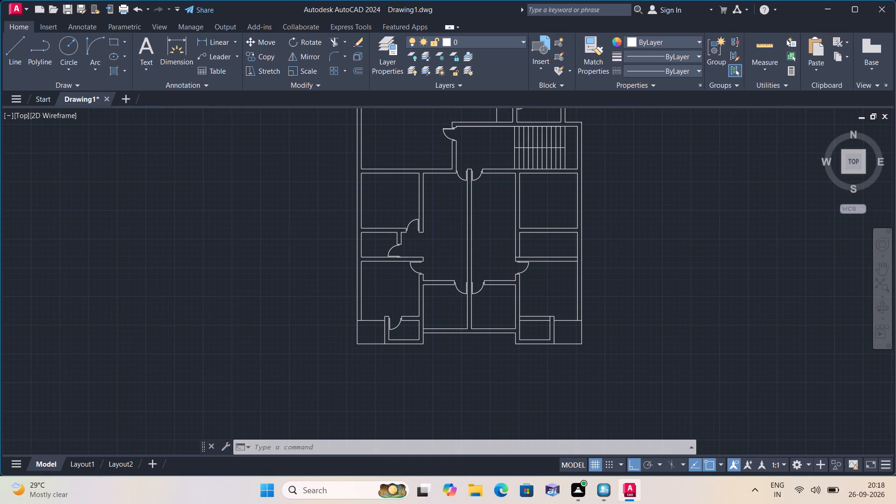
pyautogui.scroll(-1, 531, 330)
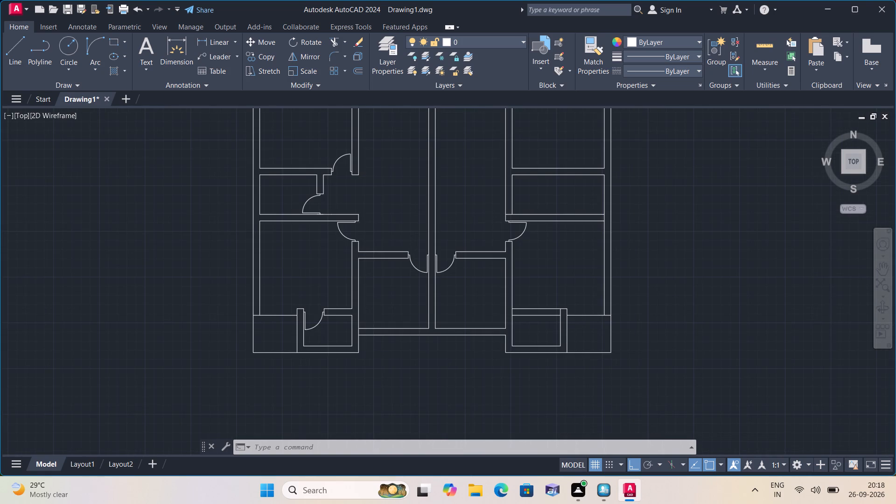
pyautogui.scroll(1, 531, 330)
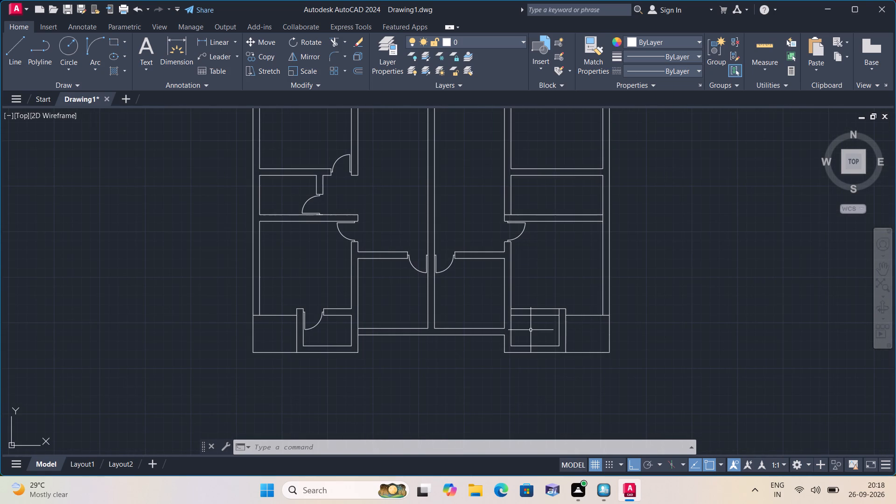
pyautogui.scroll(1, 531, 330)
# Draw a line across the thickness of the small bottom-right room's top wall, at its east end.
pyautogui.moveTo(530, 329); pyautogui.dragTo(510, 280, button='middle')
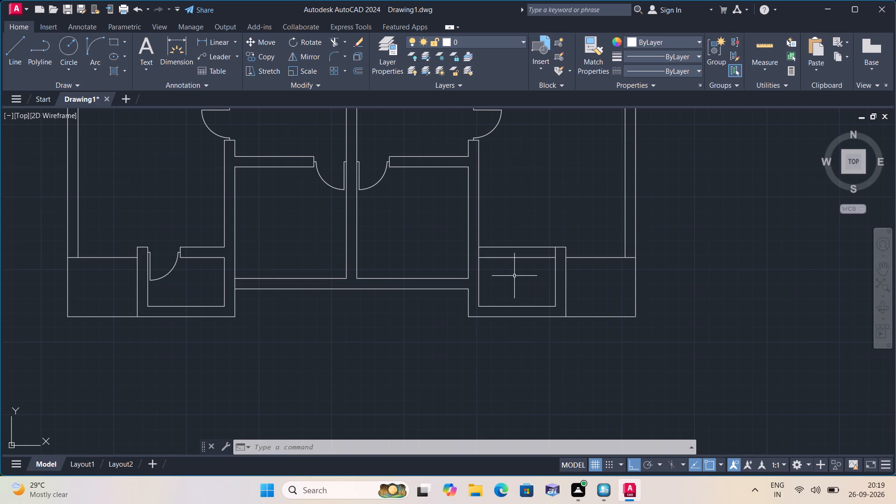
pyautogui.write('l')
pyautogui.press('space')
pyautogui.press('space')
pyautogui.scroll(1, 526, 266)
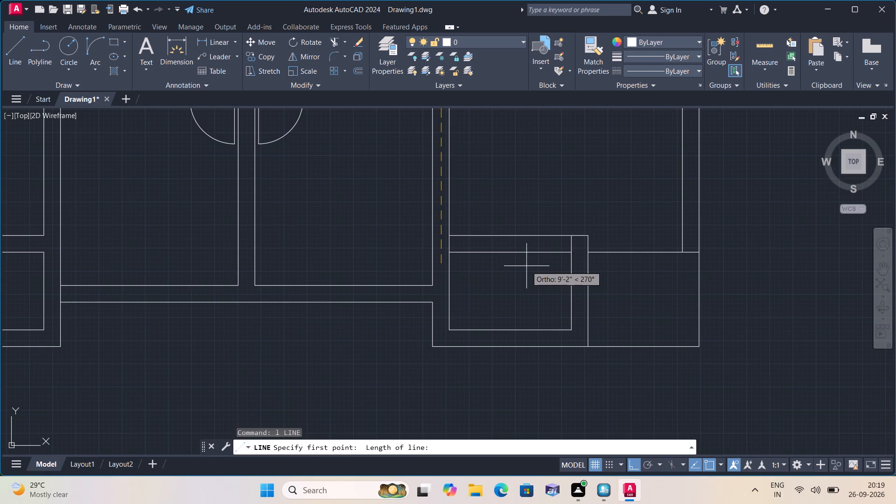
pyautogui.press('Escape')
pyautogui.press('space')
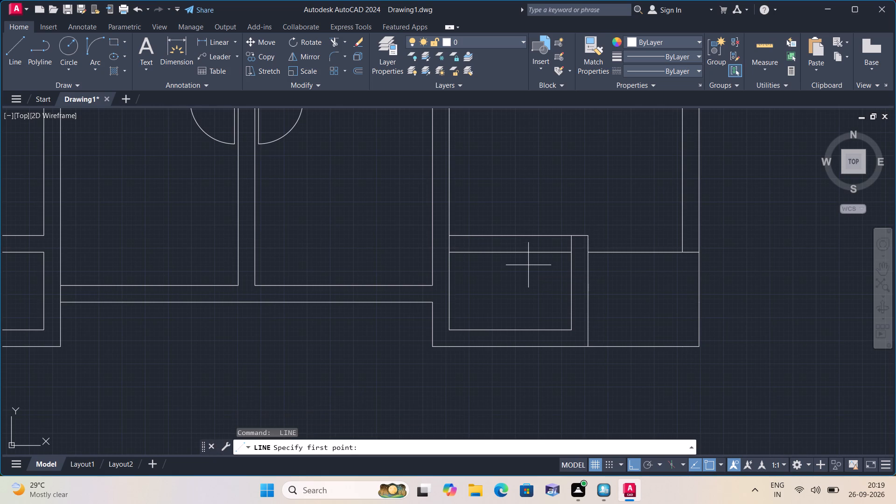
pyautogui.scroll(2, 561, 244)
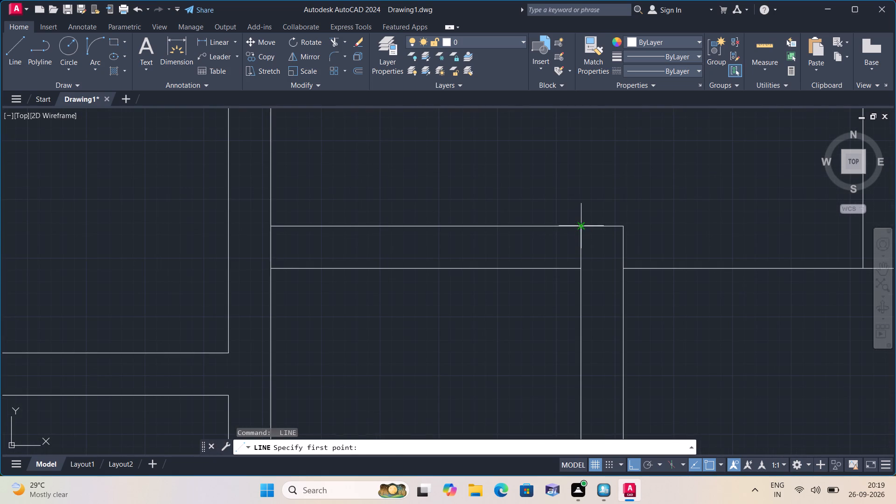
pyautogui.click(578, 228)
pyautogui.click(579, 270)
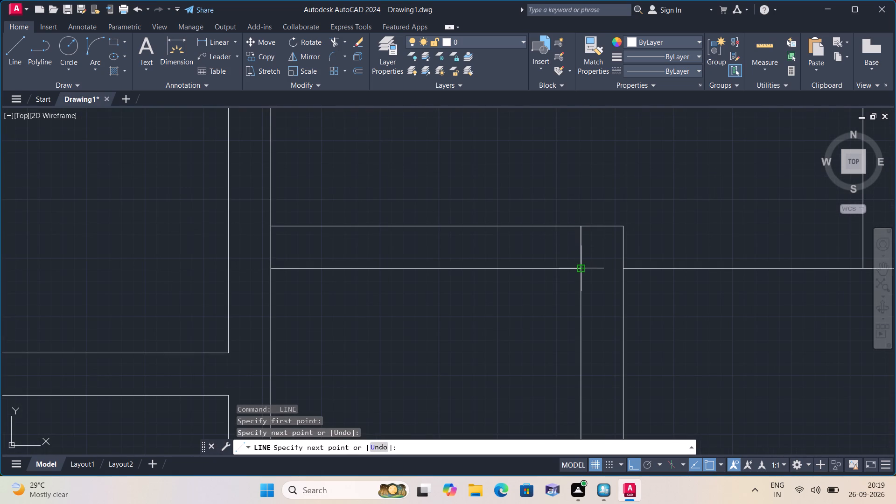
pyautogui.press('space')
# From the midpoint of that cross line, draw consecutive 2", 2' and 2" segments westward along the wall's centre.
pyautogui.press('space')
pyautogui.click(581, 249)
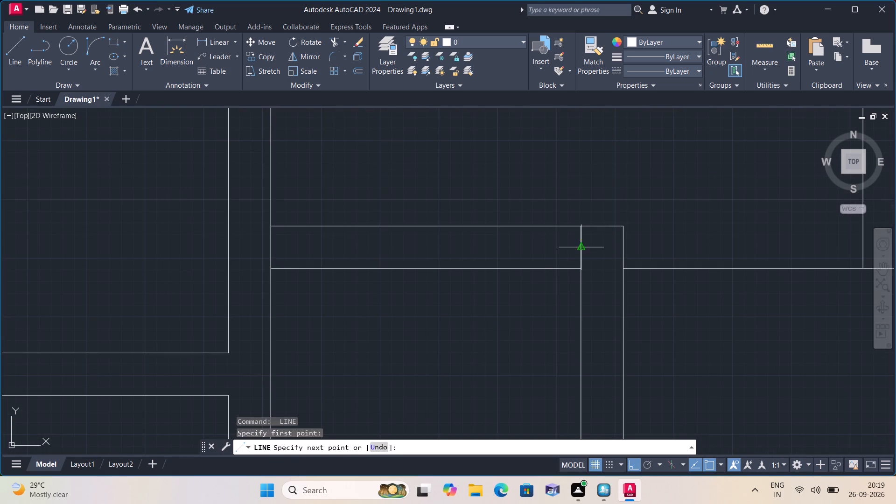
pyautogui.press('2')
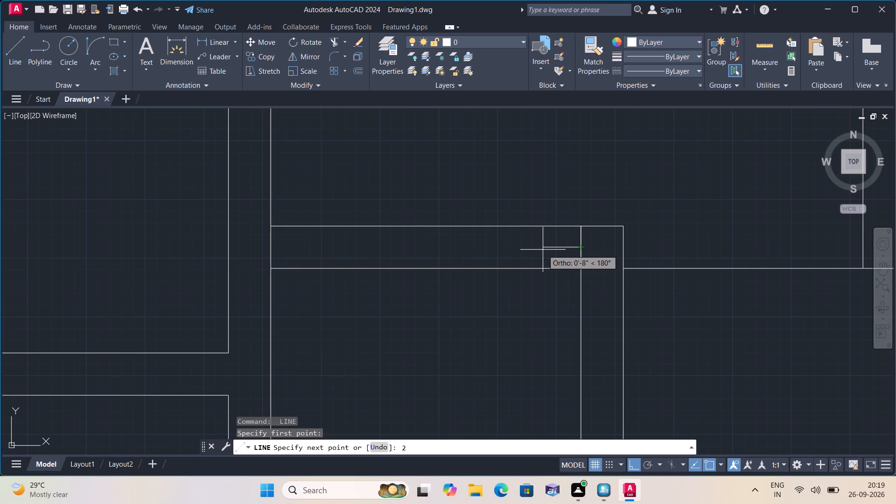
pyautogui.hotkey('shift', '"')
pyautogui.press('space')
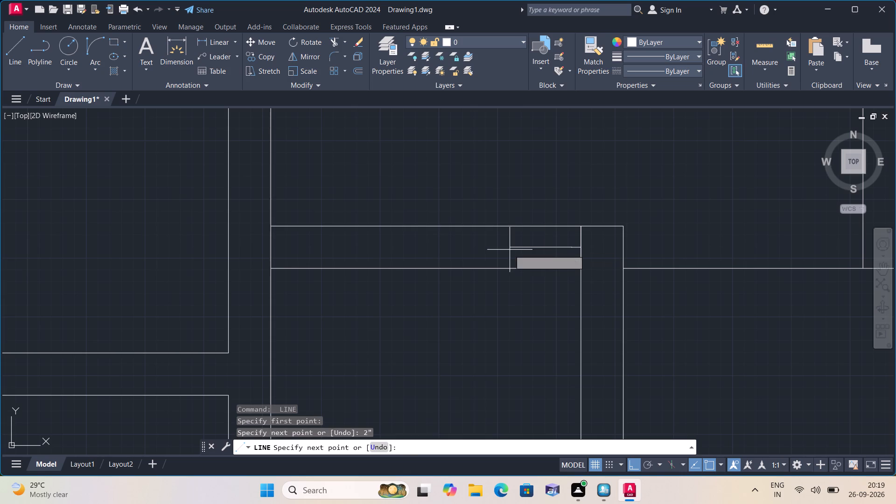
pyautogui.write("2'")
pyautogui.press('space')
pyautogui.write('2"')
pyautogui.press('space')
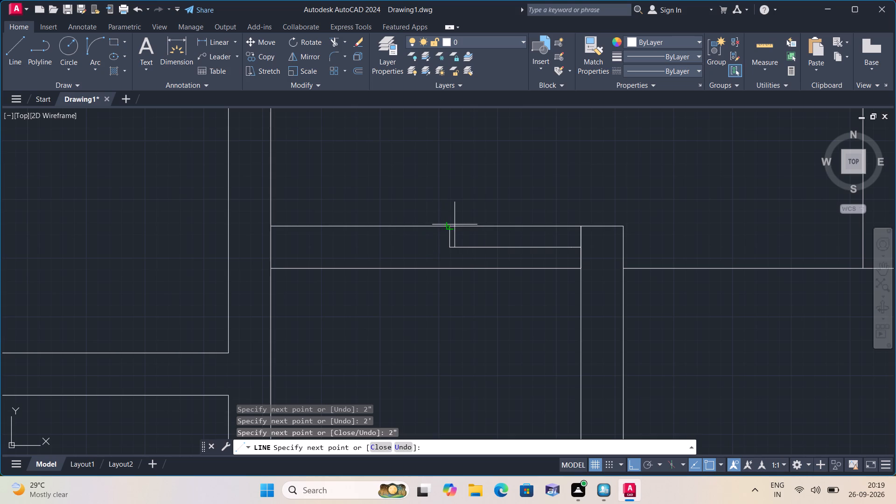
# Draw the west door jamb across the full wall thickness through the end of the last 2" segment.
pyautogui.click(450, 225)
pyautogui.press('space')
pyautogui.press('space')
pyautogui.click(450, 247)
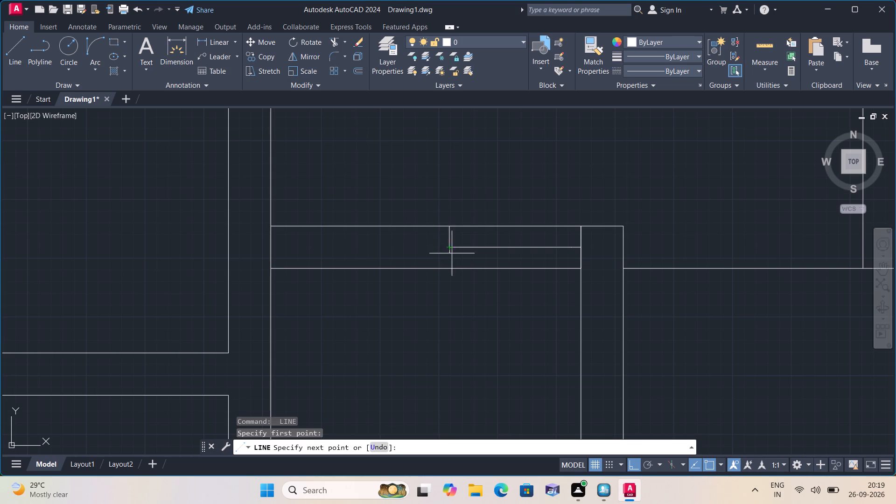
pyautogui.click(453, 269)
pyautogui.press('space')
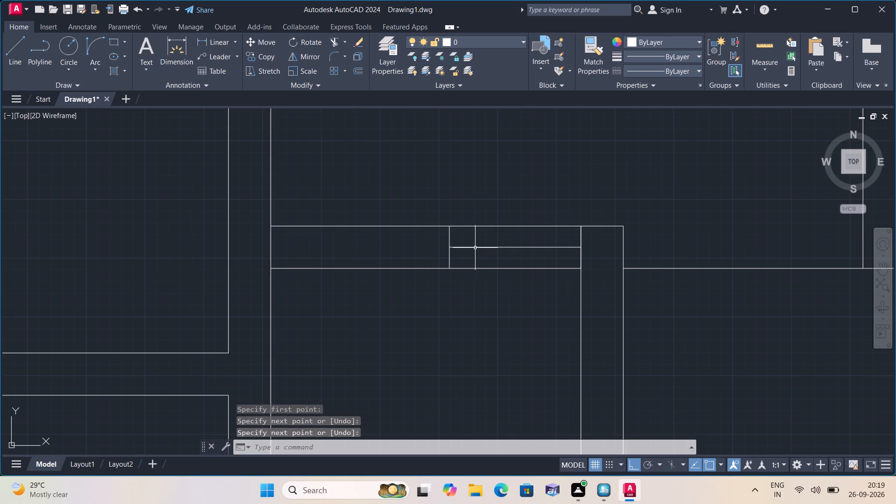
# Delete the 2' middle segment and the short cross line at the east end of the door opening.
pyautogui.click(475, 248)
pyautogui.press('Delete')
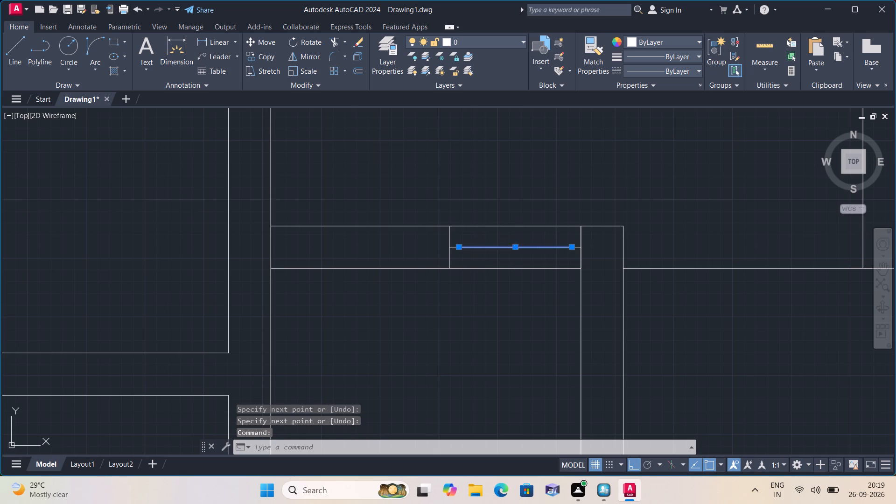
pyautogui.click(581, 252)
pyautogui.press('Delete')
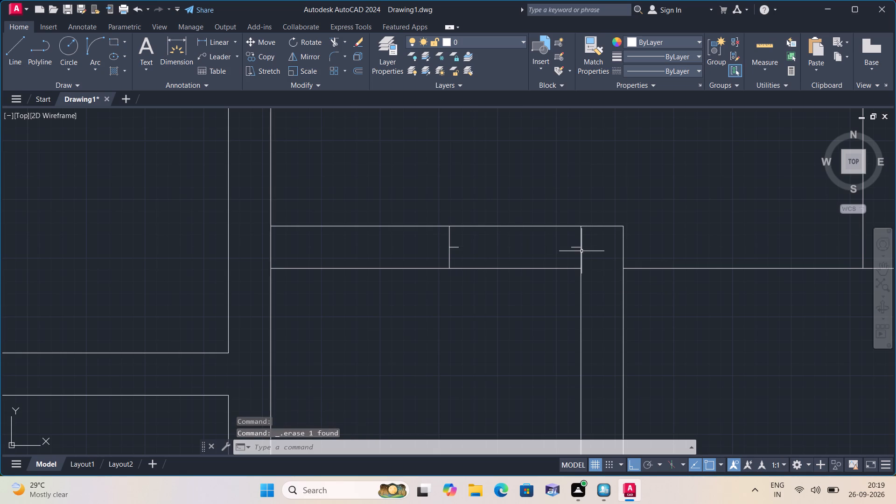
# Draw a 2' door leaf line downward from the free end of the east 2" stub.
pyautogui.press('l')
pyautogui.press('space')
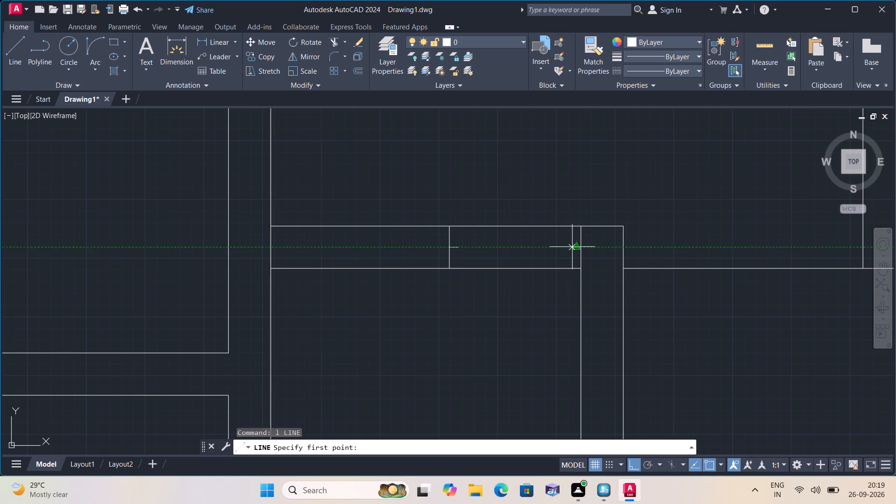
pyautogui.click(570, 247)
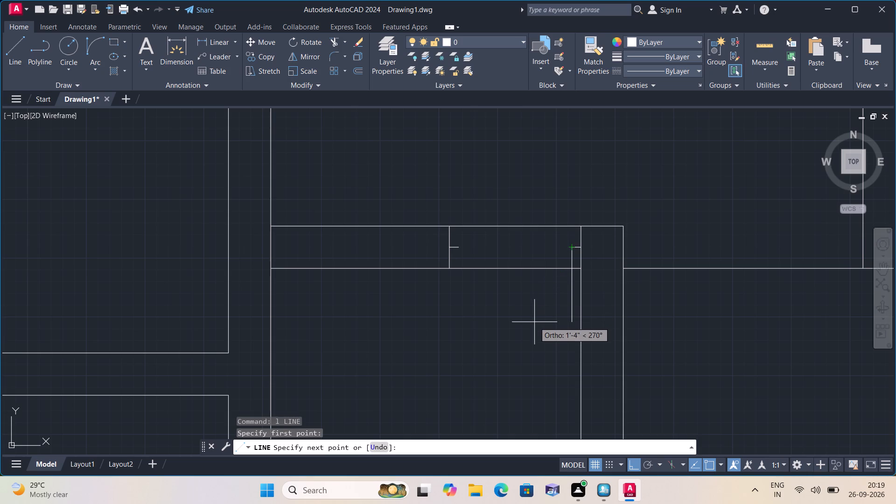
pyautogui.write("2'")
pyautogui.press('space')
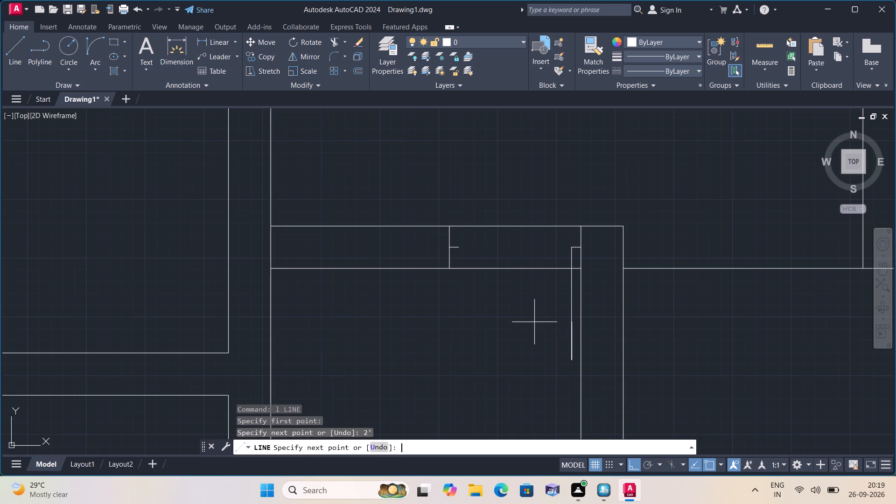
pyautogui.press('Escape')
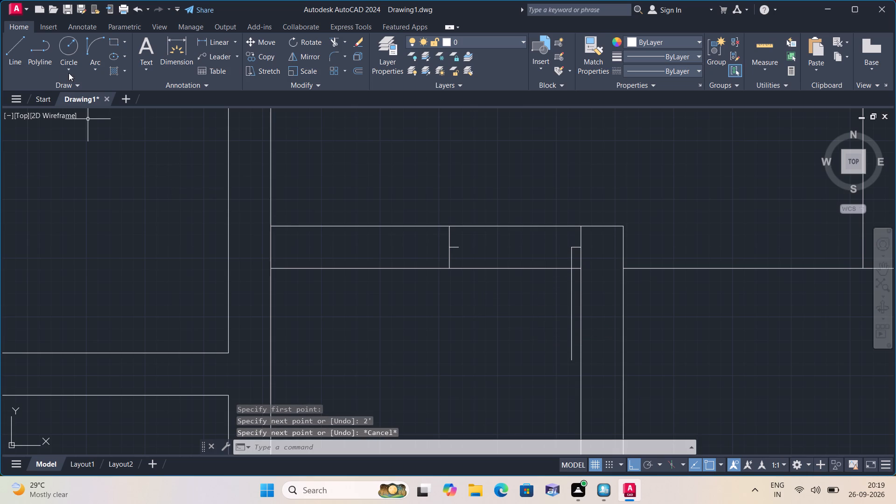
# Draw the door swing as a Start, End, Direction arc from the leaf's lower end to the west stub's free end.
pyautogui.click(98, 68)
pyautogui.click(117, 208)
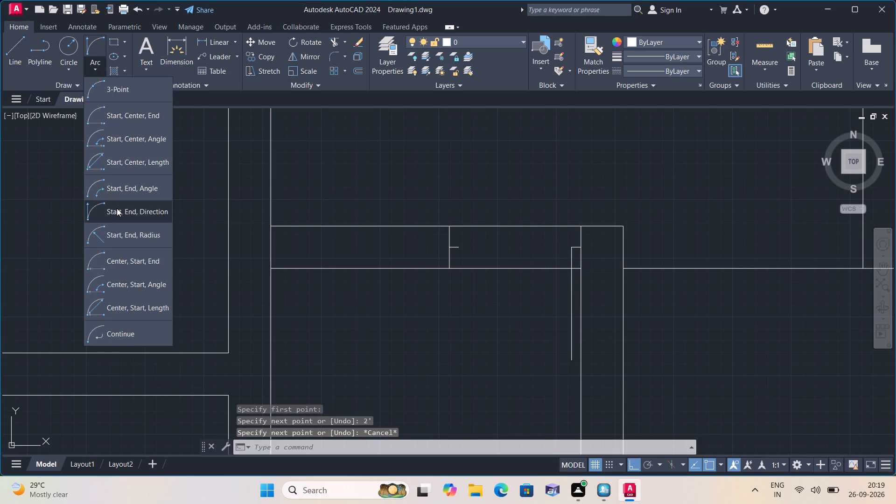
pyautogui.click(573, 360)
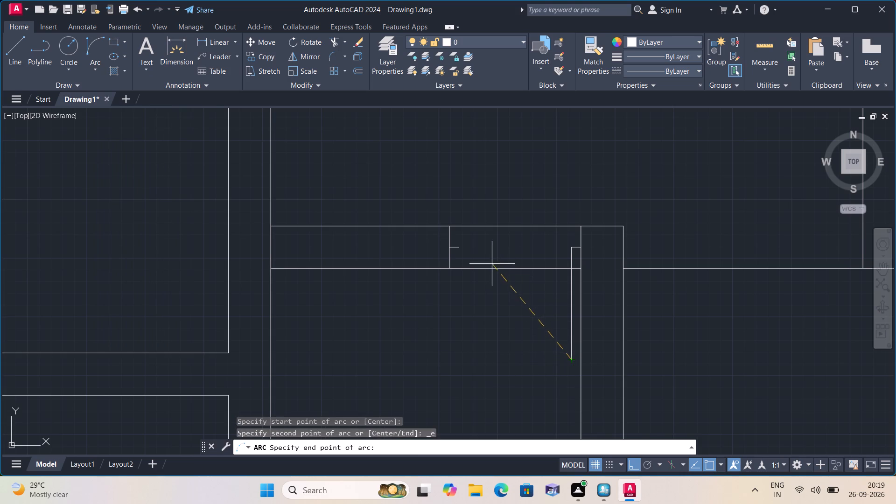
pyautogui.click(461, 246)
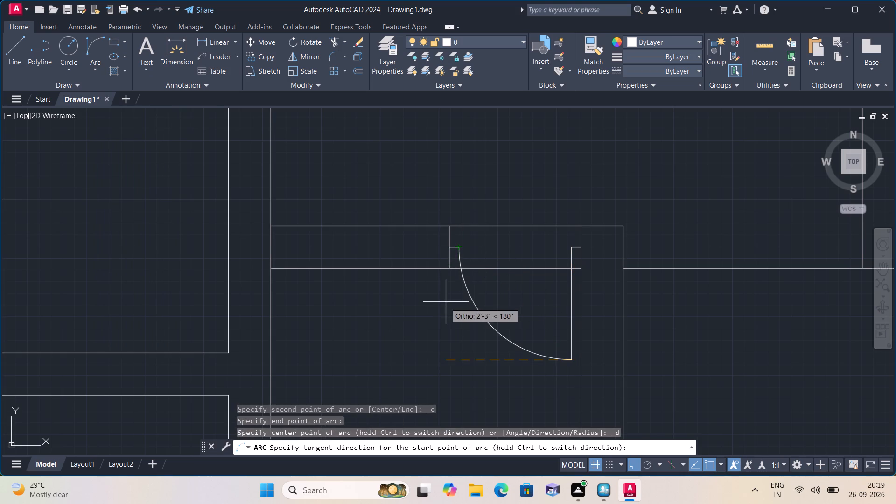
pyautogui.click(445, 303)
pyautogui.press('Escape')
# Trim both wall face lines out of the small room's door opening, including the short remnant beside the east jamb.
pyautogui.write('trim')
pyautogui.press('space')
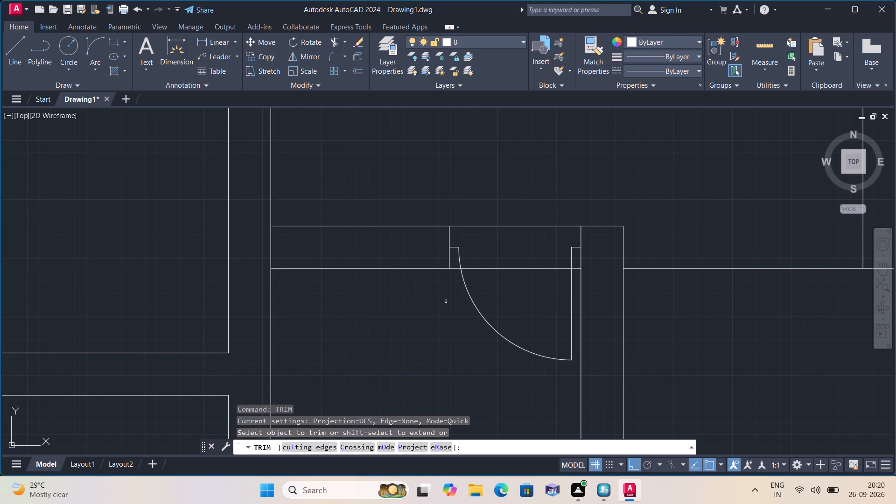
pyautogui.click(455, 266)
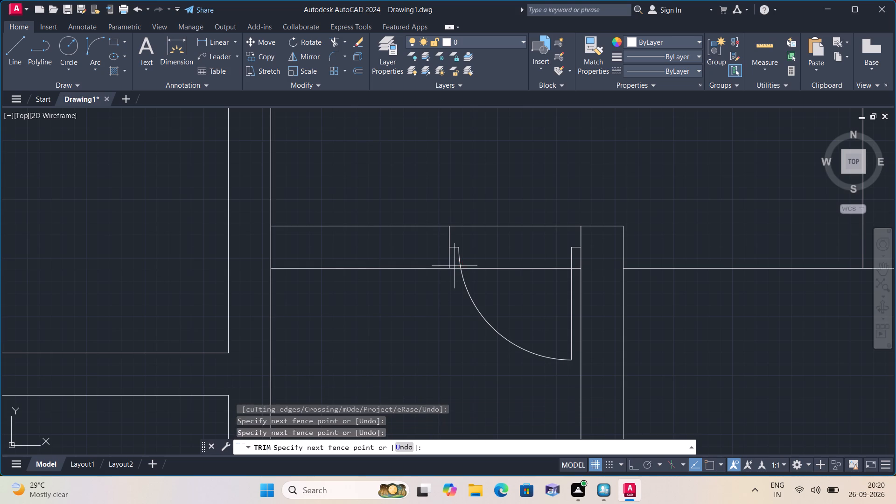
pyautogui.click(456, 284)
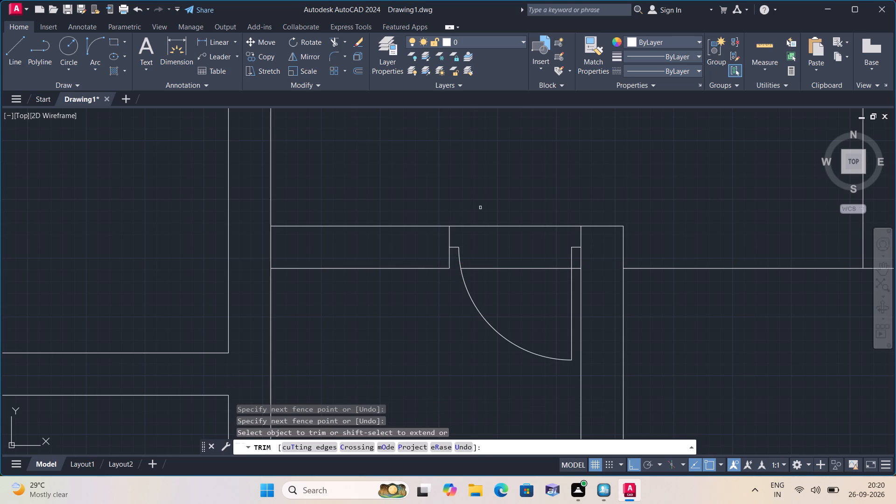
pyautogui.click(485, 199)
pyautogui.click(497, 272)
pyautogui.click(577, 269)
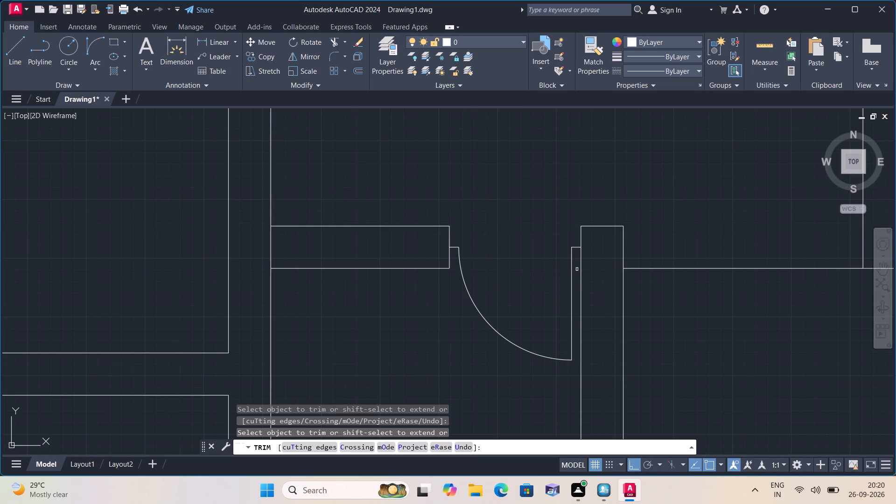
pyautogui.scroll(-2, 577, 269)
pyautogui.press('Escape')
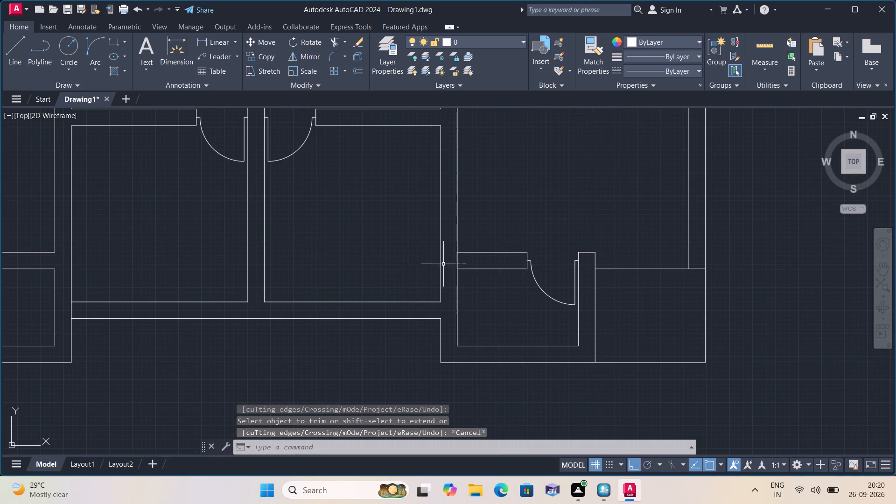
# Review the lower part of the floor plan, including the new door and its counterpart on the opposite side.
pyautogui.scroll(-1, 313, 270)
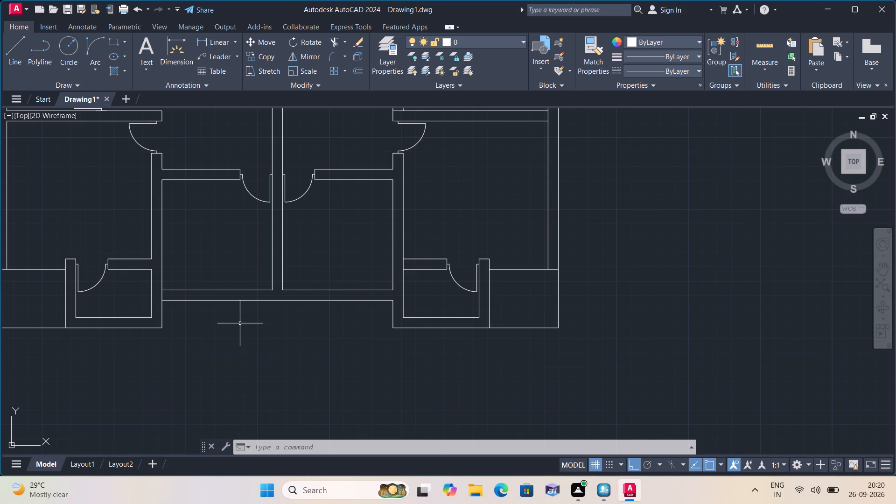
pyautogui.scroll(-1, 244, 322)
pyautogui.scroll(-1, 287, 322)
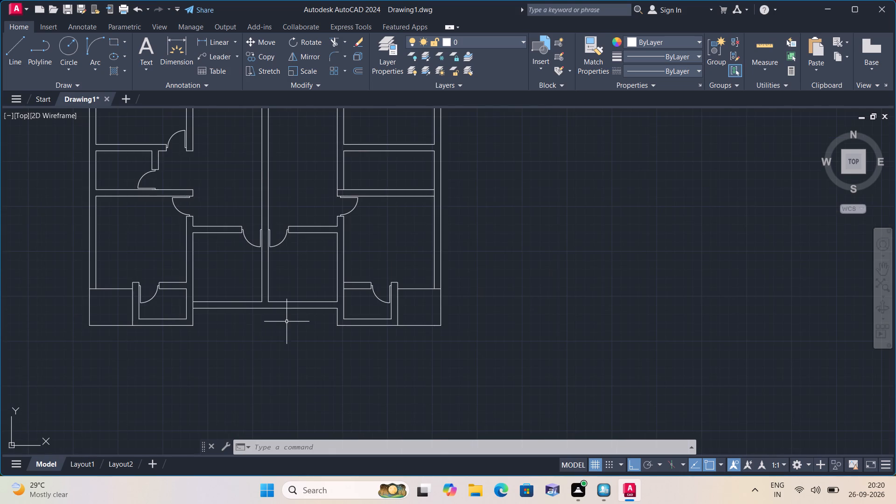
pyautogui.scroll(-1, 287, 322)
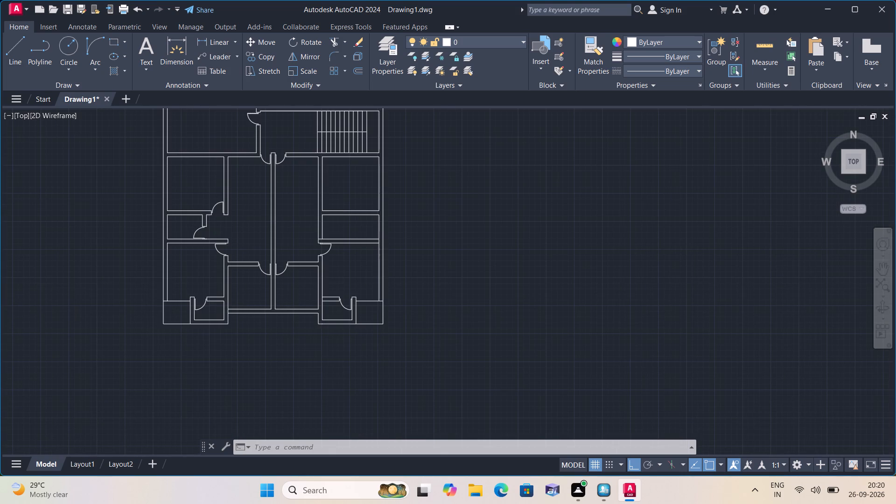
pyautogui.scroll(1, 287, 322)
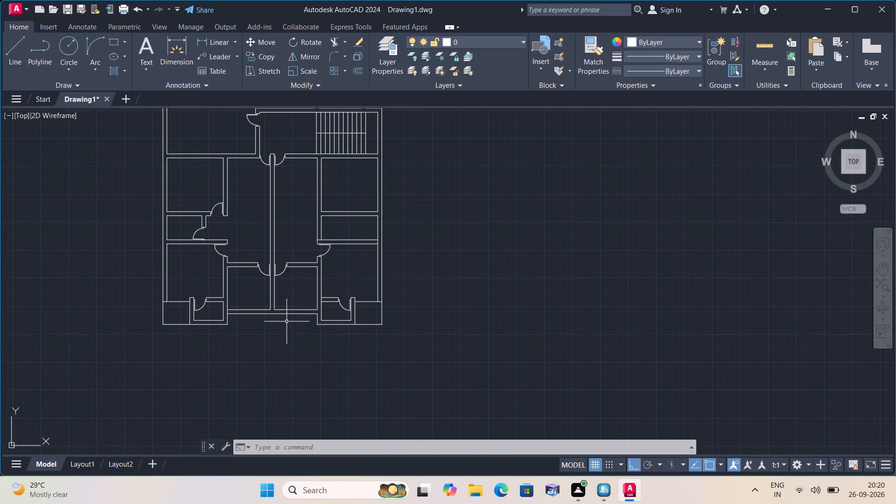
pyautogui.scroll(2, 287, 322)
pyautogui.scroll(-1, 287, 322)
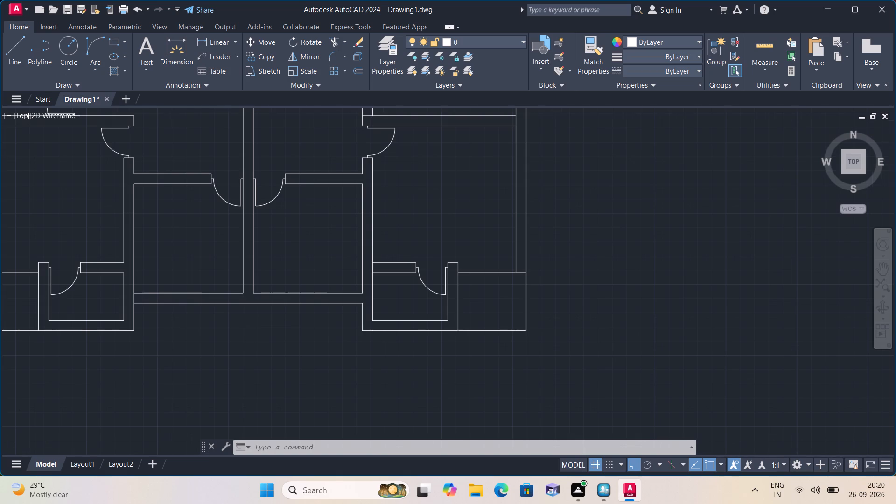
# Draw a horizontal line from the lower-right small room's upper outer corner east to the outer wall's outer face.
pyautogui.scroll(1, 287, 322)
pyautogui.scroll(-1, 287, 329)
pyautogui.moveTo(284, 330); pyautogui.dragTo(251, 377, button='middle')
pyautogui.scroll(1, 317, 351)
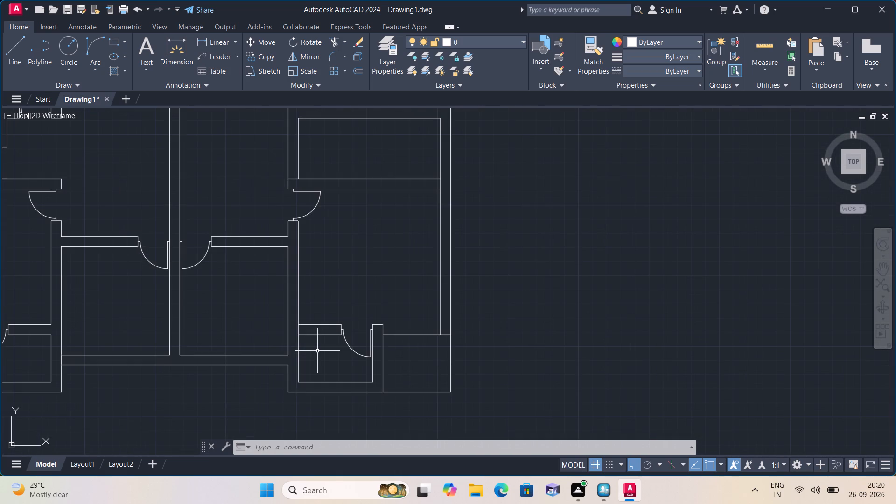
pyautogui.write('l')
pyautogui.press('space')
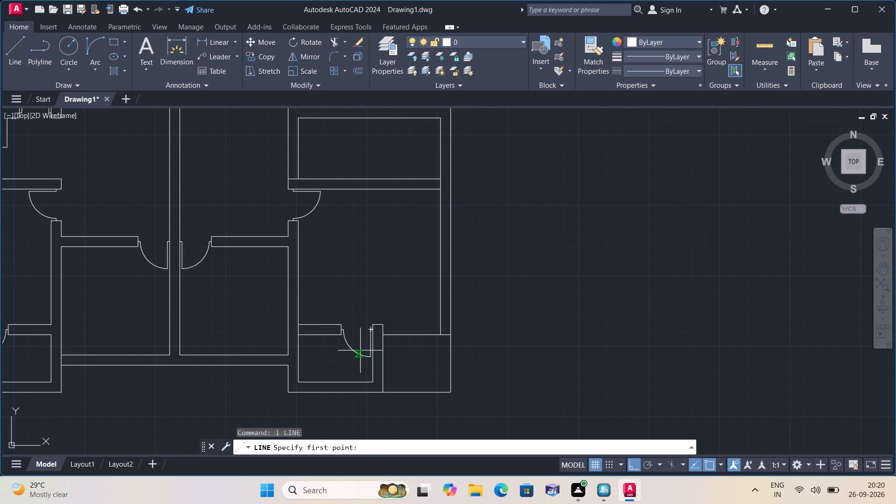
pyautogui.scroll(2, 387, 331)
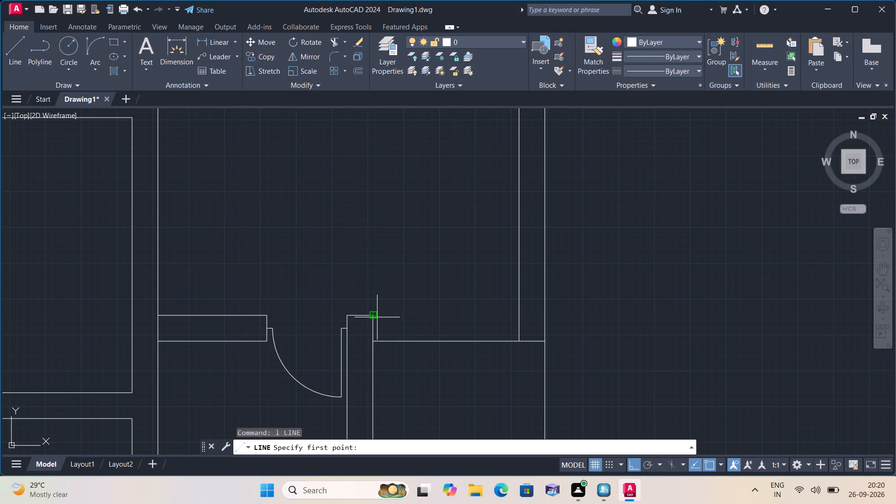
pyautogui.click(376, 315)
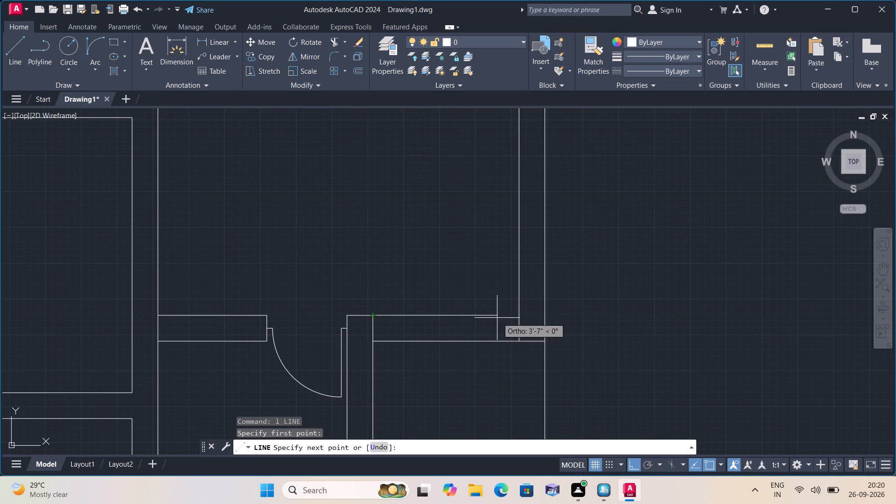
pyautogui.click(547, 314)
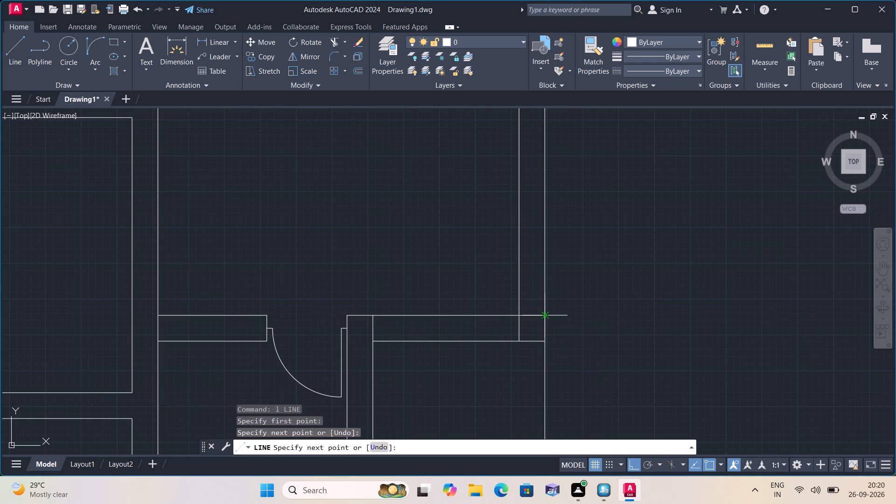
pyautogui.press('space')
# Trim the east wall's inner face below the new line and remove the old horizontal line beneath it.
pyautogui.write('trim')
pyautogui.press('space')
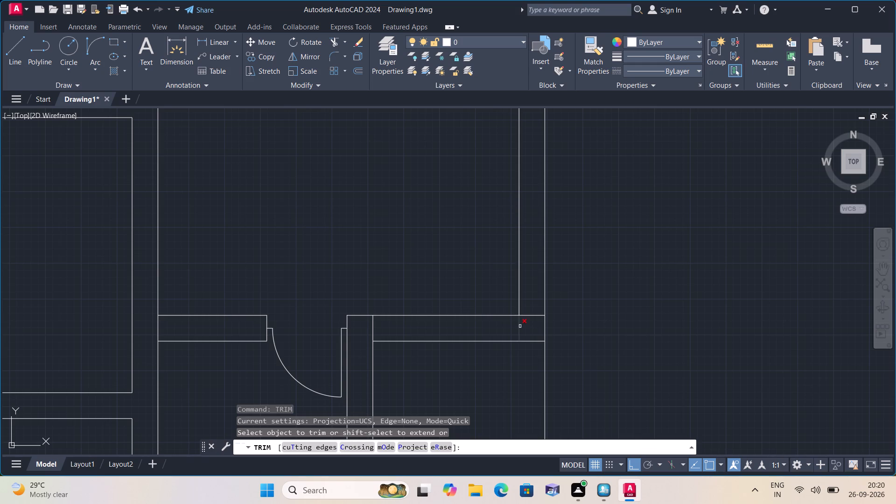
pyautogui.click(520, 326)
pyautogui.click(510, 342)
pyautogui.scroll(-1, 504, 341)
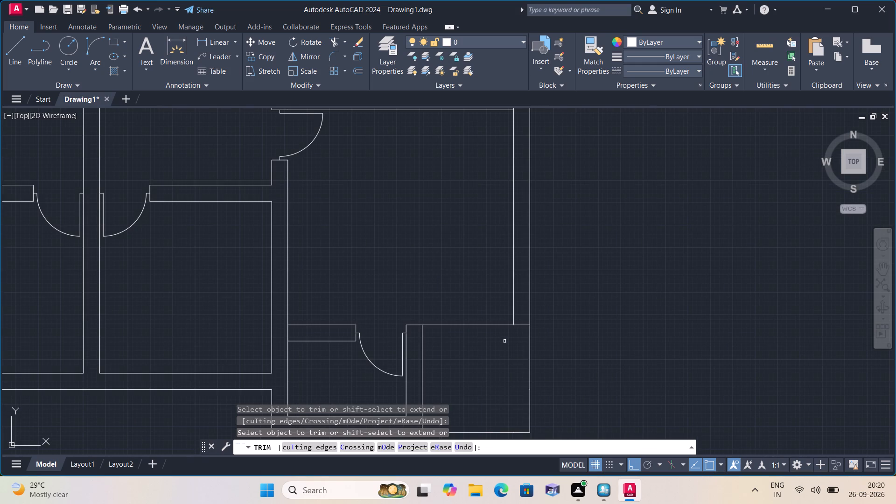
pyautogui.press('Escape')
# Draw the matching horizontal line from the lower-left small room's upper outer corner west to the outer wall's outer face.
pyautogui.scroll(-1, 417, 308)
pyautogui.moveTo(415, 307); pyautogui.dragTo(533, 322, button='middle')
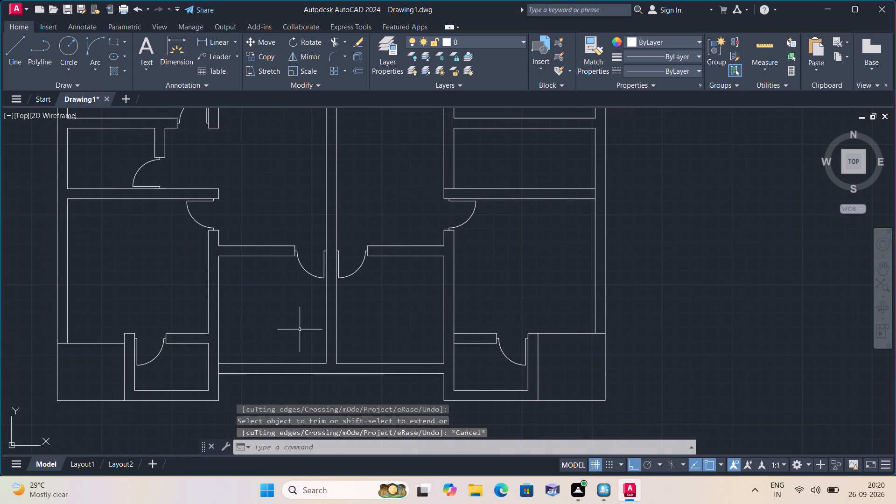
pyautogui.moveTo(252, 330); pyautogui.dragTo(403, 346, button='middle')
pyautogui.write('l')
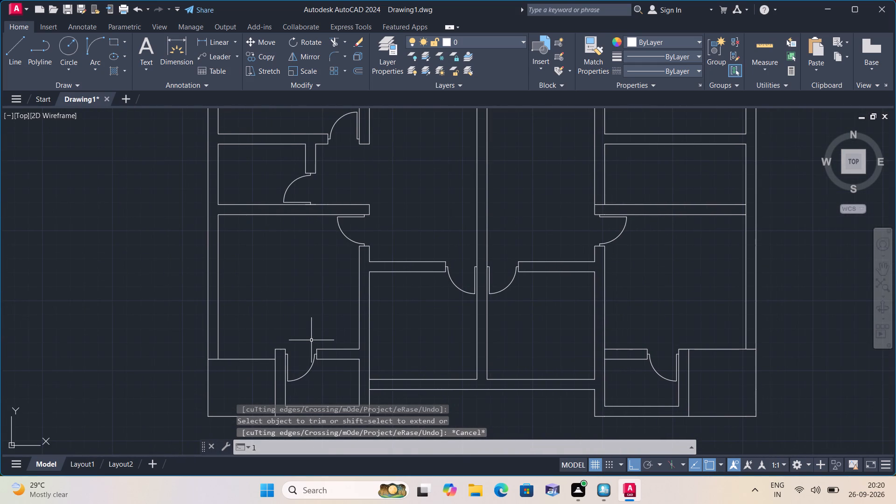
pyautogui.press('space')
pyautogui.scroll(1, 275, 348)
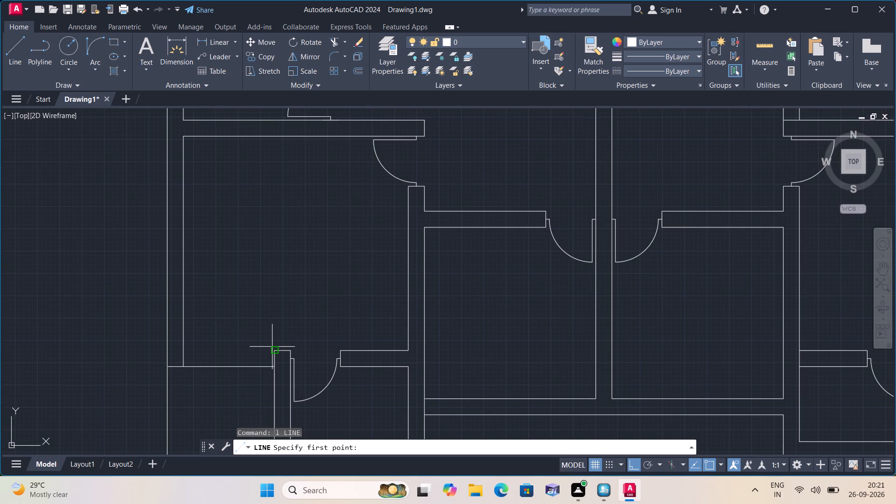
pyautogui.click(272, 348)
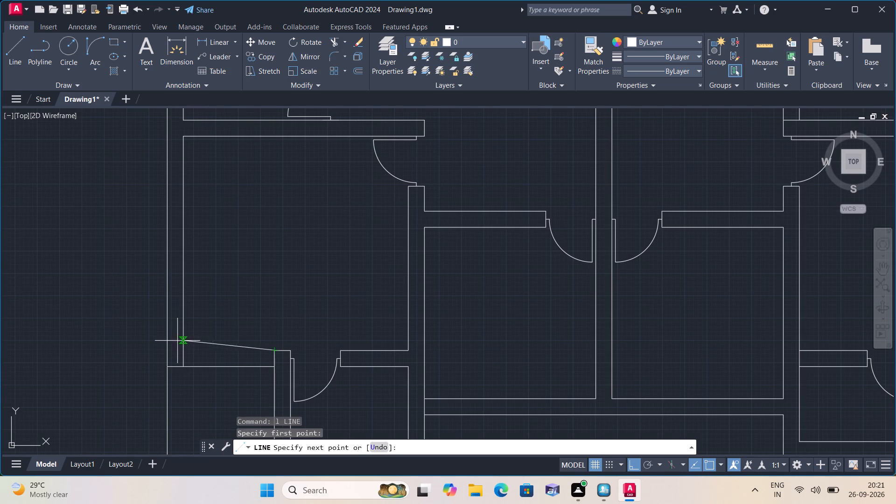
pyautogui.click(166, 348)
pyautogui.press('space')
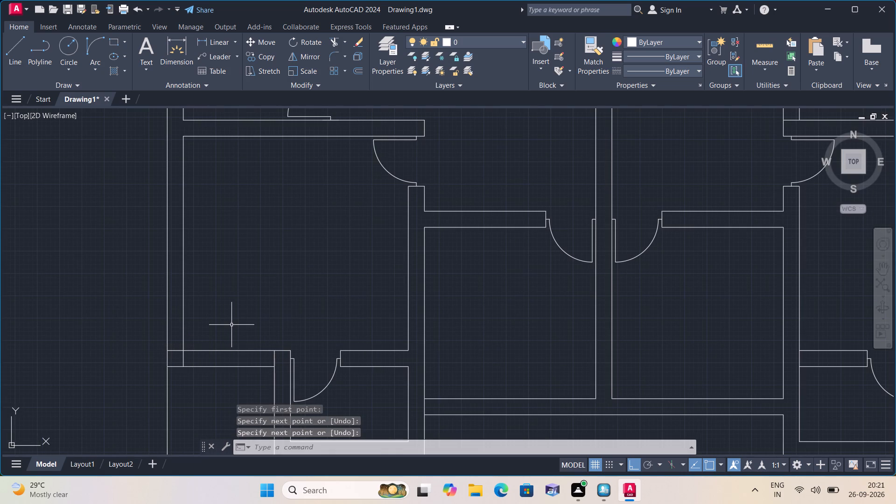
# Trim the old horizontal line below the new west line and the west wall's inner-face stub between them.
pyautogui.write('trim')
pyautogui.press('space')
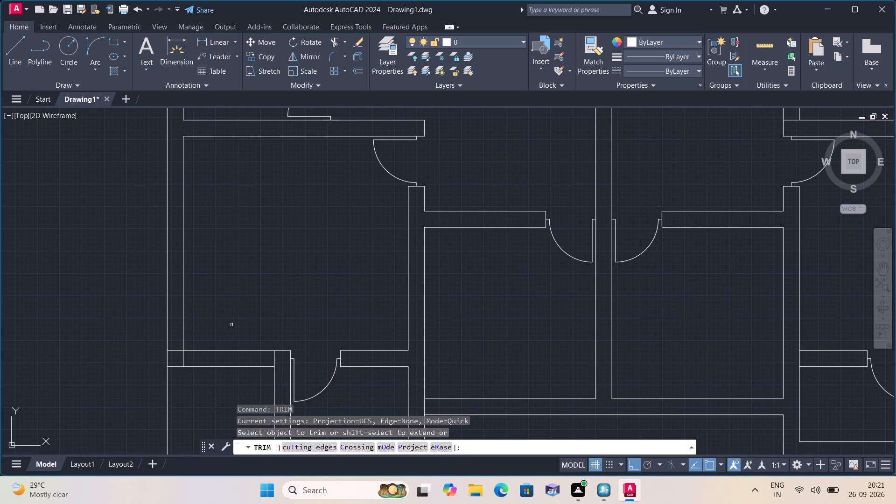
pyautogui.click(202, 365)
pyautogui.click(201, 368)
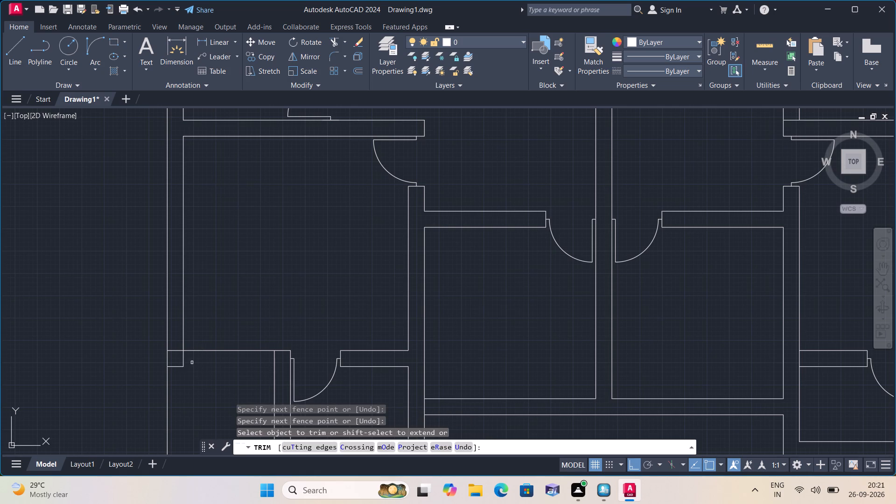
pyautogui.click(182, 357)
pyautogui.click(176, 368)
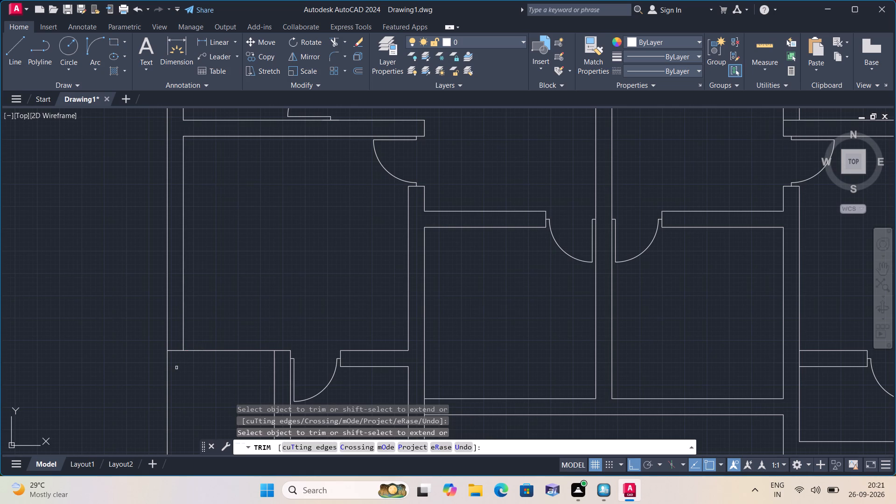
pyautogui.press('Escape')
# Review the whole floor plan, from the upper rooms and staircase to the two lower corner areas.
pyautogui.scroll(-2, 176, 368)
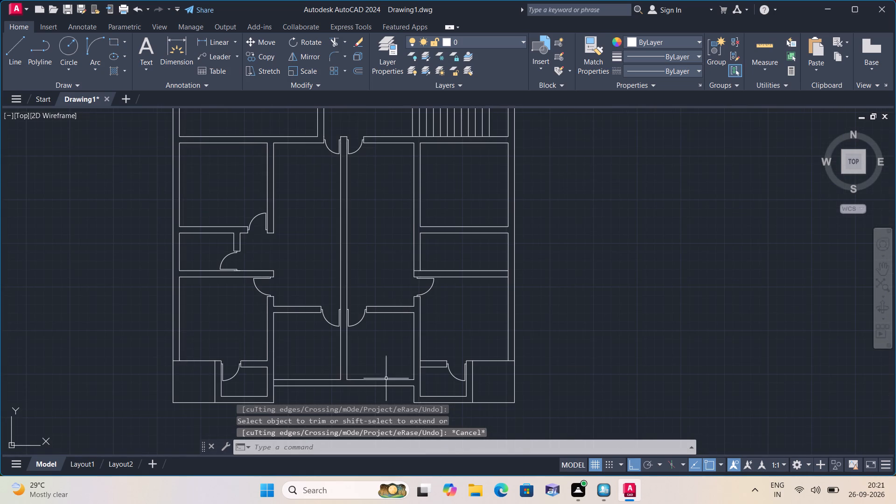
pyautogui.scroll(-1, 406, 359)
pyautogui.scroll(-1, 442, 327)
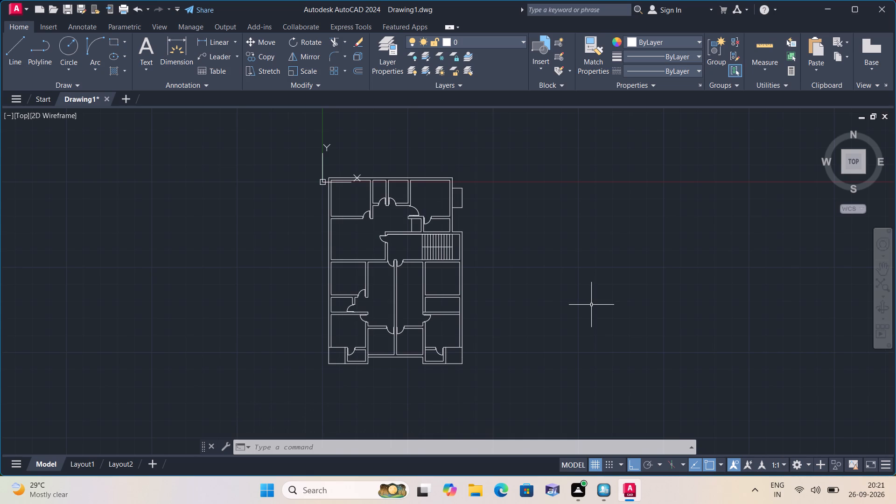
pyautogui.scroll(1, 591, 305)
pyautogui.scroll(-1, 591, 305)
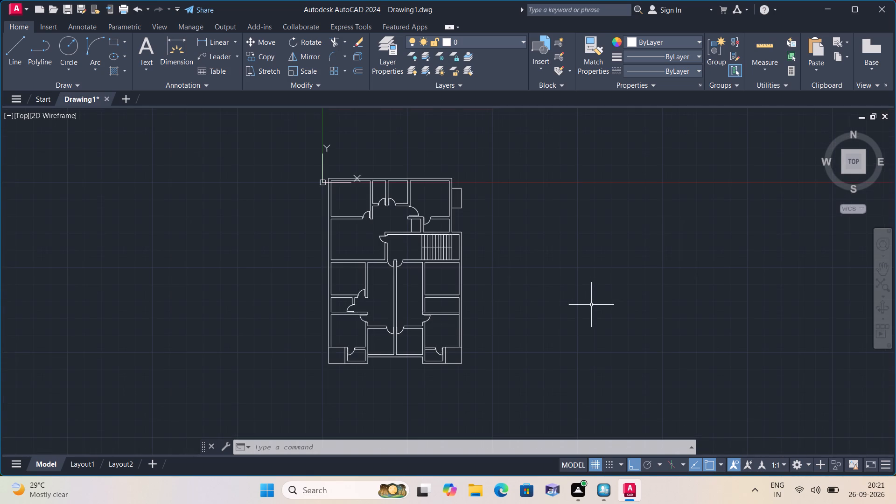
pyautogui.scroll(1, 591, 305)
pyautogui.scroll(-1, 591, 305)
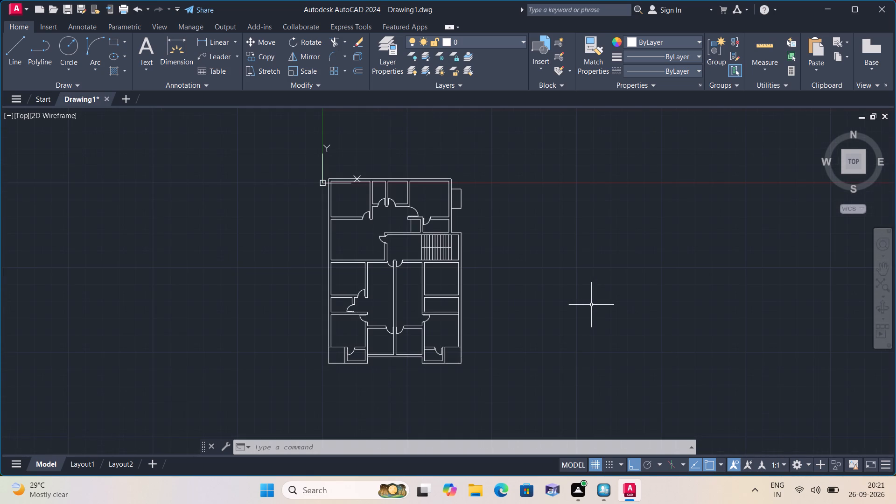
pyautogui.scroll(1, 591, 305)
pyautogui.scroll(-1, 591, 305)
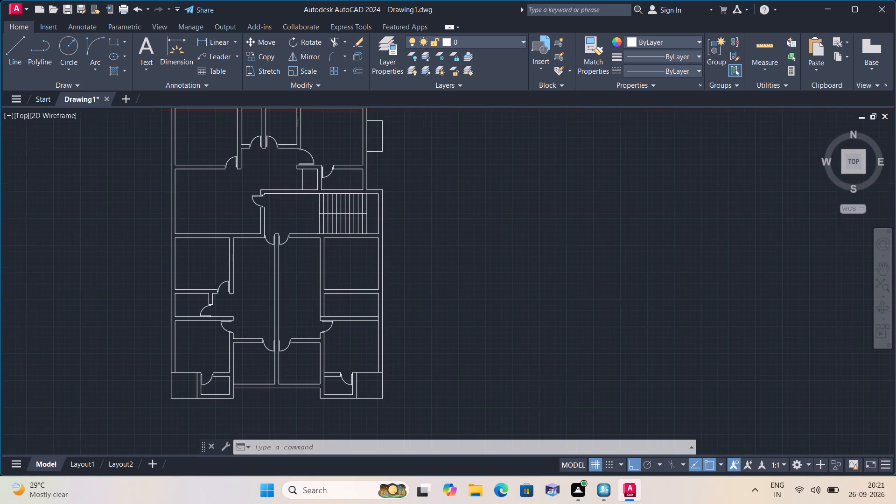
pyautogui.scroll(1, 591, 305)
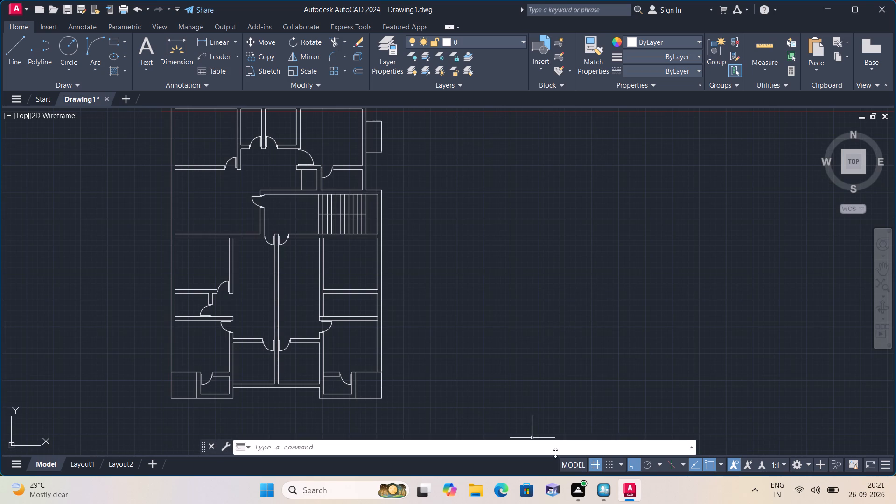
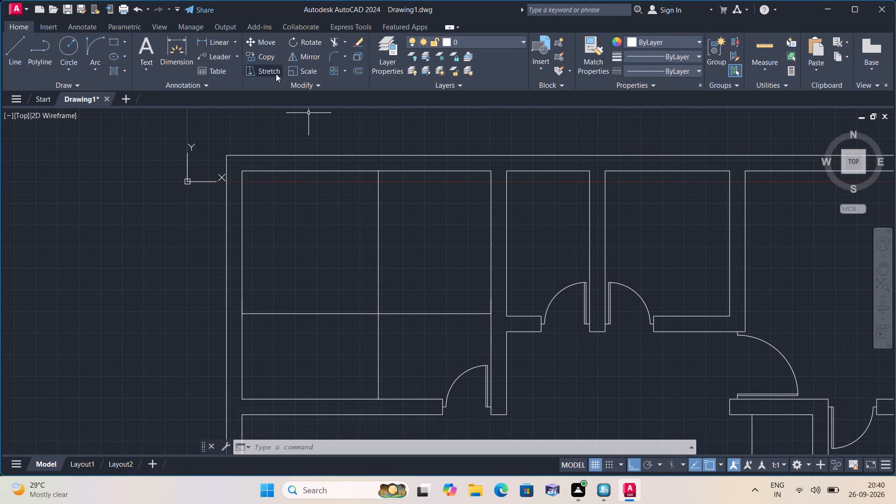
# Add linear dimensions for the interior width and depth of the narrow upper room just east of the northwest room.
pyautogui.click(237, 41)
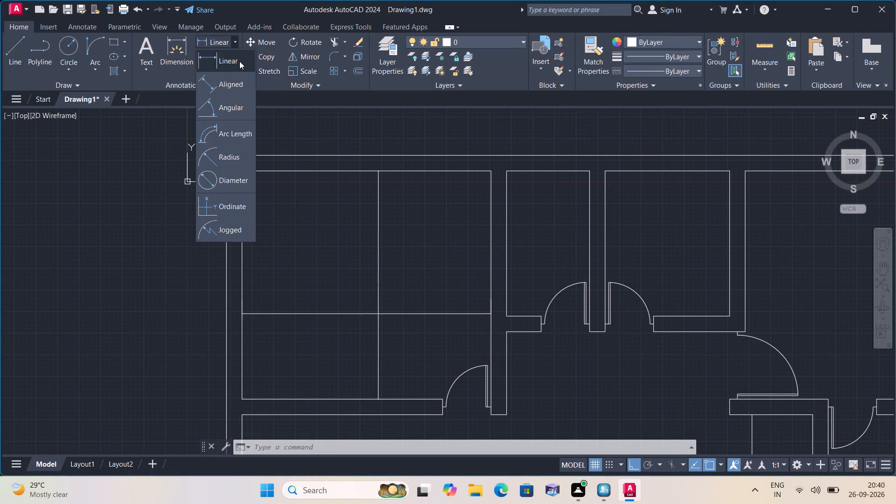
pyautogui.click(239, 61)
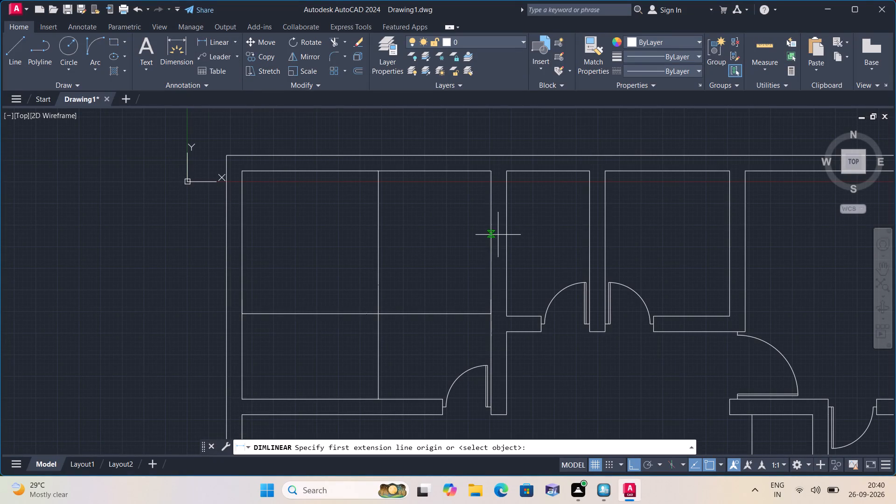
pyautogui.click(504, 234)
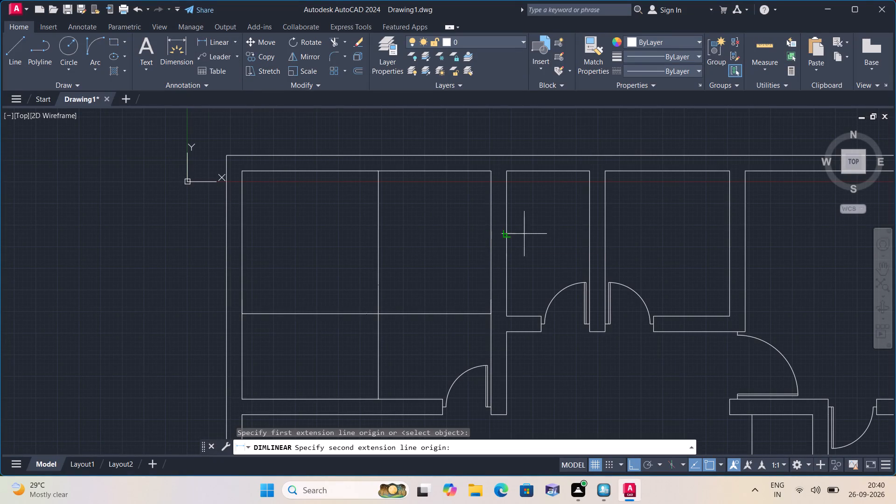
pyautogui.click(589, 231)
pyautogui.click(580, 230)
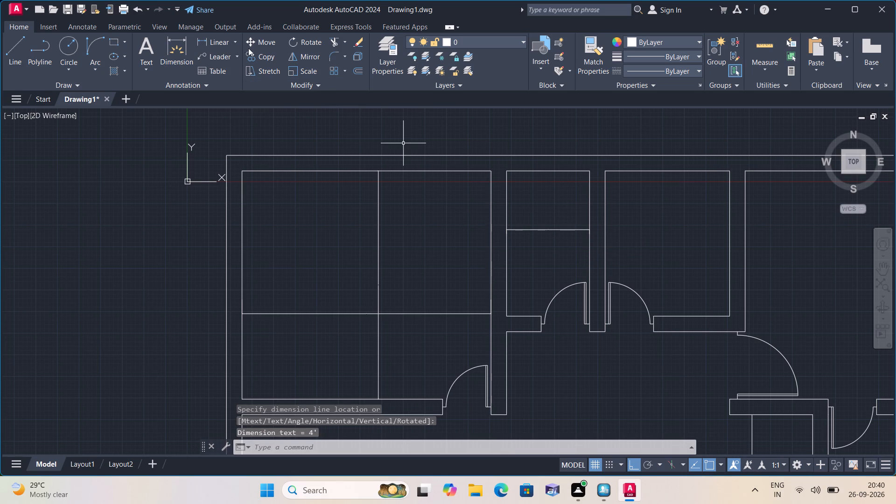
pyautogui.click(233, 40)
pyautogui.click(233, 60)
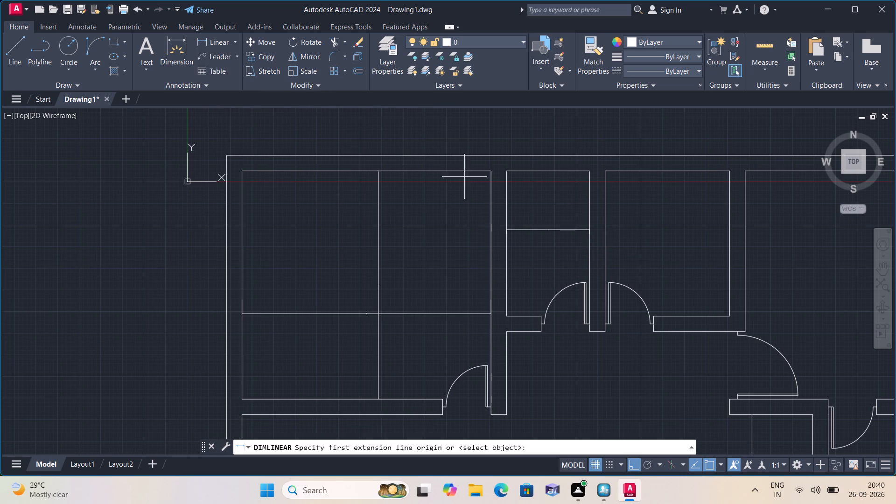
pyautogui.click(542, 171)
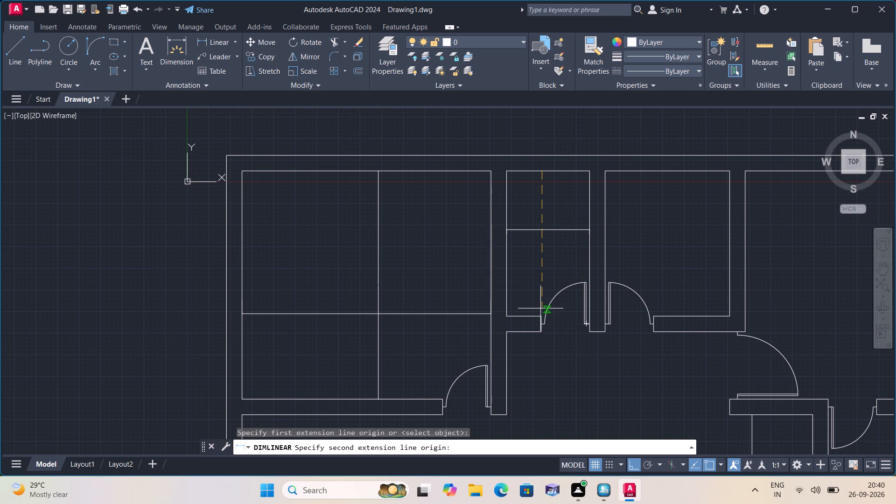
pyautogui.click(539, 314)
pyautogui.click(533, 280)
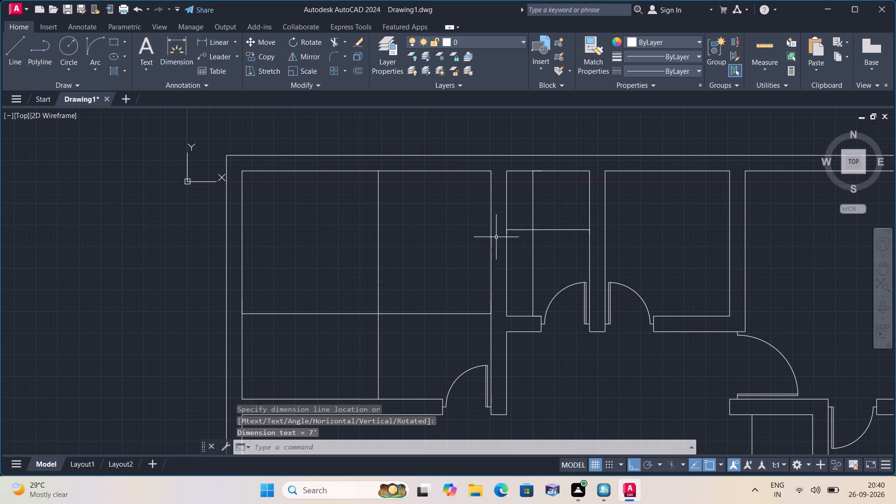
# Add linear dimensions for the interior depth and width of the second small upper room, west of the northeast room.
pyautogui.click(235, 42)
pyautogui.moveTo(233, 62); pyautogui.dragTo(237, 67)
pyautogui.scroll(-1, 555, 230)
pyautogui.moveTo(623, 238); pyautogui.dragTo(539, 237, button='middle')
pyautogui.scroll(1, 539, 234)
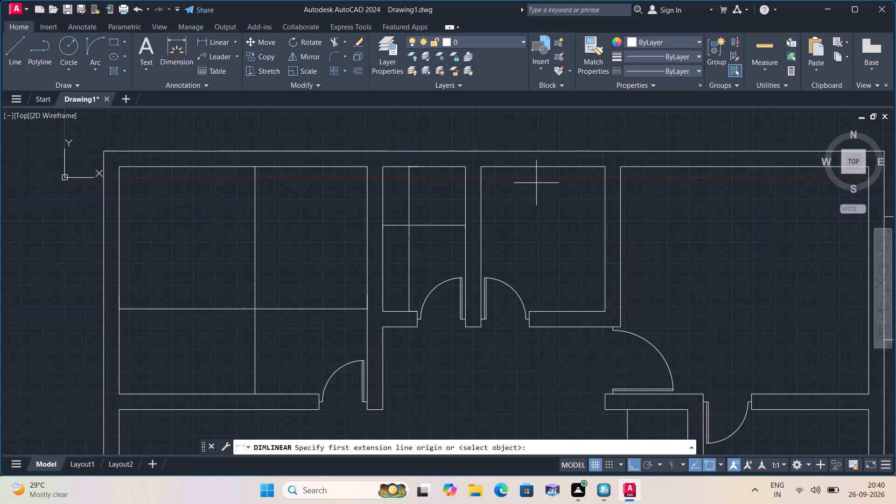
pyautogui.click(538, 166)
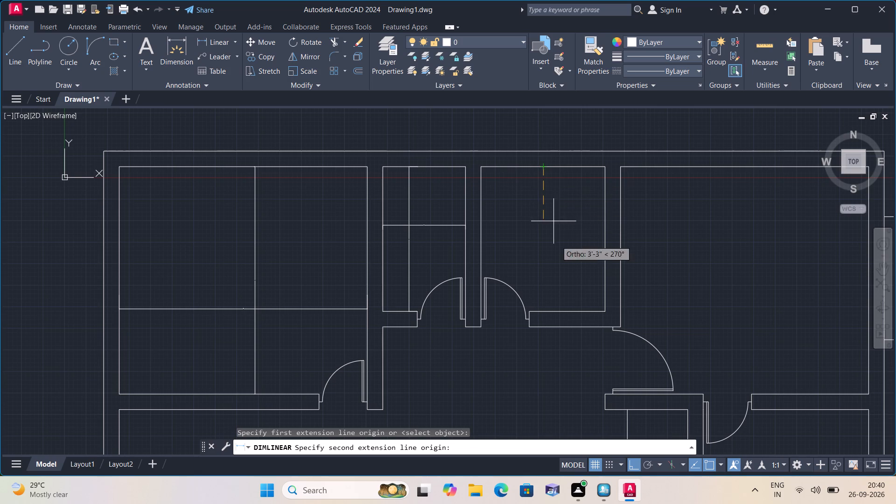
pyautogui.click(539, 309)
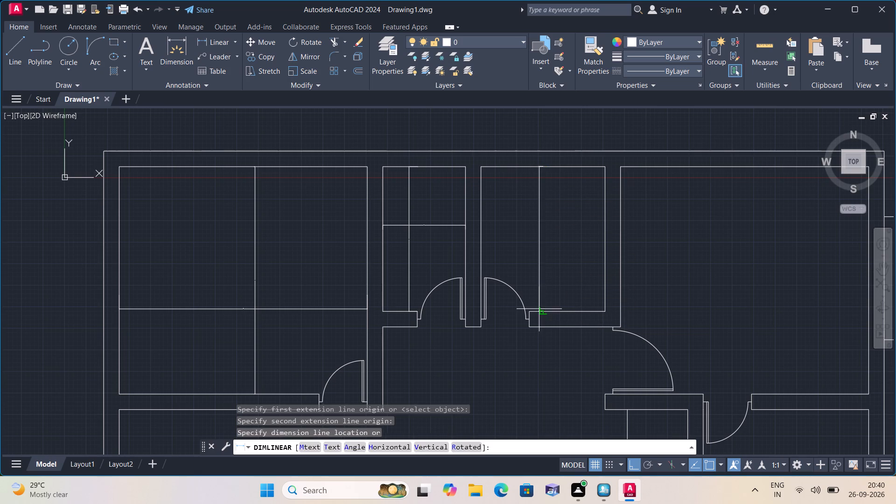
pyautogui.click(541, 301)
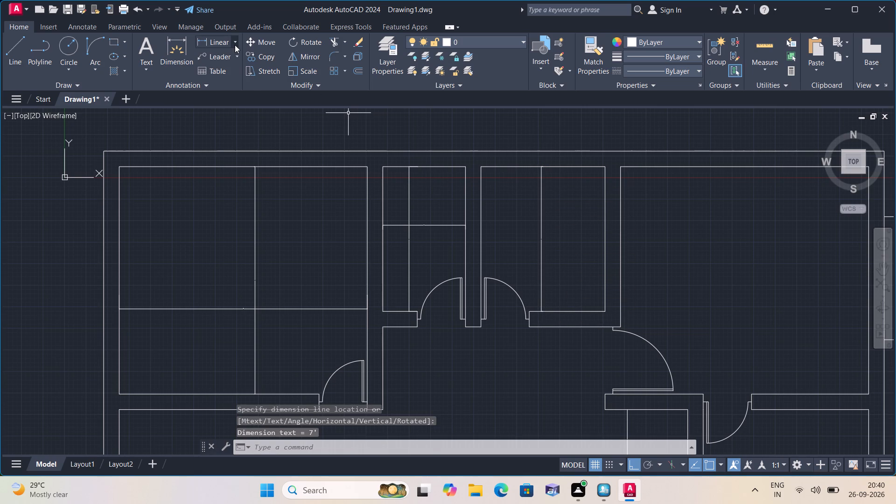
pyautogui.click(235, 43)
pyautogui.click(213, 62)
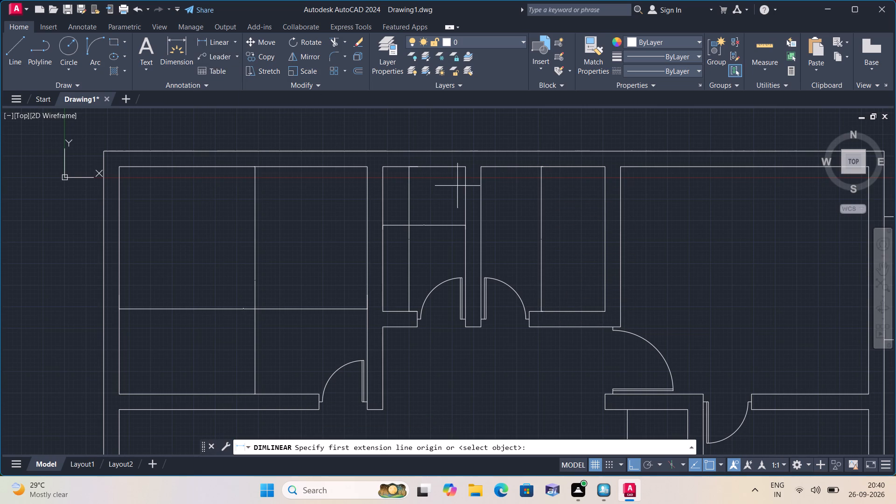
pyautogui.click(482, 198)
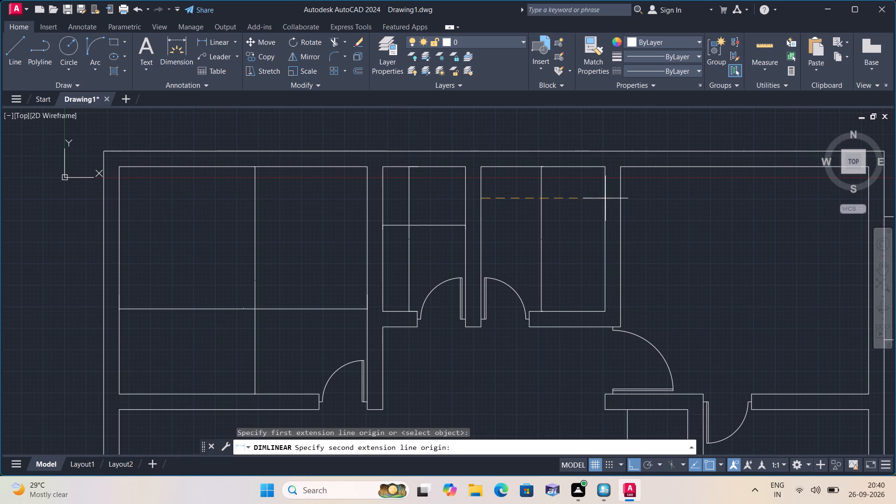
pyautogui.click(609, 197)
pyautogui.click(586, 205)
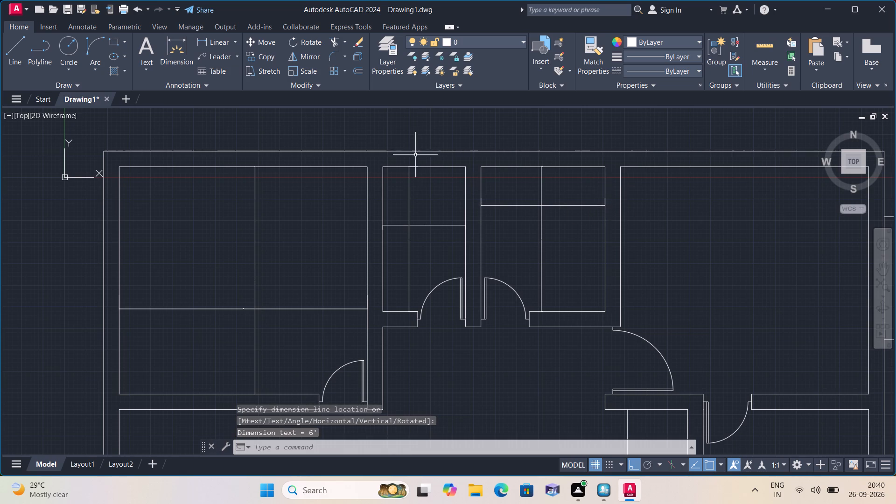
# Add linear dimensions for the northeast room's depth, down to its west door's leaf, and its width between inner wall faces.
pyautogui.click(231, 40)
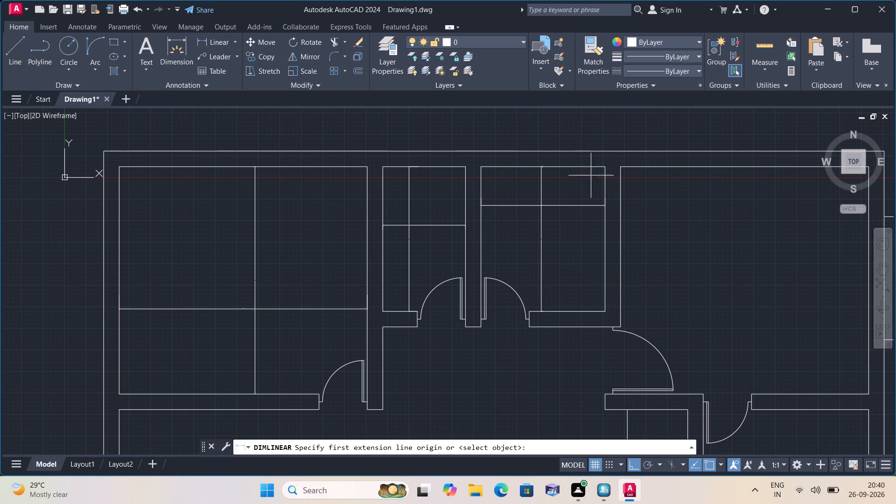
pyautogui.click(669, 166)
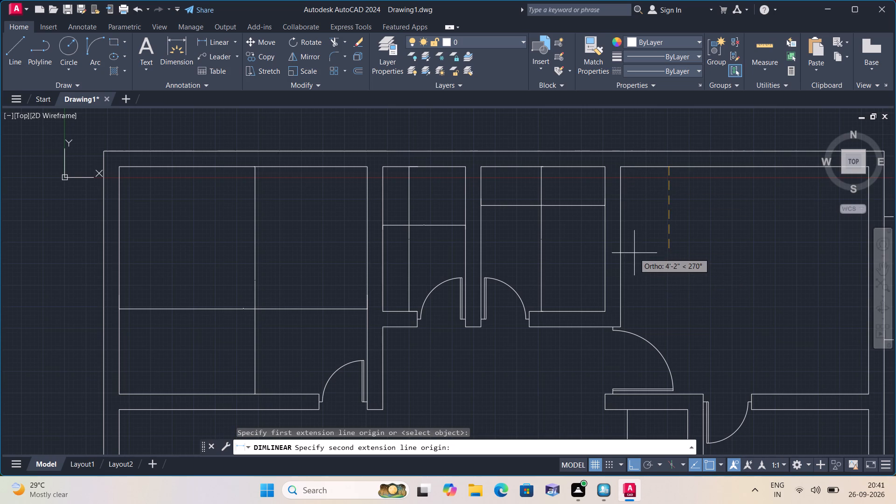
pyautogui.scroll(1, 634, 253)
pyautogui.scroll(-2, 635, 277)
pyautogui.scroll(1, 656, 349)
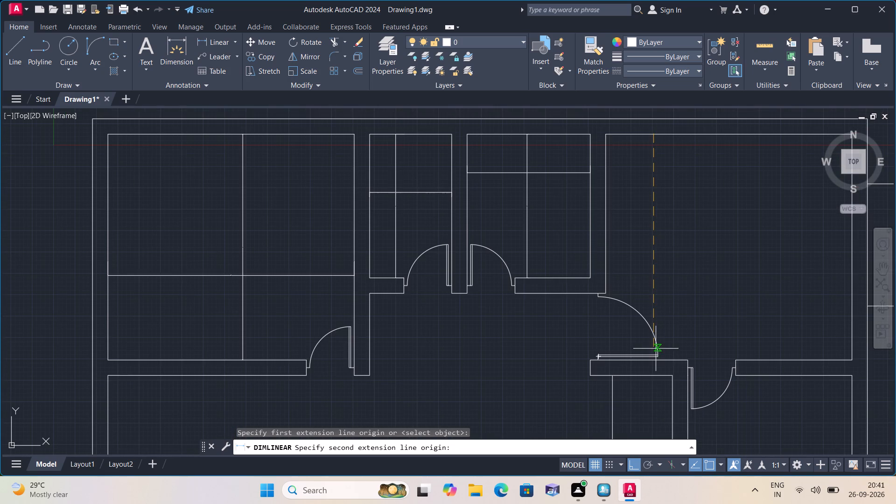
pyautogui.click(662, 360)
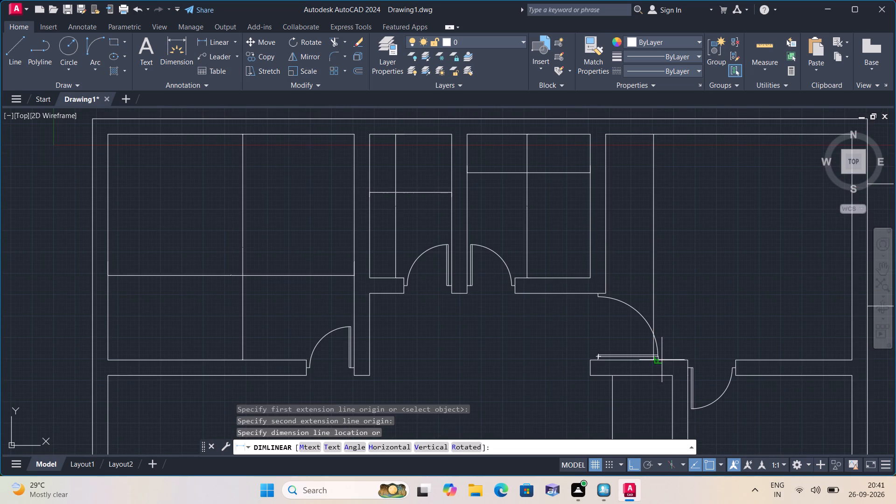
pyautogui.click(689, 337)
pyautogui.moveTo(685, 336); pyautogui.dragTo(628, 307, button='middle')
pyautogui.scroll(-1, 645, 313)
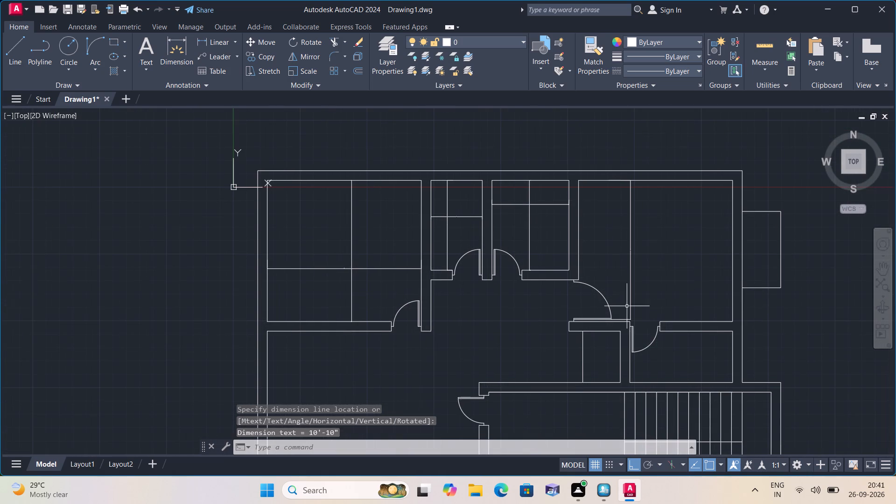
pyautogui.click(237, 41)
pyautogui.click(239, 59)
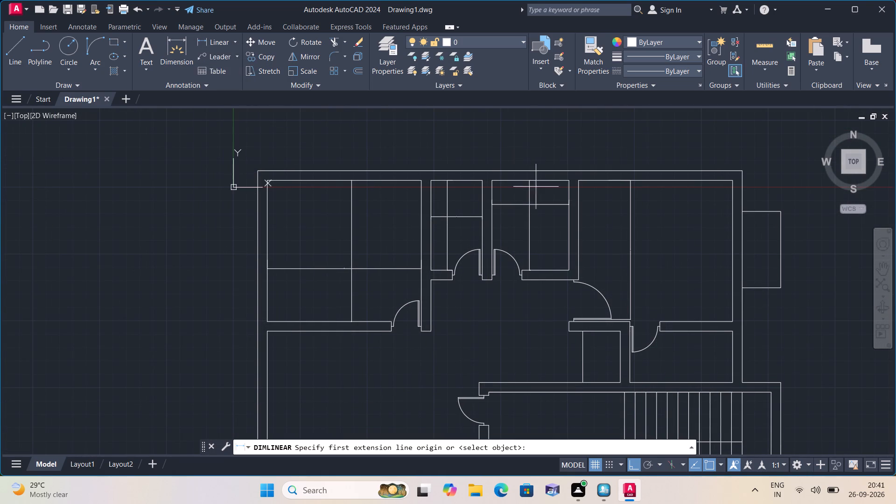
pyautogui.click(580, 205)
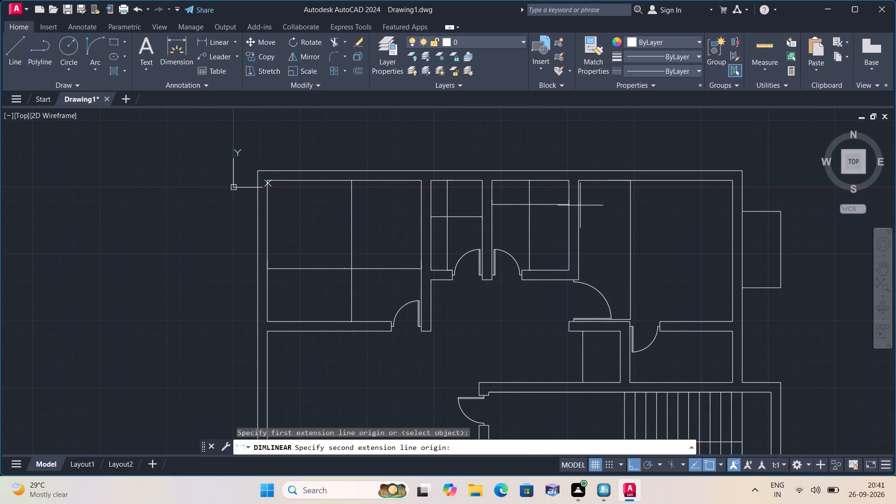
pyautogui.click(733, 205)
pyautogui.click(701, 218)
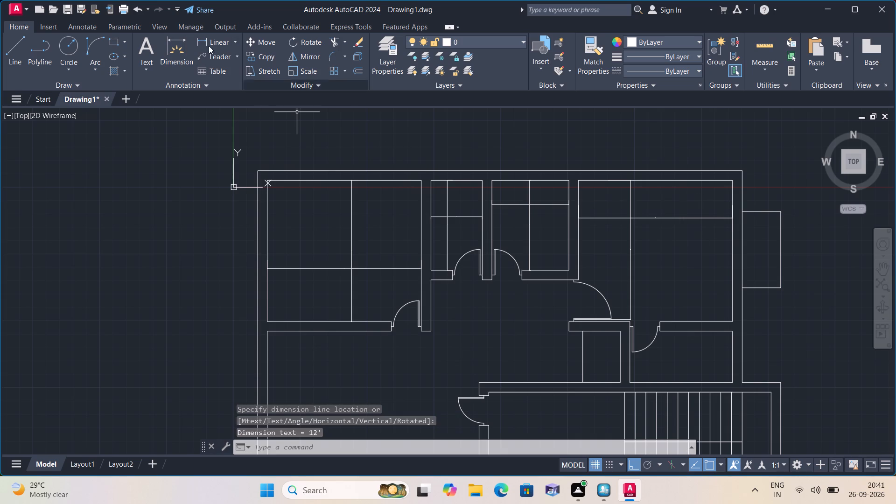
# Add linear dimensions for the large west hall's depth between inner wall faces and its width to the staircase area's west wall.
pyautogui.click(238, 41)
pyautogui.click(228, 58)
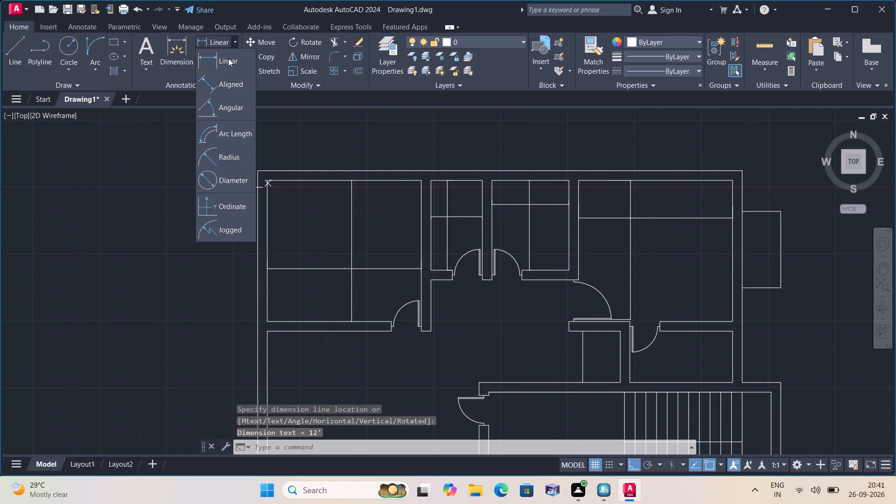
pyautogui.scroll(-1, 259, 112)
pyautogui.moveTo(324, 221); pyautogui.dragTo(323, 215, button='middle')
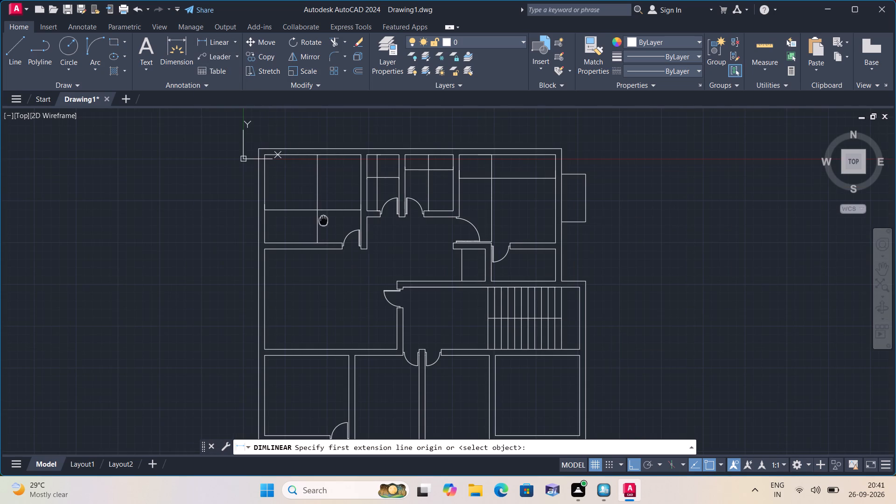
pyautogui.moveTo(323, 215); pyautogui.dragTo(322, 179, button='middle')
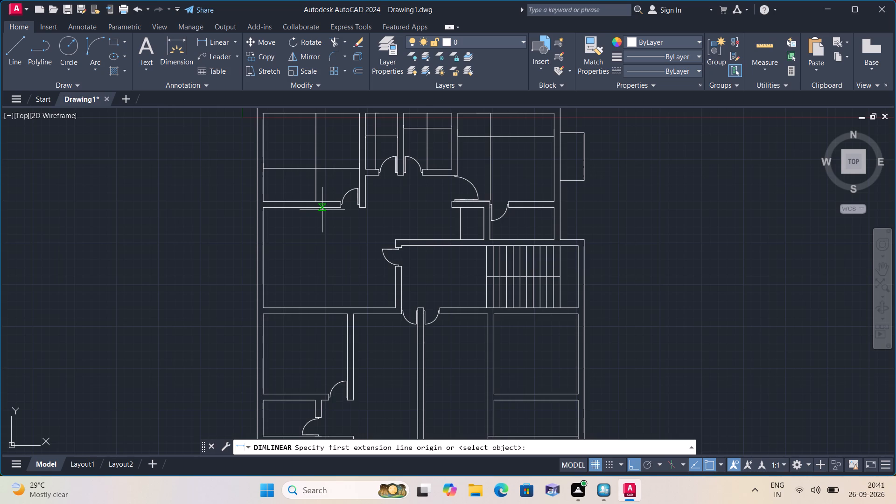
pyautogui.click(322, 209)
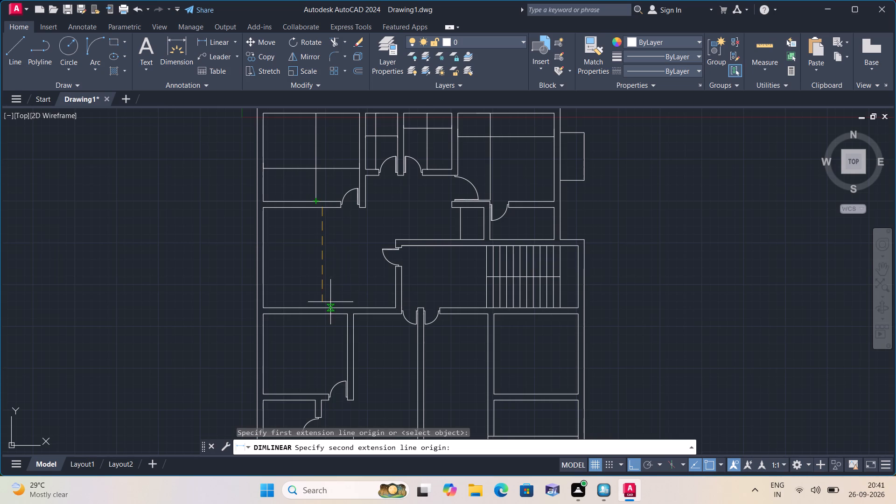
pyautogui.click(321, 307)
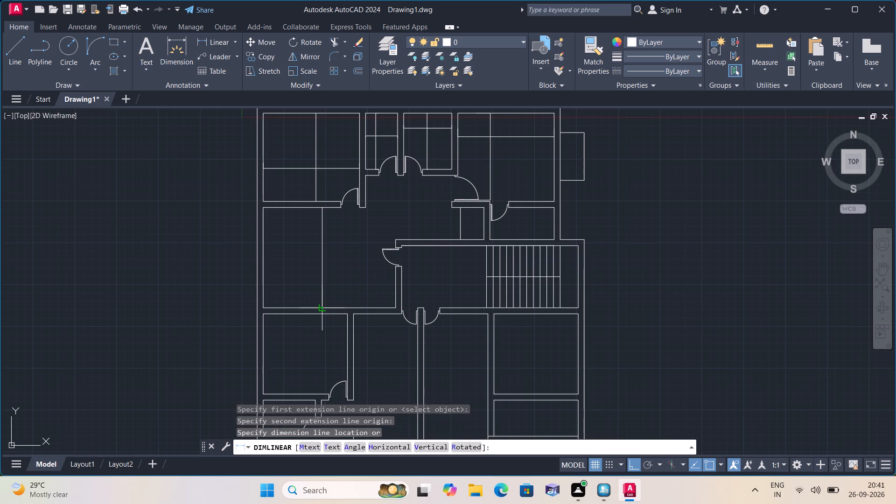
pyautogui.click(320, 292)
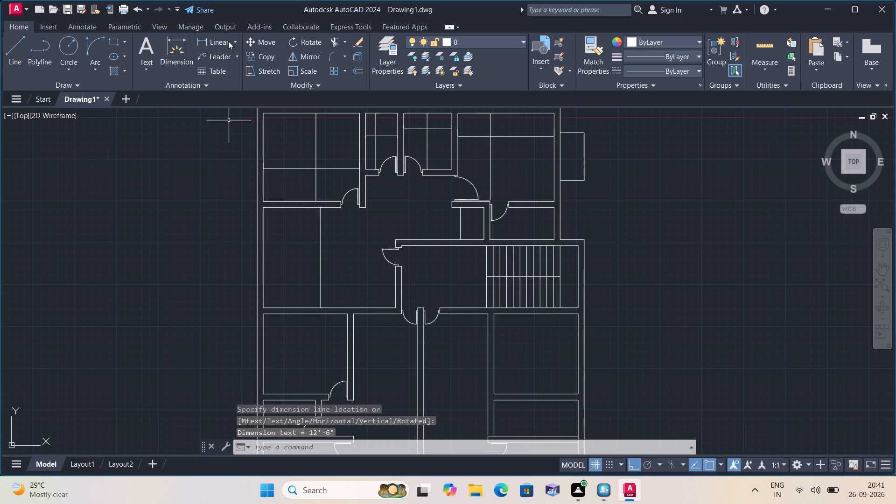
pyautogui.click(231, 41)
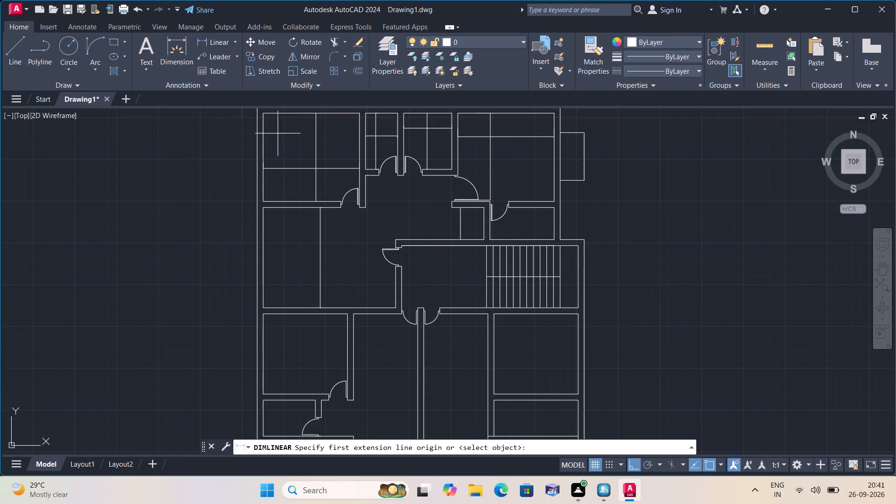
pyautogui.click(261, 251)
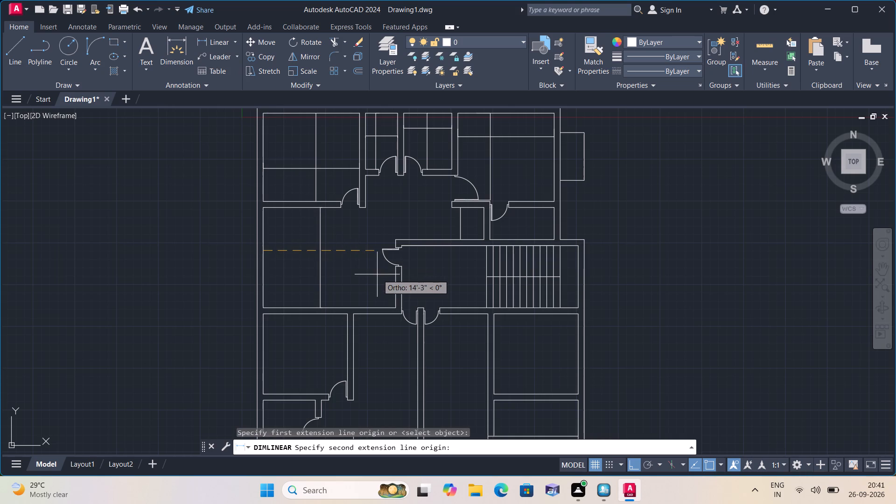
pyautogui.scroll(1, 393, 241)
pyautogui.click(392, 243)
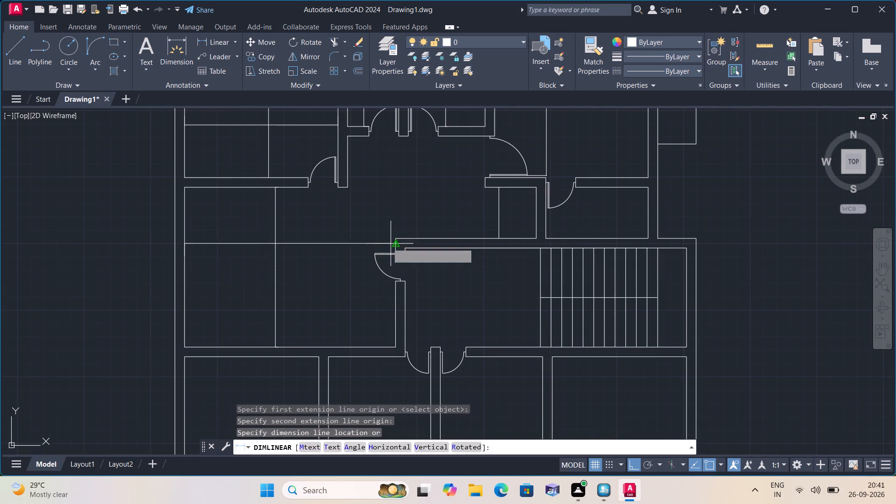
pyautogui.click(381, 240)
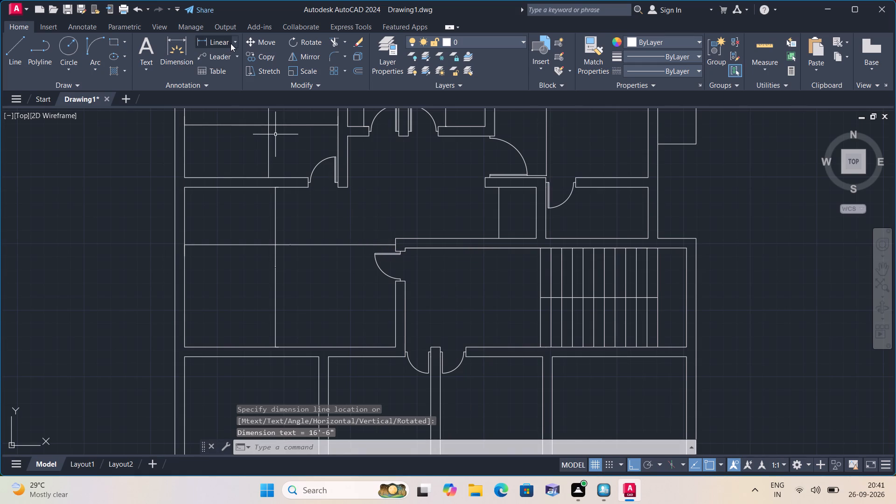
# Add linear dimensions for the staircase area's depth between inner wall faces and its width from the west wall to the first stair line.
pyautogui.click(234, 42)
pyautogui.click(232, 57)
pyautogui.scroll(-1, 383, 186)
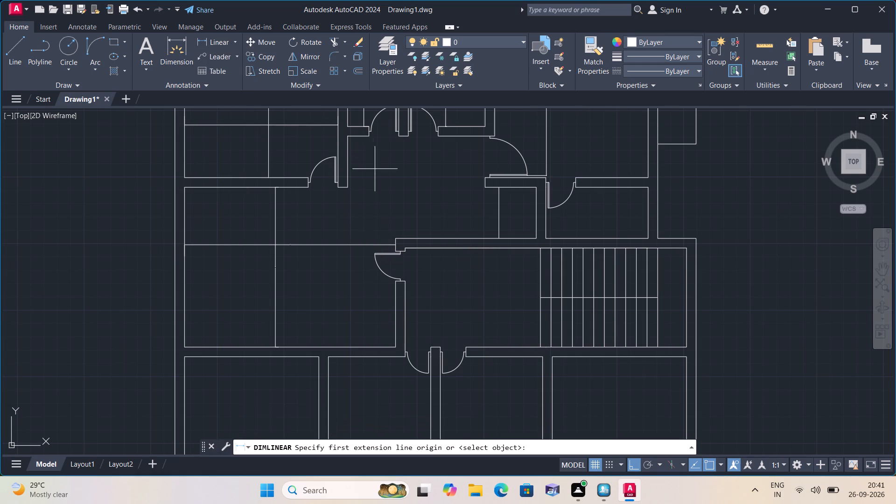
pyautogui.scroll(2, 411, 224)
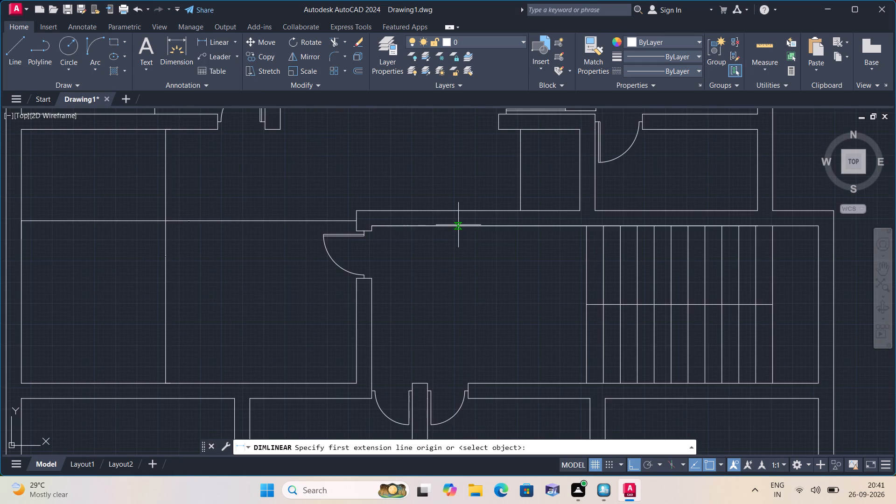
pyautogui.click(459, 223)
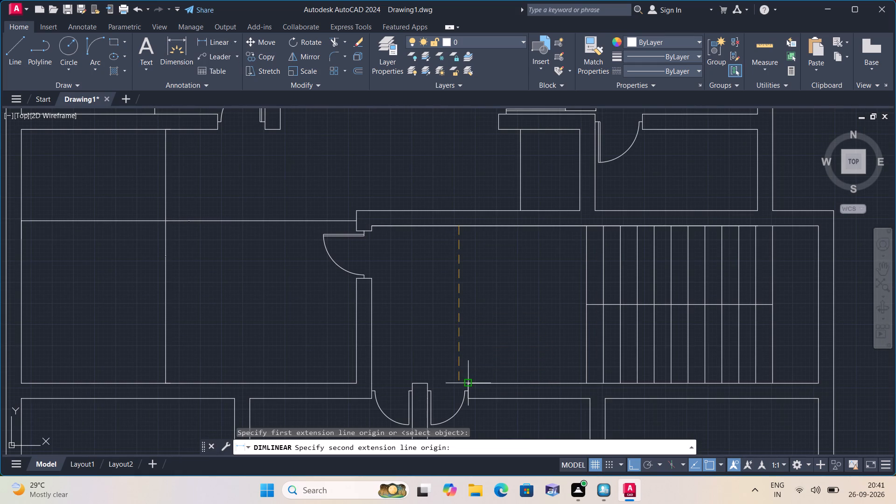
pyautogui.click(469, 382)
pyautogui.click(429, 362)
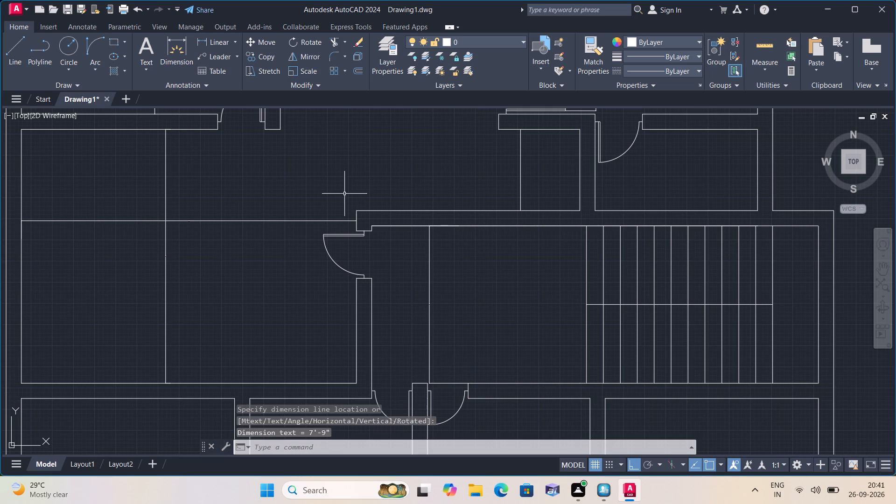
pyautogui.click(234, 39)
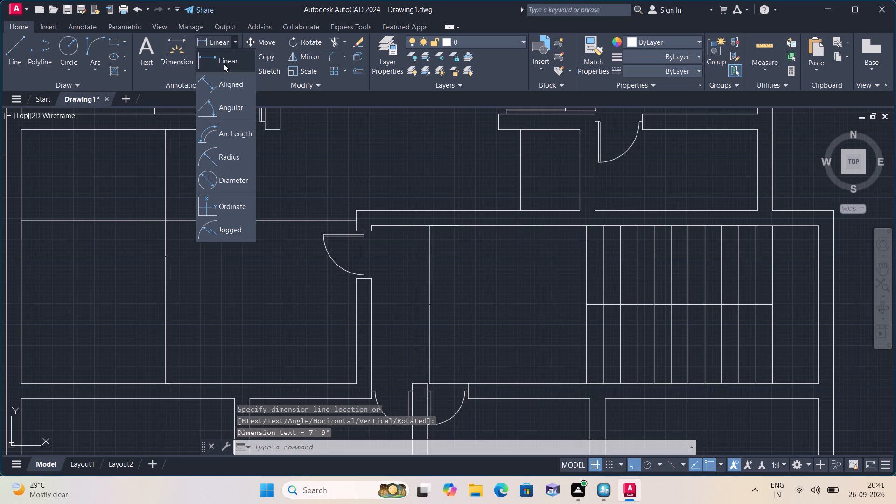
pyautogui.click(238, 58)
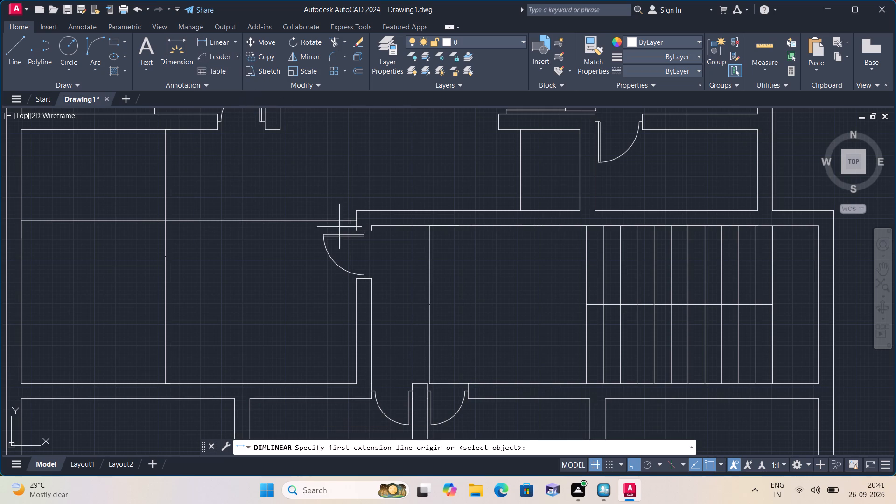
pyautogui.moveTo(395, 290); pyautogui.dragTo(390, 251, button='middle')
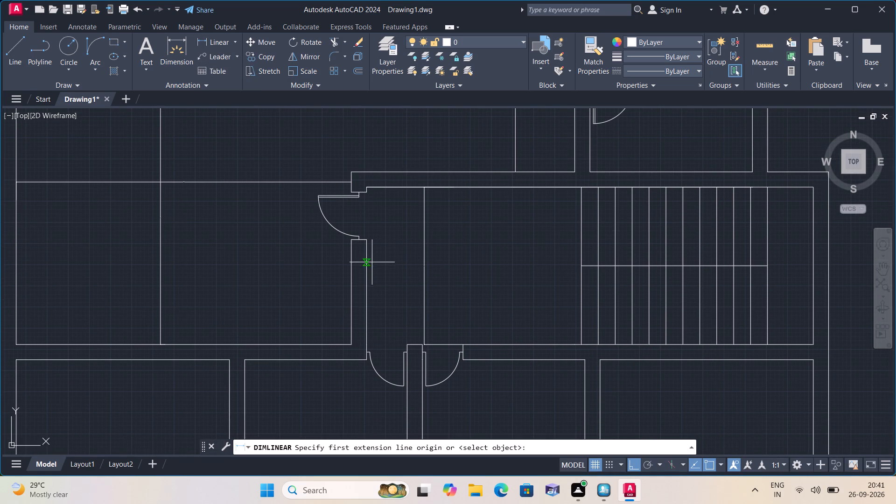
pyautogui.click(367, 263)
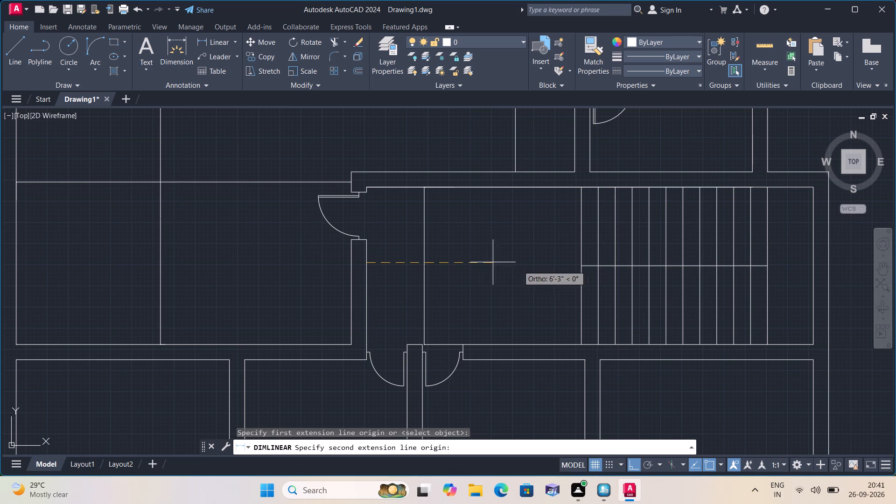
pyautogui.click(580, 260)
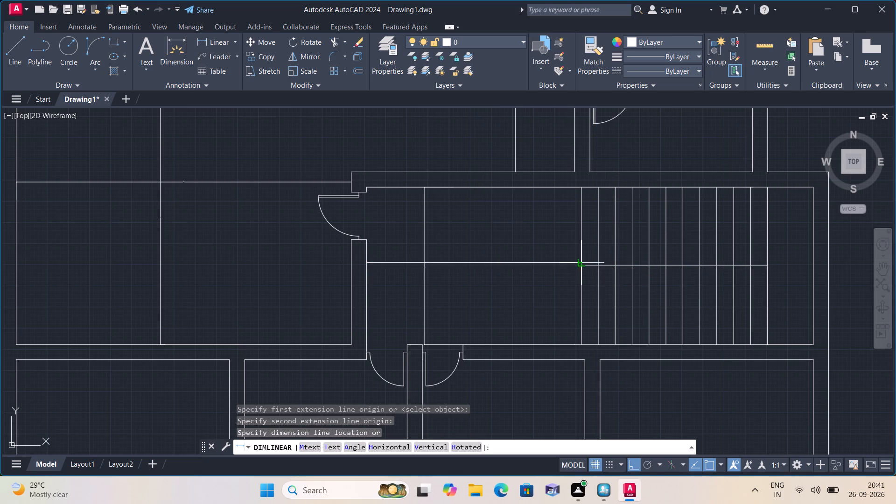
pyautogui.click(540, 233)
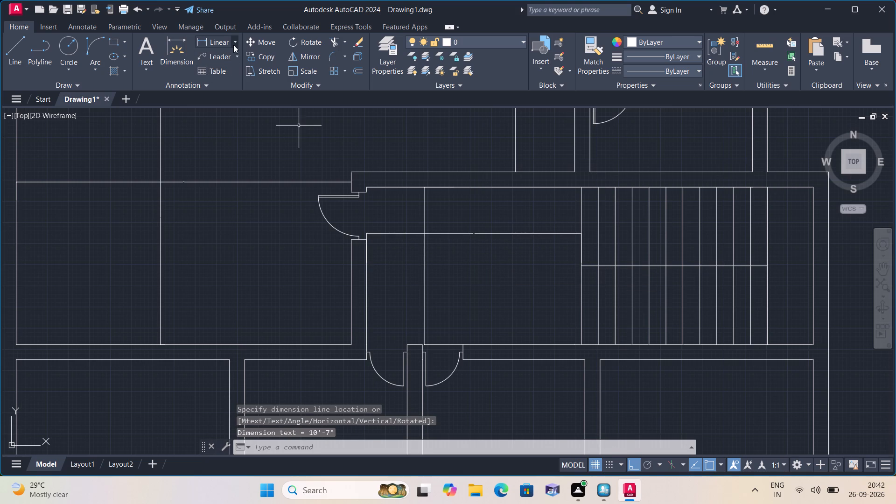
# Add linear dimensions for the interior depth and width of the west room directly south of the large west hall.
pyautogui.click(233, 45)
pyautogui.click(234, 59)
pyautogui.scroll(-4, 239, 79)
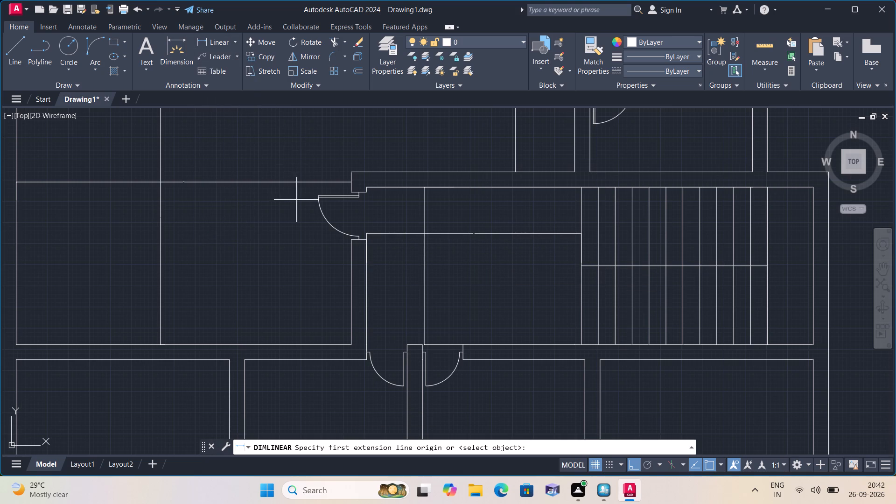
pyautogui.moveTo(296, 200); pyautogui.dragTo(311, 166, button='middle')
pyautogui.scroll(-1, 311, 165)
pyautogui.moveTo(364, 265); pyautogui.dragTo(389, 161, button='middle')
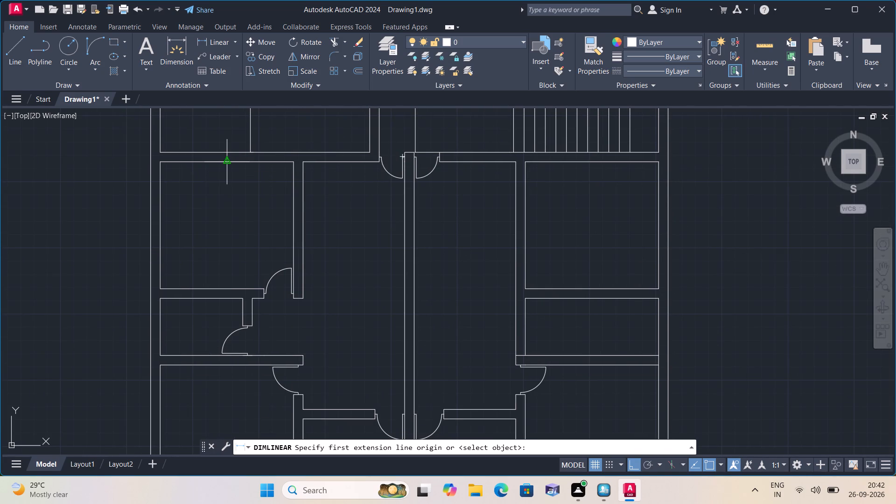
pyautogui.moveTo(227, 160); pyautogui.dragTo(227, 166)
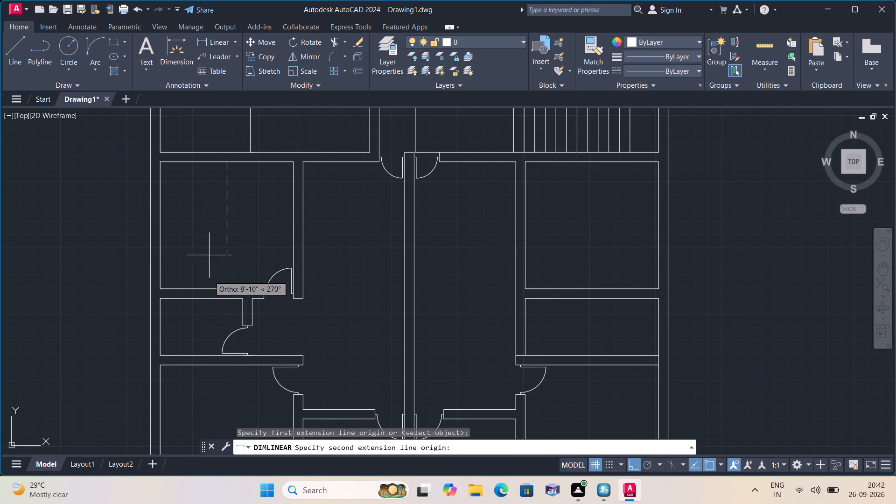
pyautogui.click(223, 287)
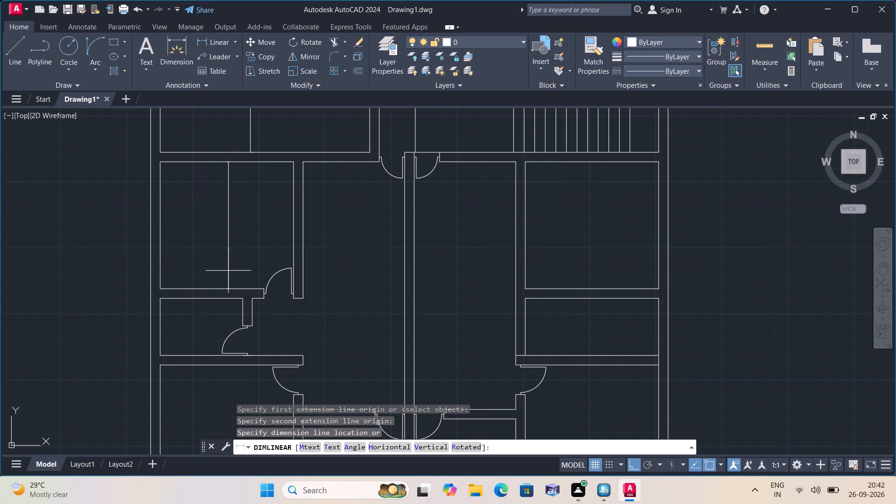
pyautogui.click(229, 264)
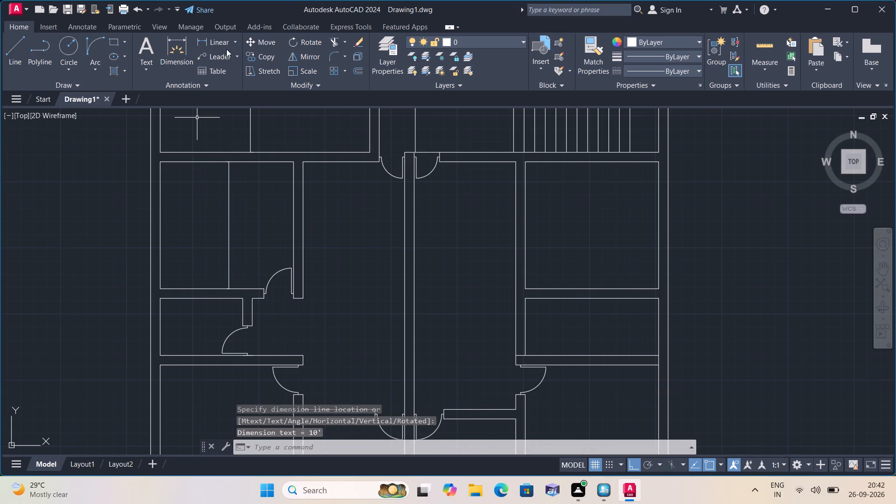
pyautogui.click(235, 42)
pyautogui.click(233, 60)
pyautogui.click(293, 198)
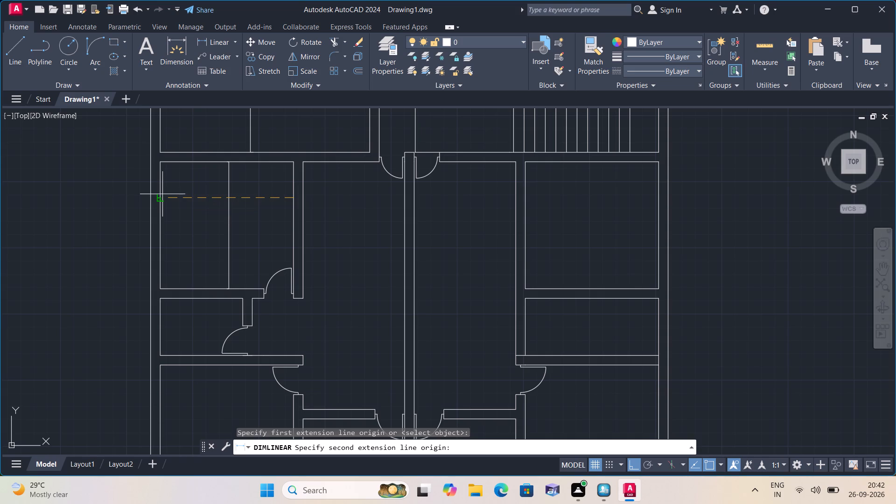
pyautogui.click(161, 198)
pyautogui.click(162, 205)
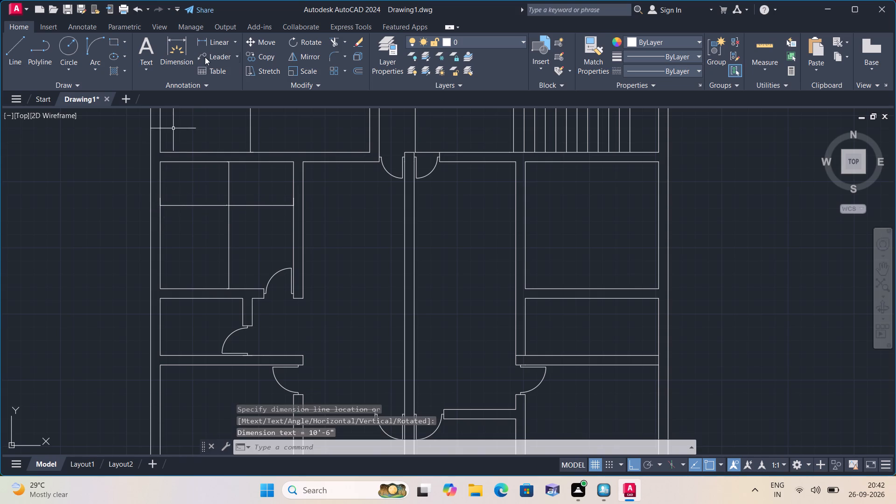
# Add linear dimensions for the width and full depth of the long central hall on the west side of the central dividing wall.
pyautogui.click(237, 42)
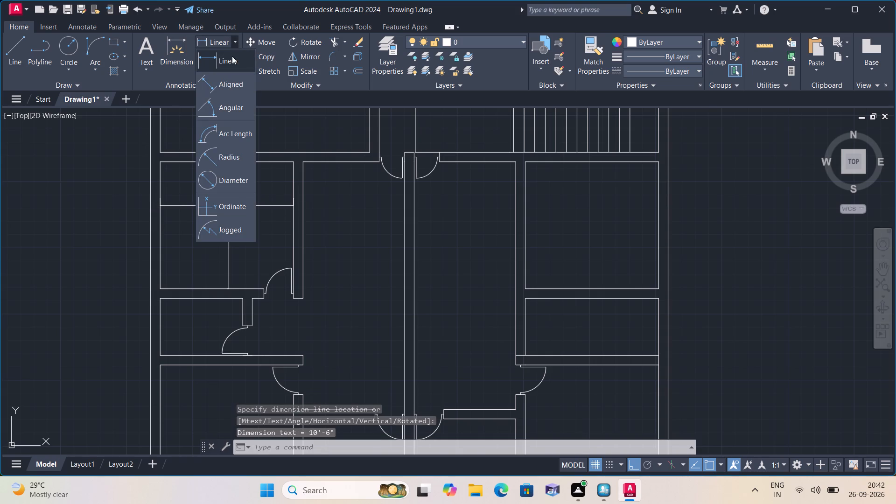
pyautogui.click(226, 58)
pyautogui.scroll(-1, 290, 209)
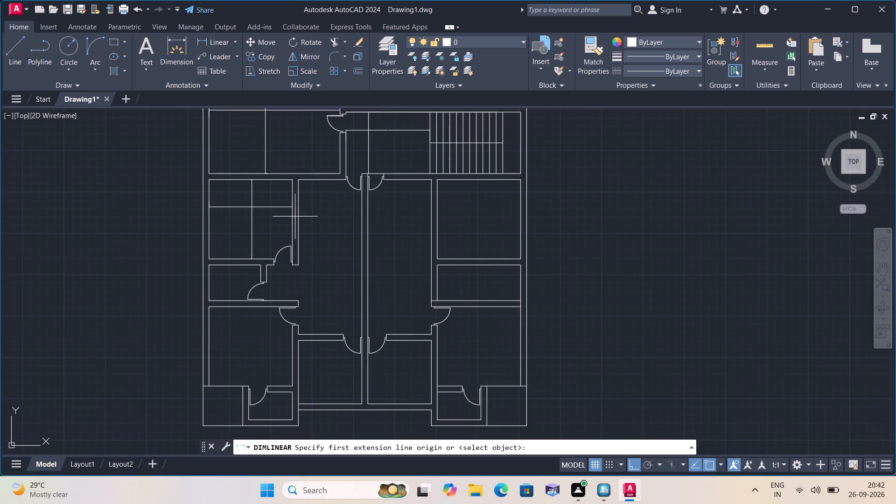
pyautogui.scroll(1, 304, 233)
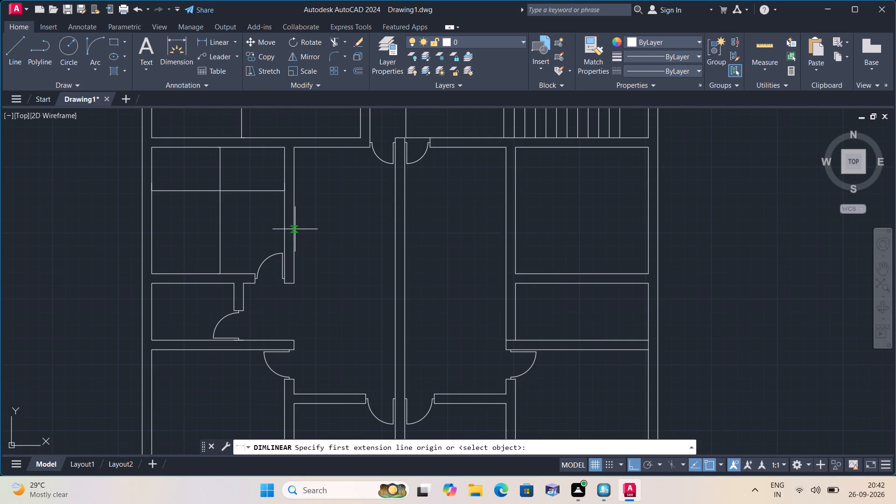
pyautogui.click(295, 229)
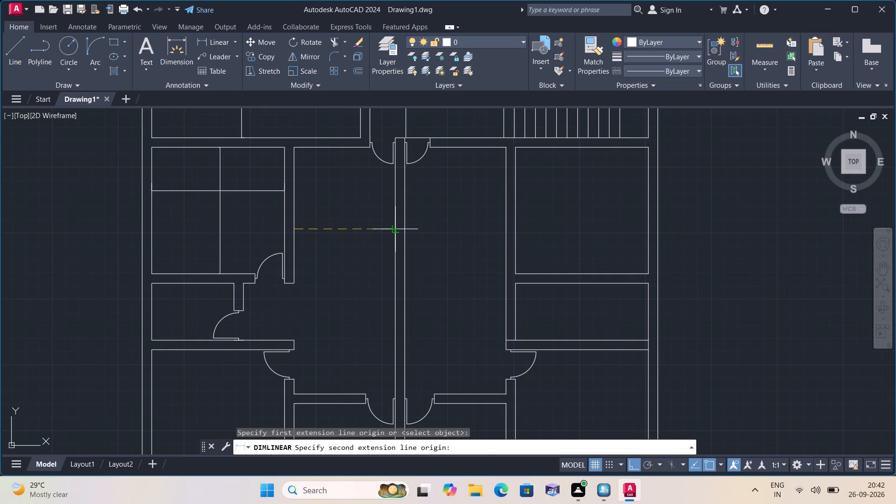
pyautogui.click(393, 231)
pyautogui.click(380, 236)
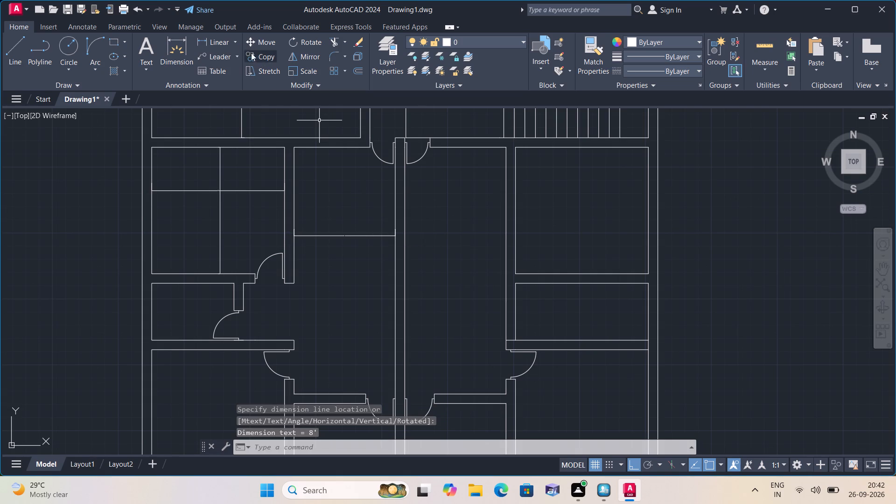
pyautogui.click(235, 40)
pyautogui.click(238, 60)
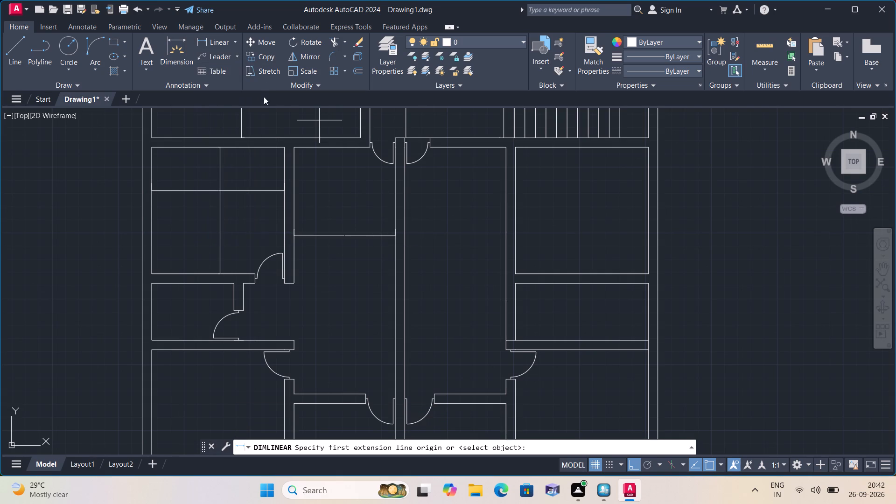
pyautogui.scroll(1, 315, 155)
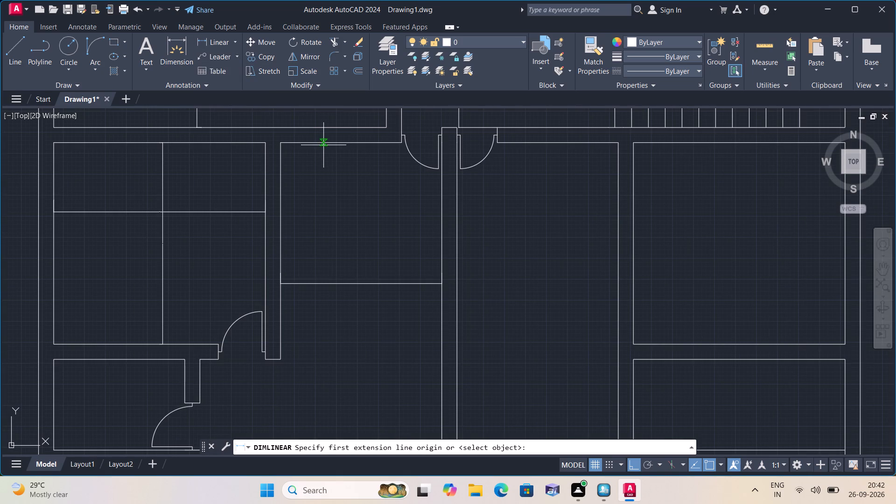
pyautogui.click(328, 143)
pyautogui.scroll(-2, 327, 154)
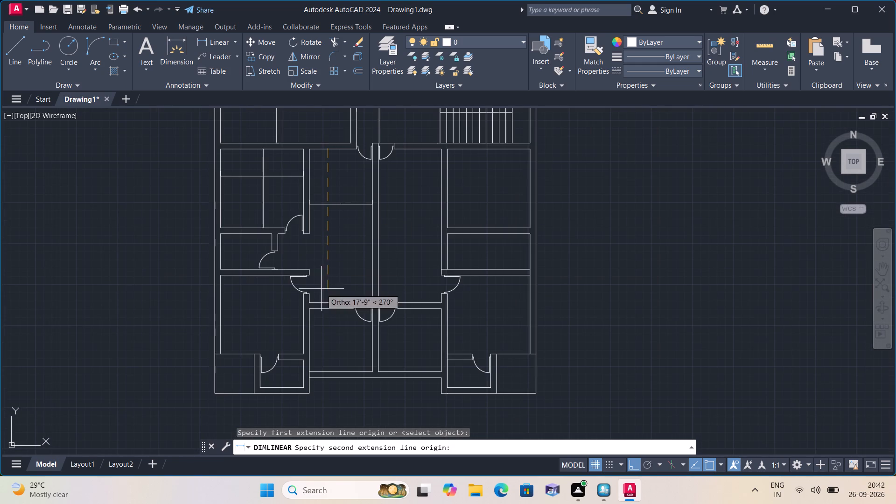
pyautogui.scroll(1, 323, 299)
pyautogui.click(327, 308)
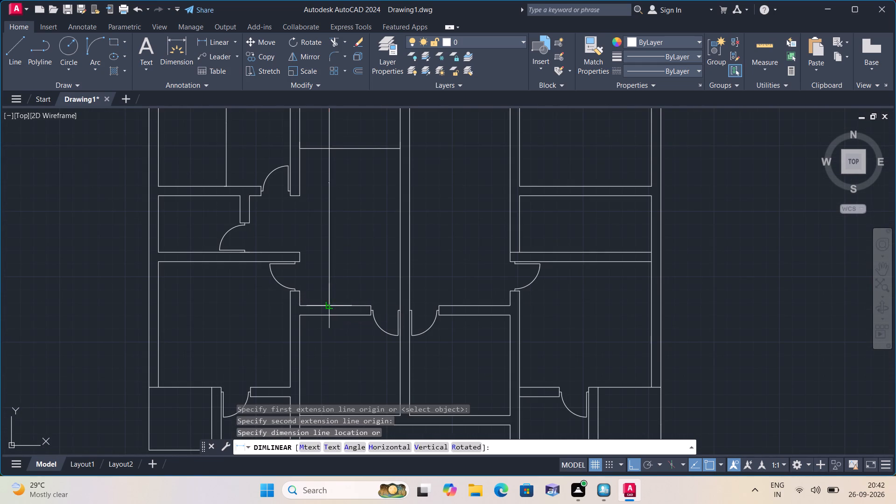
pyautogui.click(336, 263)
# Add a linear dimension for the width of the long central hall on the east side of the central dividing wall.
pyautogui.click(236, 41)
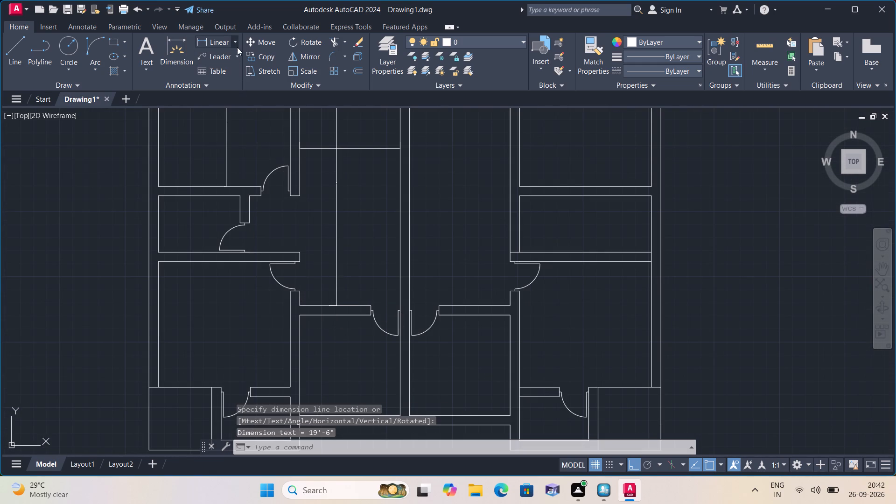
pyautogui.click(237, 55)
pyautogui.scroll(-1, 237, 71)
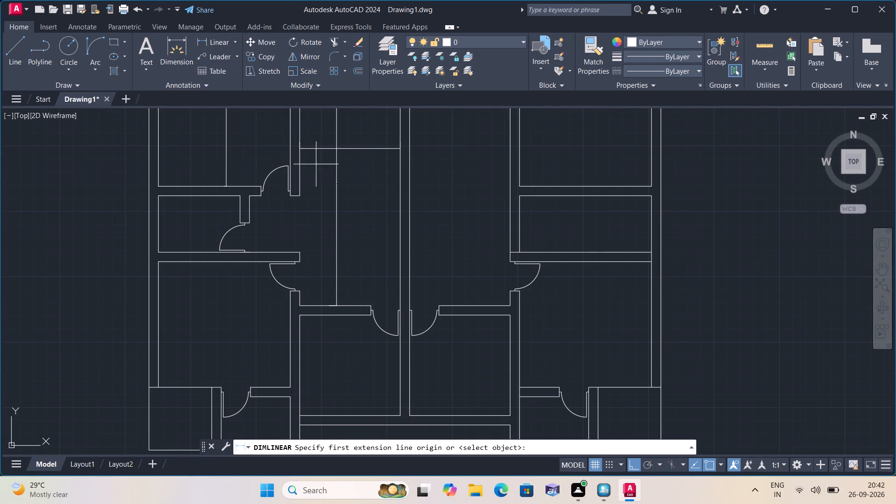
pyautogui.scroll(-1, 368, 179)
pyautogui.click(394, 178)
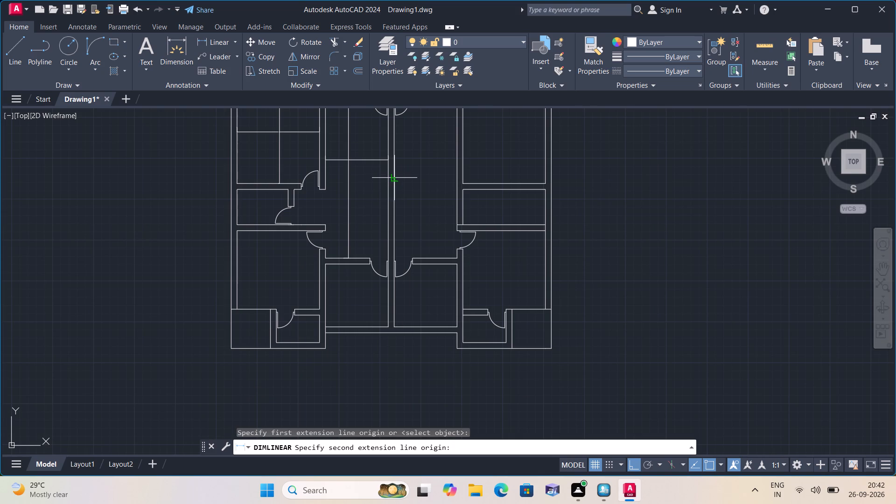
pyautogui.scroll(1, 418, 177)
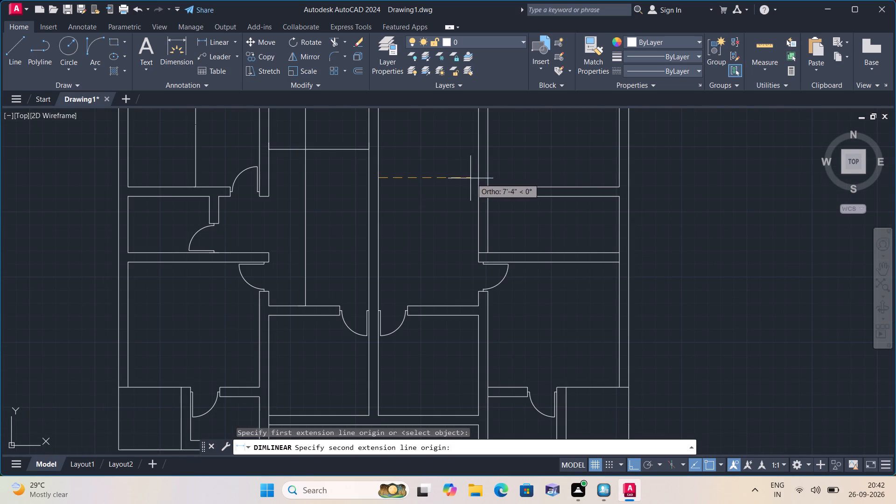
pyautogui.click(478, 175)
pyautogui.click(463, 191)
pyautogui.scroll(-1, 401, 176)
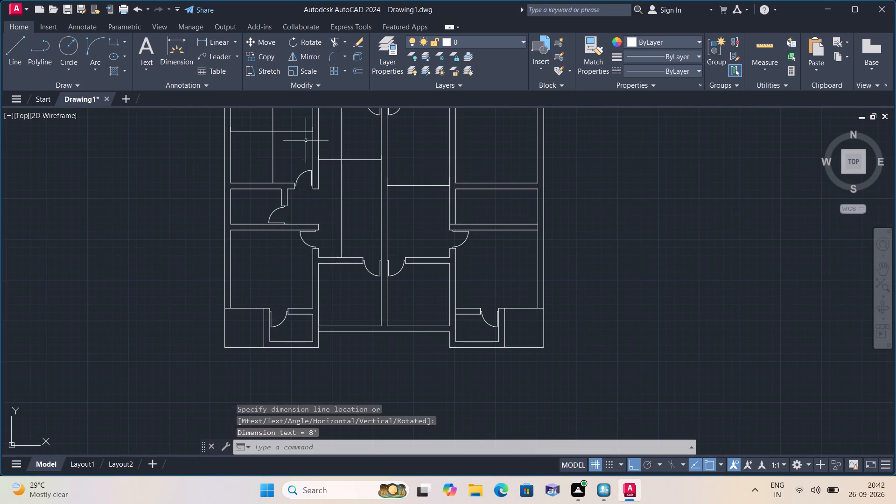
# Add a linear dimension for the full depth of the long central hall east of the dividing wall, between inner wall faces.
pyautogui.click(238, 44)
pyautogui.click(227, 56)
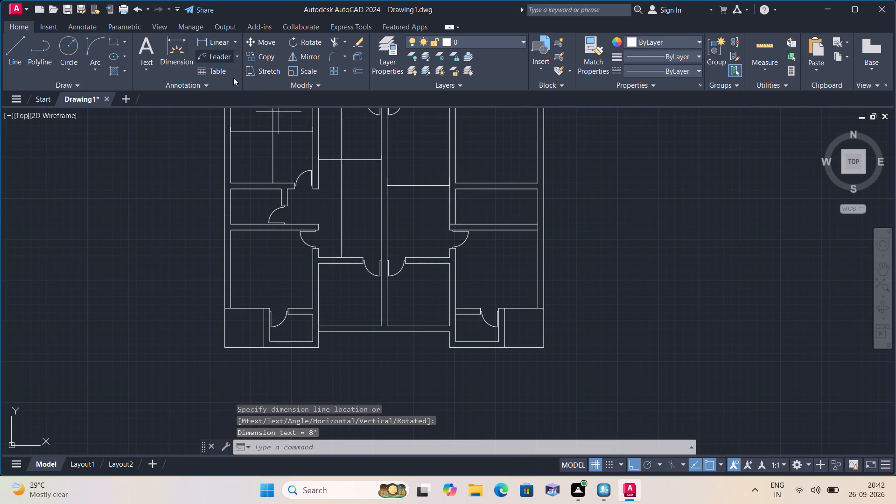
pyautogui.scroll(1, 350, 190)
pyautogui.moveTo(348, 201); pyautogui.dragTo(341, 276, button='middle')
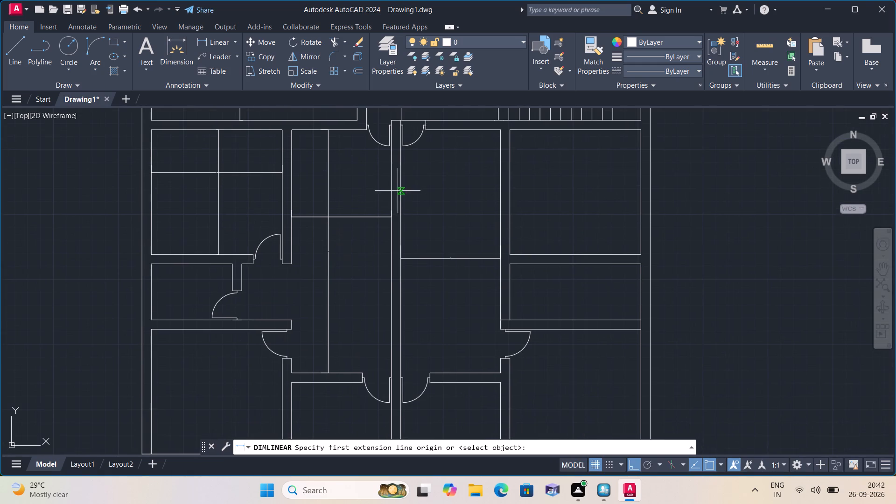
pyautogui.click(450, 132)
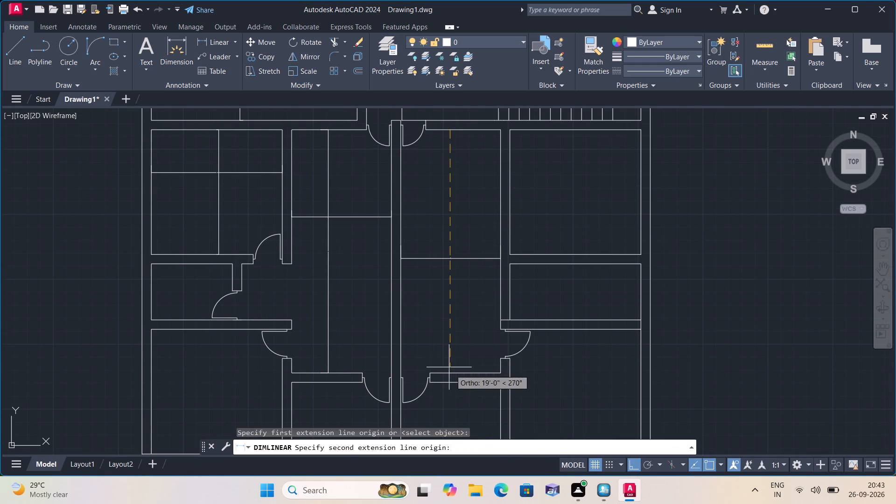
pyautogui.click(453, 372)
pyautogui.click(459, 353)
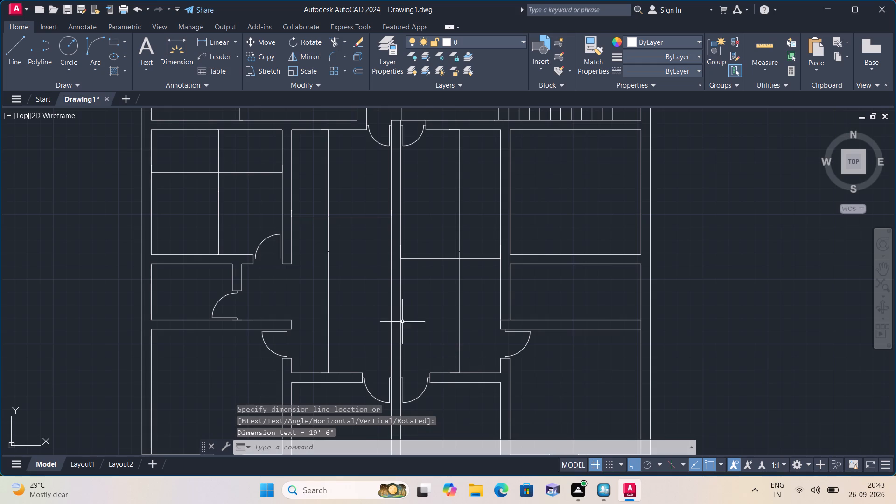
# Add linear dimensions for the interior width and depth of the east room directly south of the staircase.
pyautogui.click(237, 42)
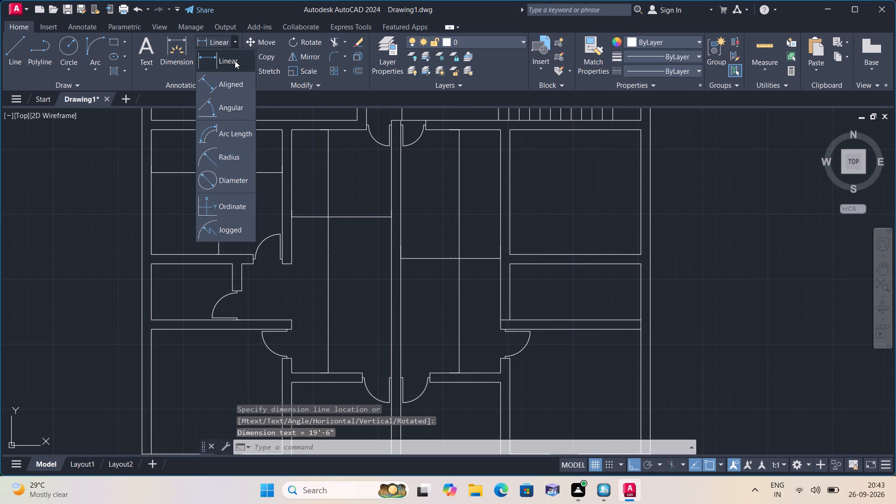
pyautogui.click(233, 64)
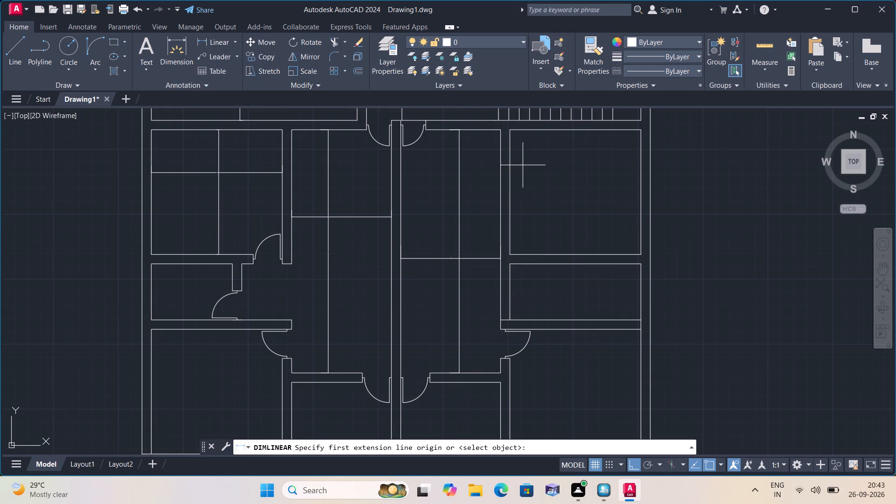
pyautogui.click(509, 161)
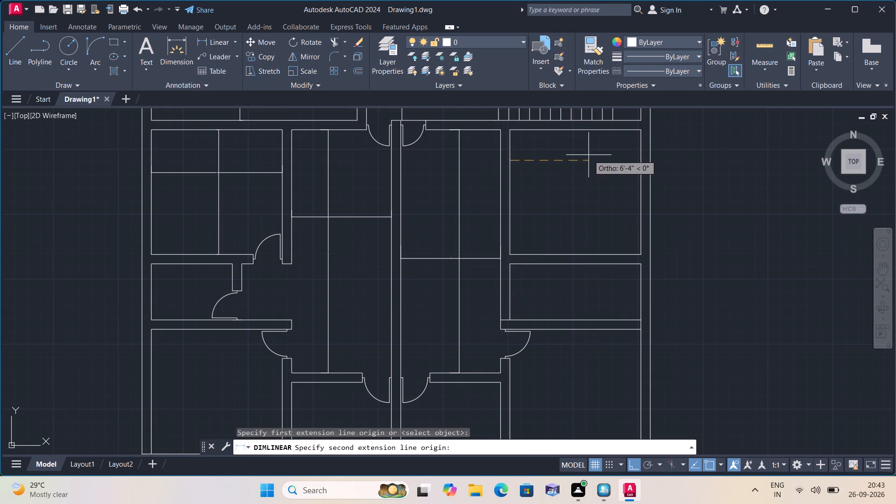
pyautogui.click(639, 161)
pyautogui.click(620, 179)
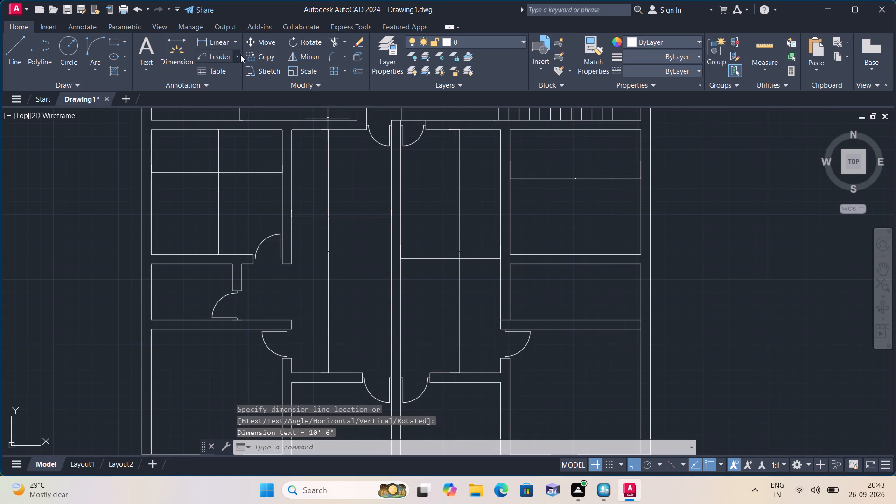
pyautogui.click(236, 41)
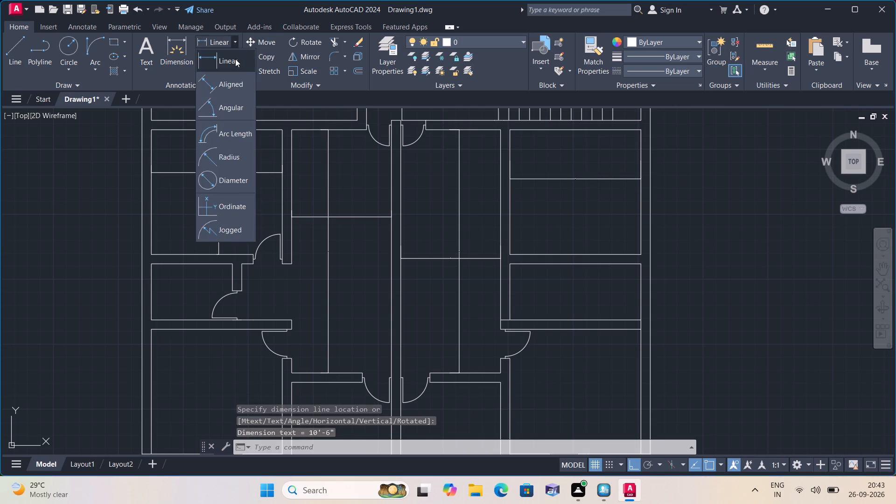
pyautogui.click(235, 59)
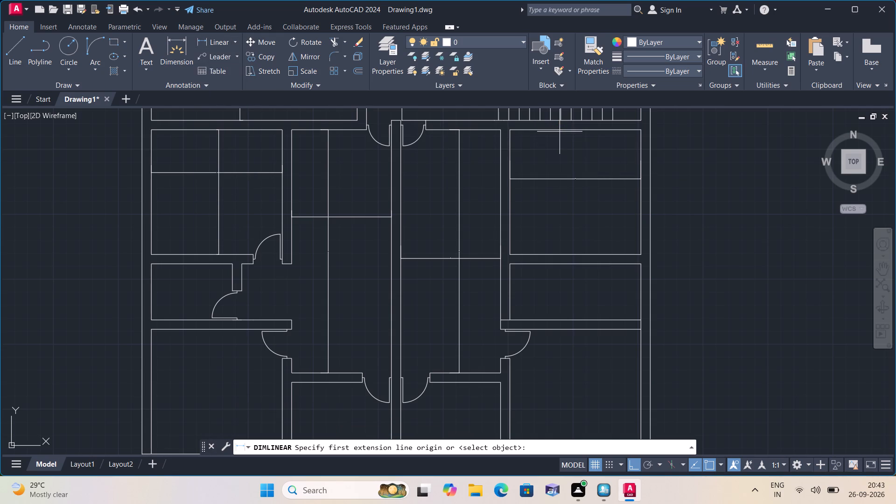
pyautogui.click(560, 131)
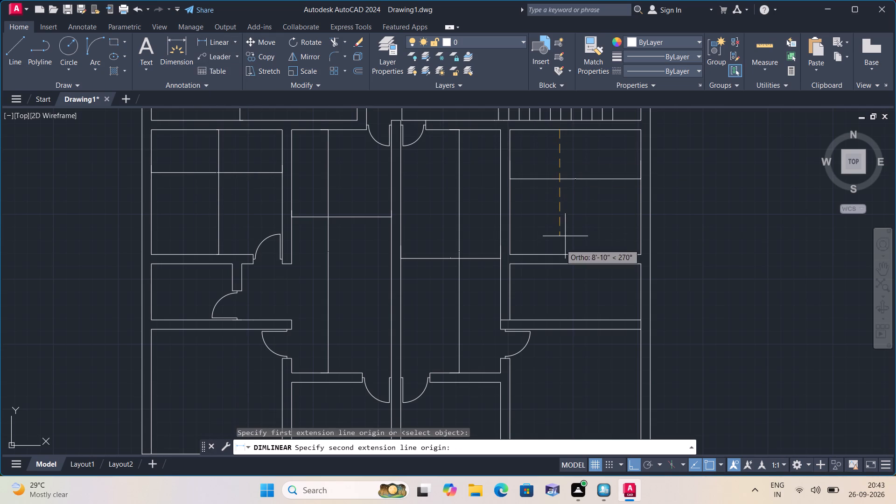
pyautogui.click(558, 254)
pyautogui.click(557, 250)
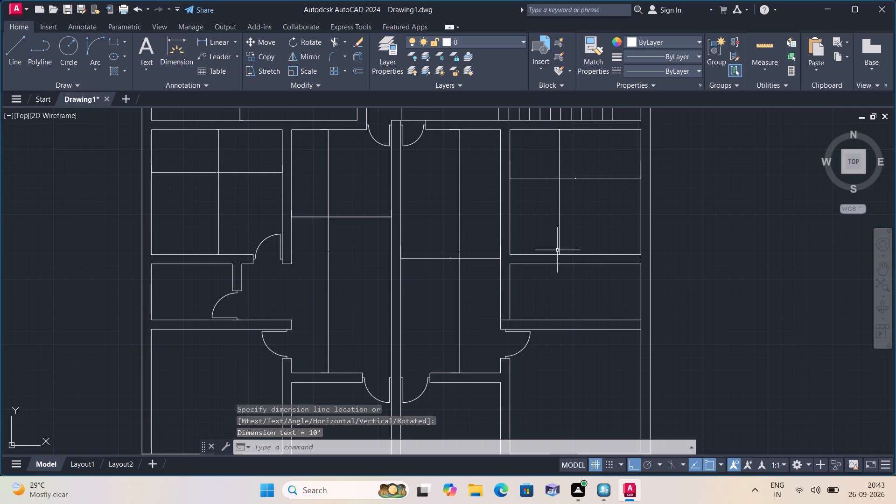
# Add linear dimensions for the interior depth and width of the narrow east room below the room south of the staircase.
pyautogui.click(232, 42)
pyautogui.click(233, 63)
pyautogui.scroll(-1, 239, 105)
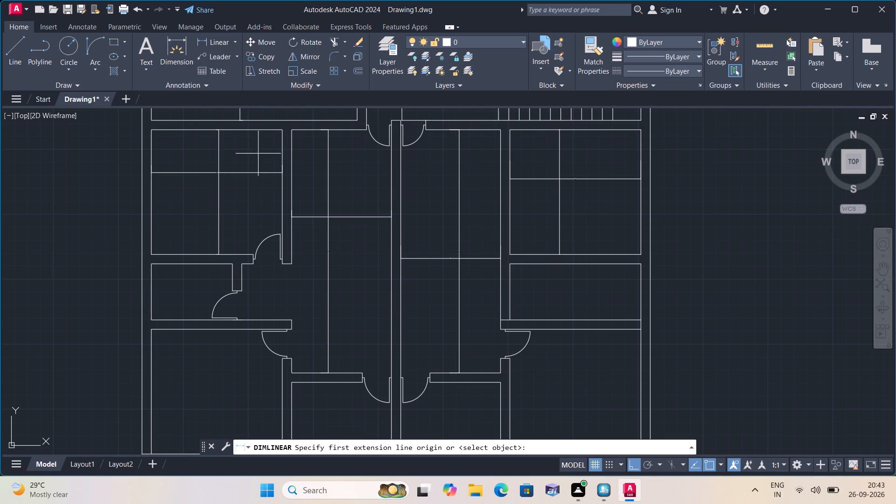
pyautogui.moveTo(532, 279); pyautogui.dragTo(522, 197, button='middle')
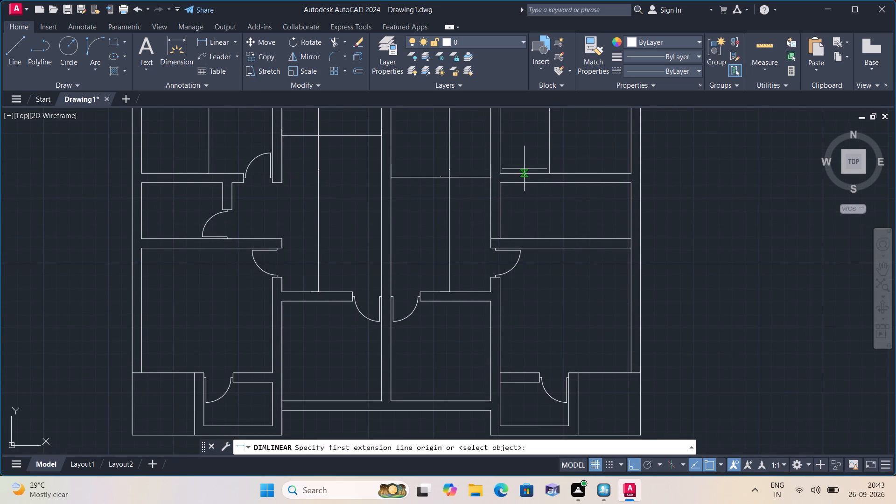
pyautogui.click(530, 184)
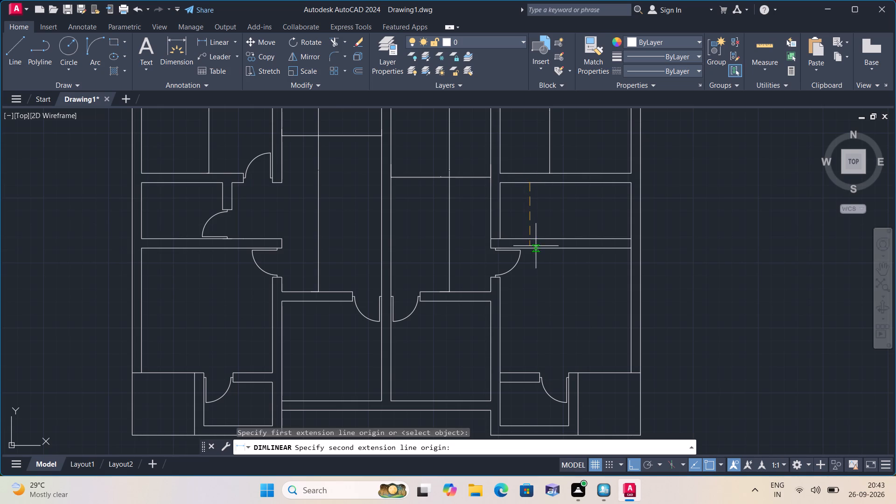
pyautogui.click(532, 240)
pyautogui.click(529, 226)
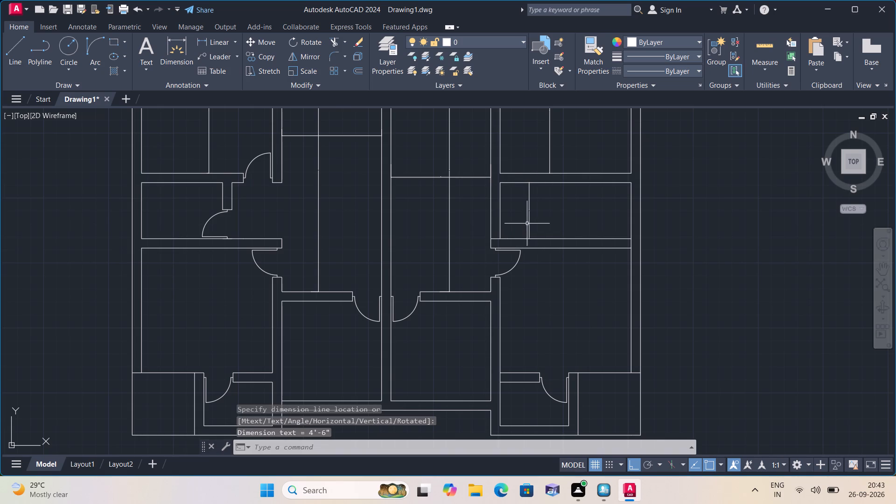
pyautogui.click(233, 42)
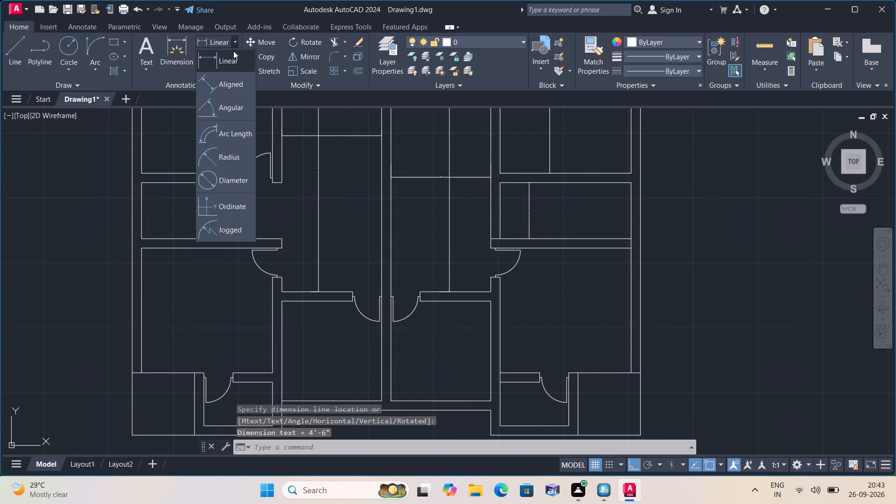
pyautogui.click(232, 58)
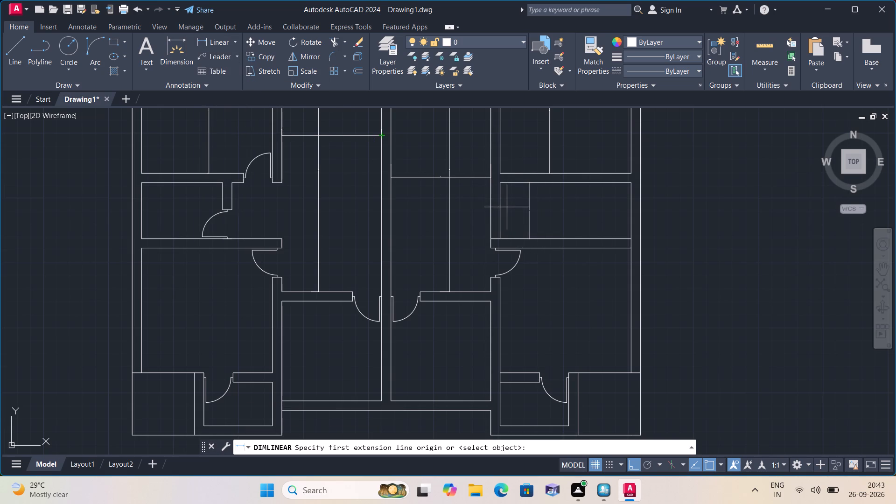
pyautogui.click(497, 208)
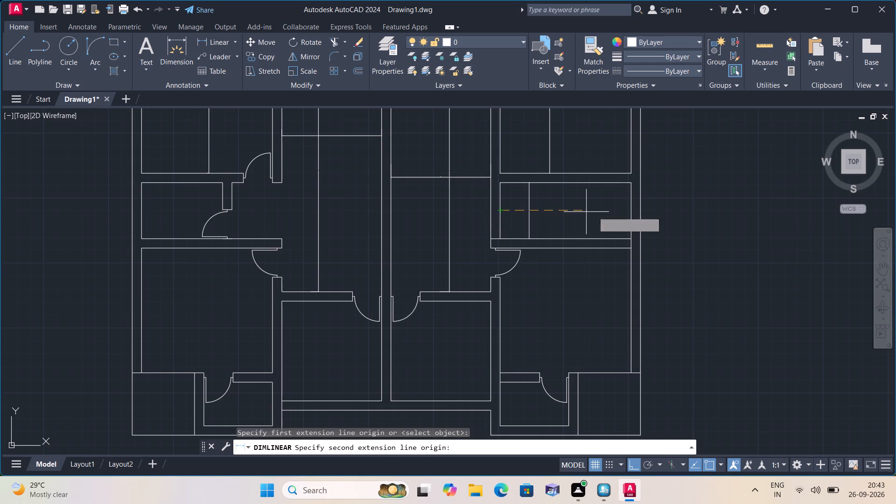
pyautogui.click(629, 212)
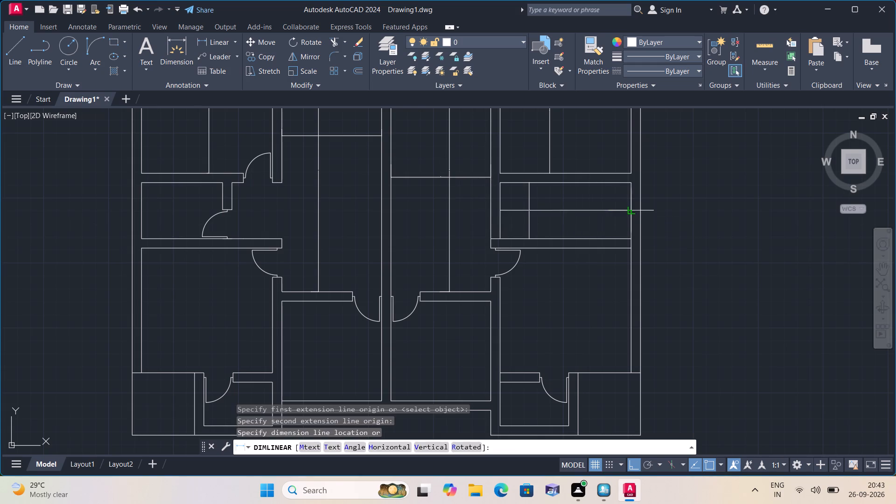
pyautogui.click(615, 217)
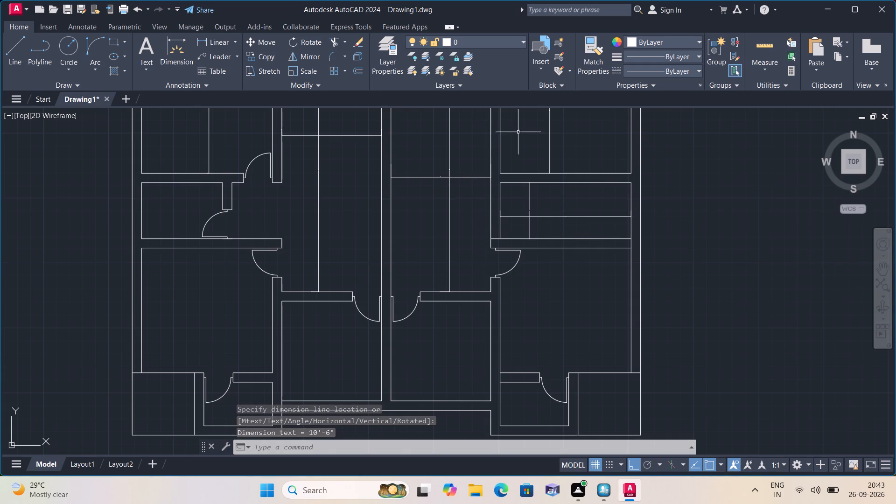
# Add linear dimensions for the interior depth and width of the small west room opposite the narrow east room.
pyautogui.click(239, 40)
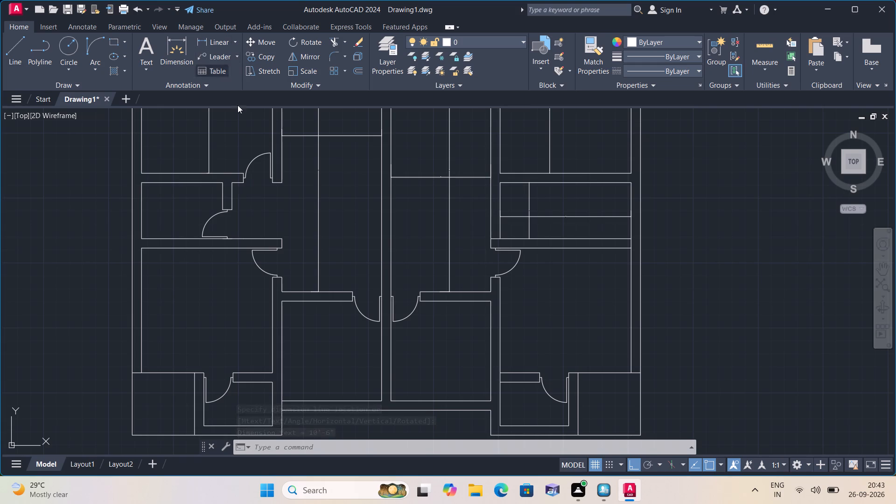
pyautogui.click(230, 41)
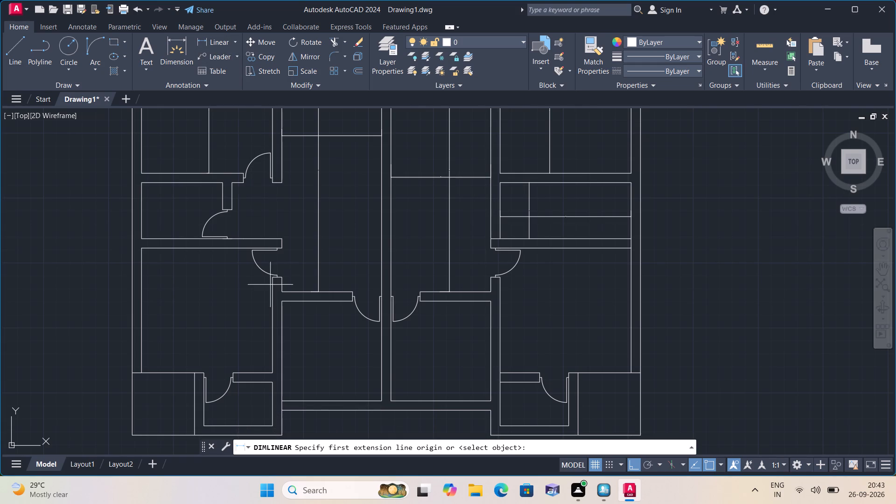
pyautogui.click(169, 184)
pyautogui.click(169, 241)
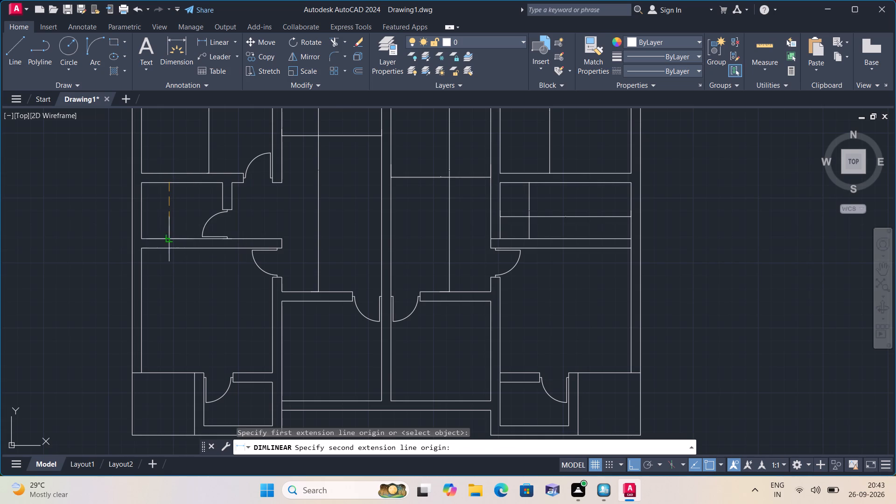
pyautogui.click(169, 241)
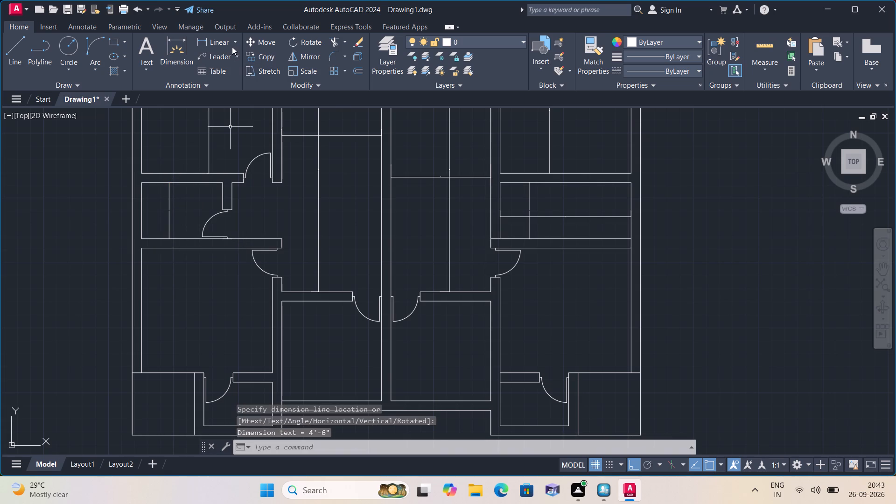
pyautogui.click(235, 42)
pyautogui.click(237, 63)
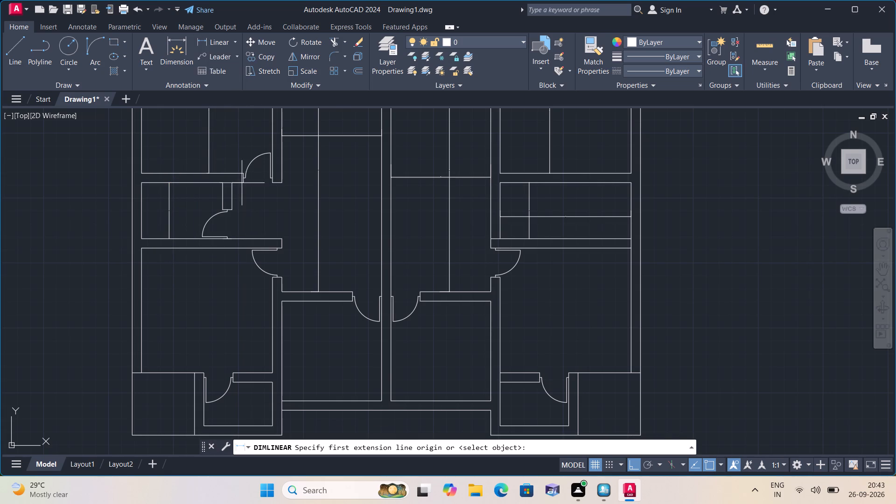
pyautogui.click(220, 196)
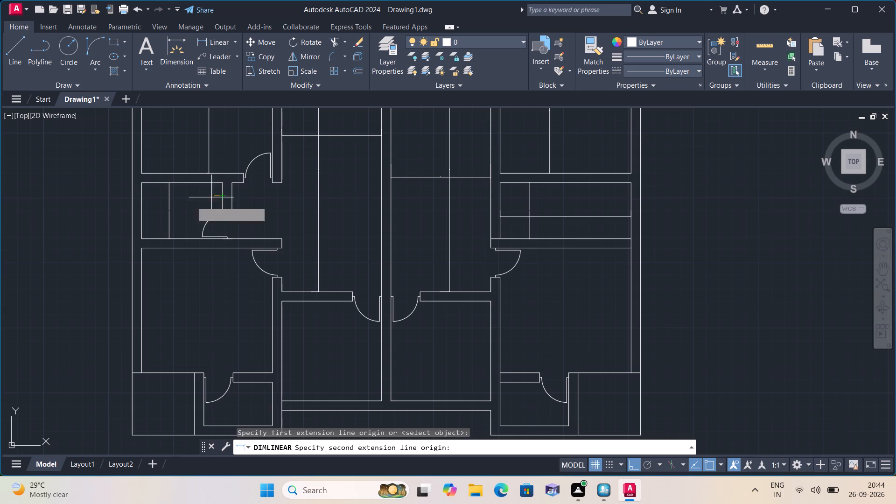
pyautogui.click(143, 196)
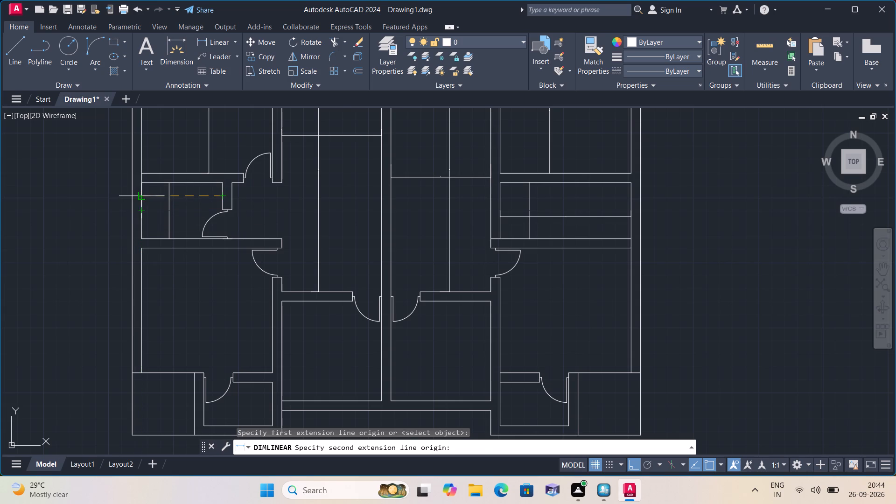
pyautogui.click(160, 205)
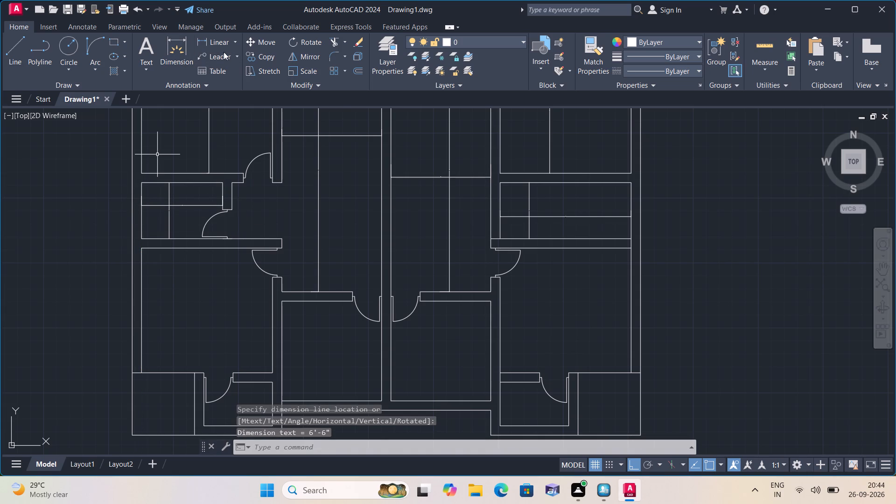
# Add a linear dimension for the interior width of the large southwest room, between its inner wall faces.
pyautogui.click(233, 41)
pyautogui.click(235, 58)
pyautogui.scroll(-1, 275, 159)
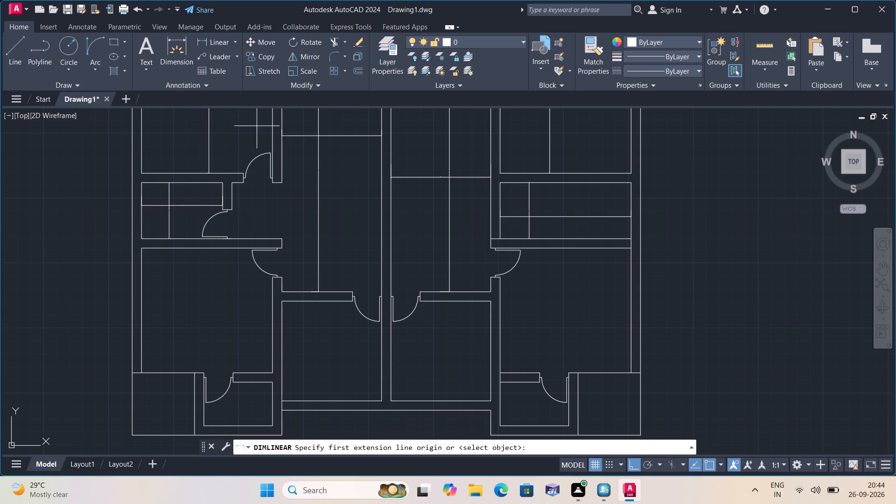
pyautogui.moveTo(349, 216); pyautogui.dragTo(354, 158, button='middle')
pyautogui.scroll(1, 302, 212)
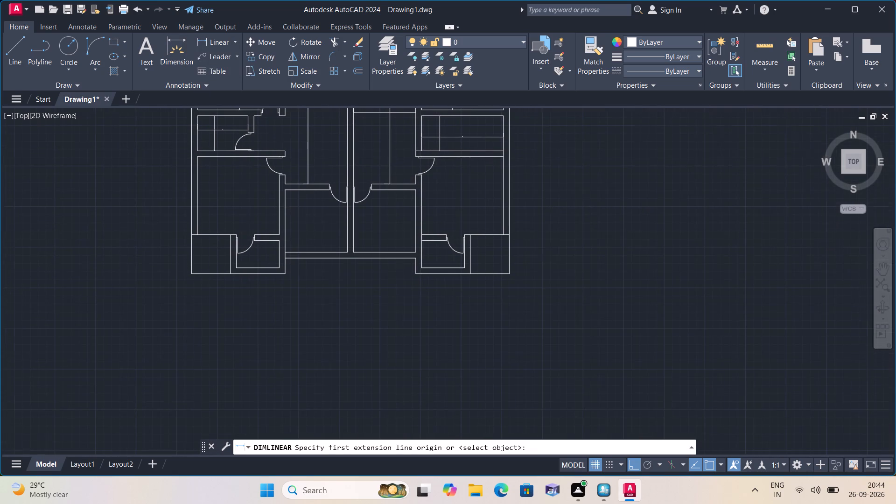
pyautogui.scroll(1, 302, 212)
pyautogui.click(243, 214)
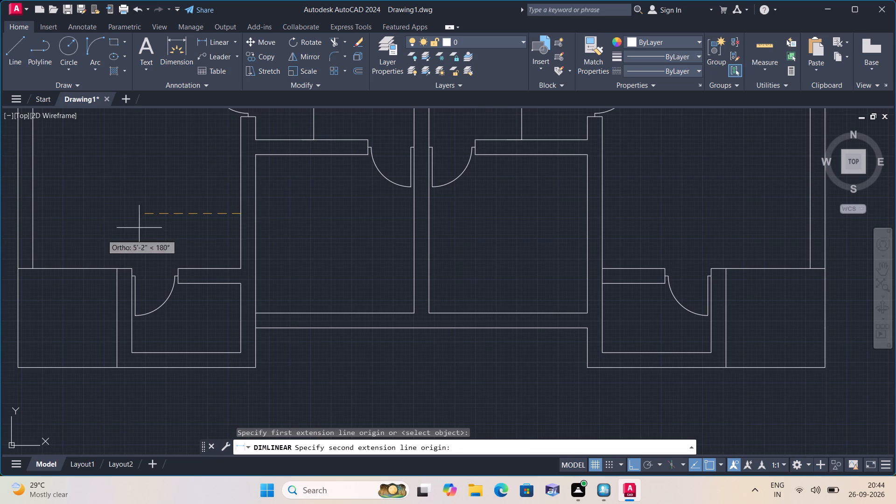
pyautogui.click(34, 213)
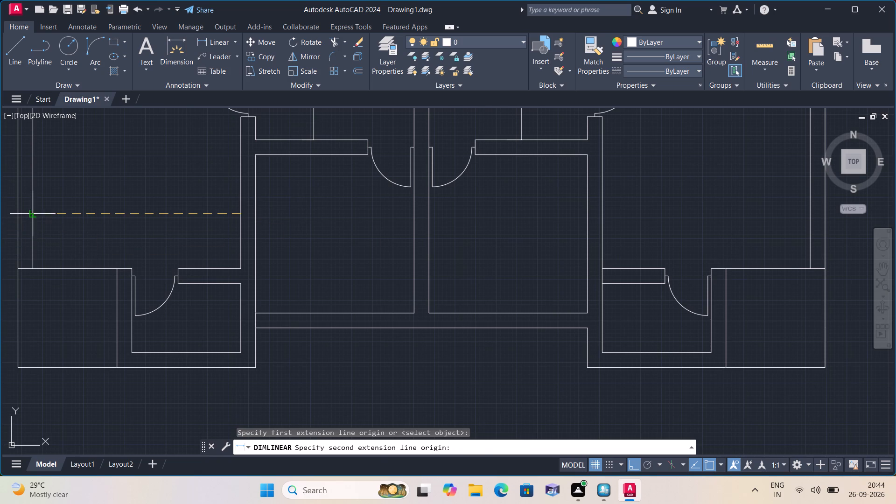
pyautogui.click(76, 210)
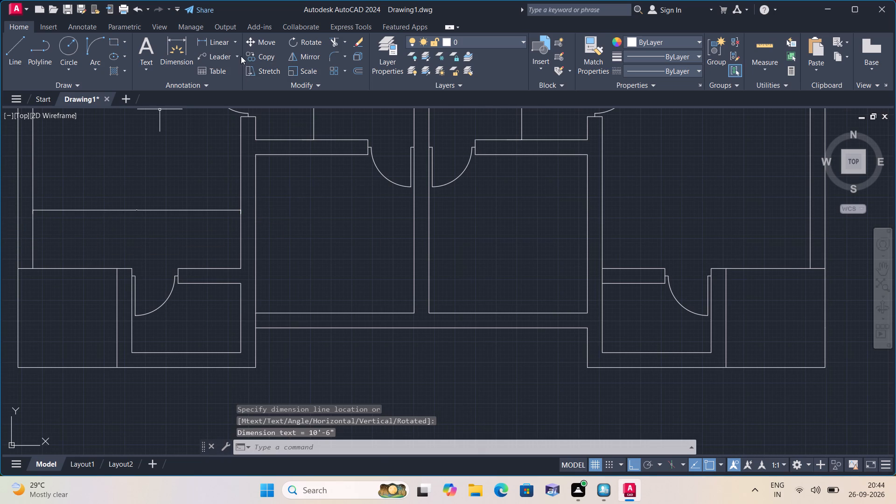
# Add a linear dimension for the interior depth of the large southwest room, from its south wall to its north wall.
pyautogui.click(234, 45)
pyautogui.click(236, 62)
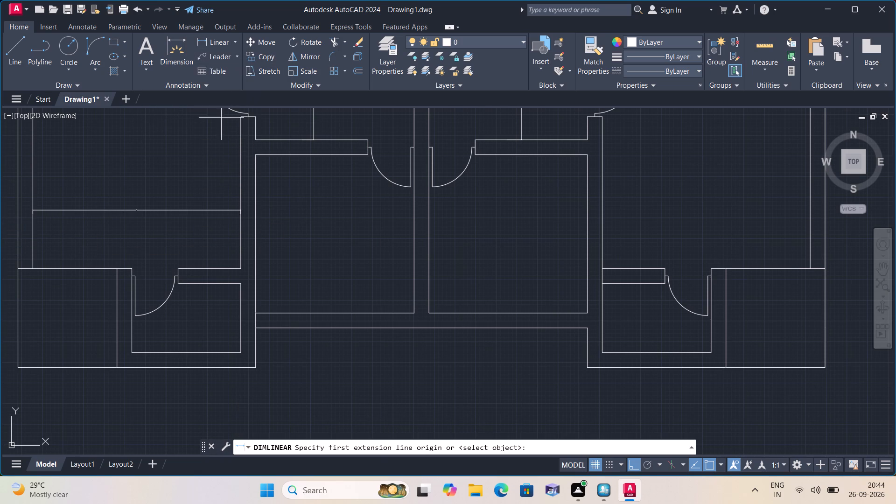
pyautogui.click(210, 267)
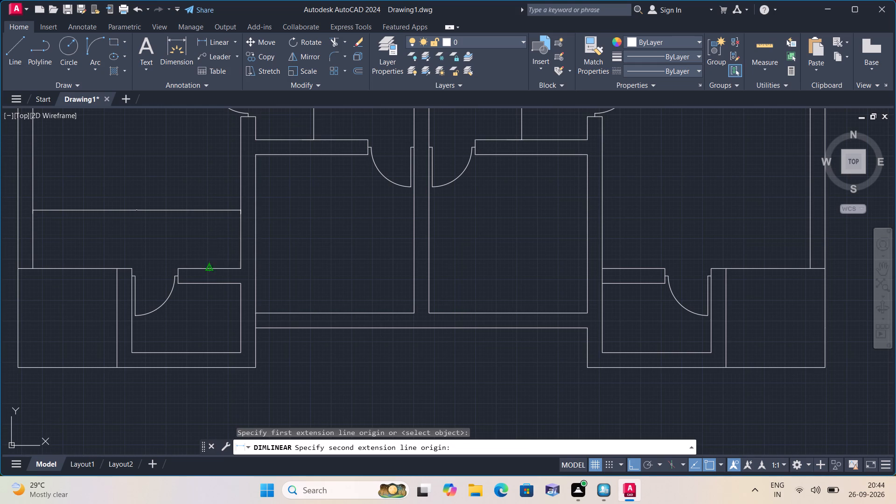
pyautogui.moveTo(182, 199); pyautogui.dragTo(215, 250, button='middle')
pyautogui.scroll(-1, 182, 199)
pyautogui.scroll(2, 229, 198)
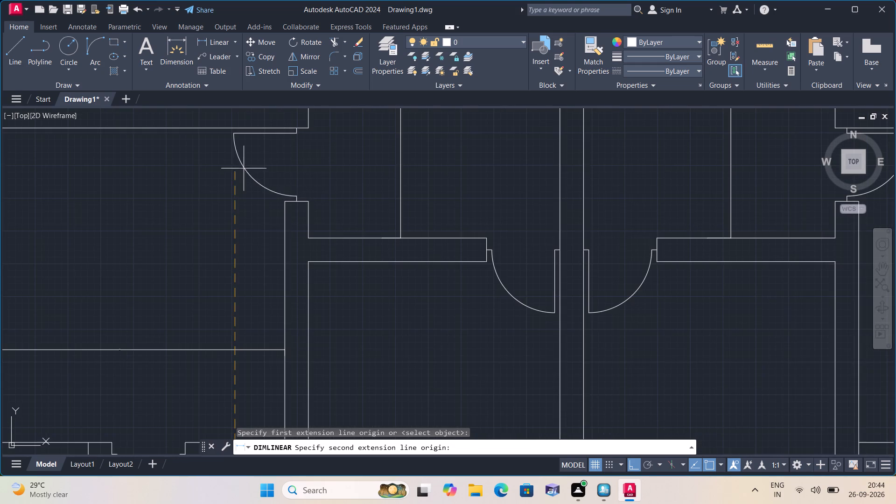
pyautogui.scroll(1, 241, 139)
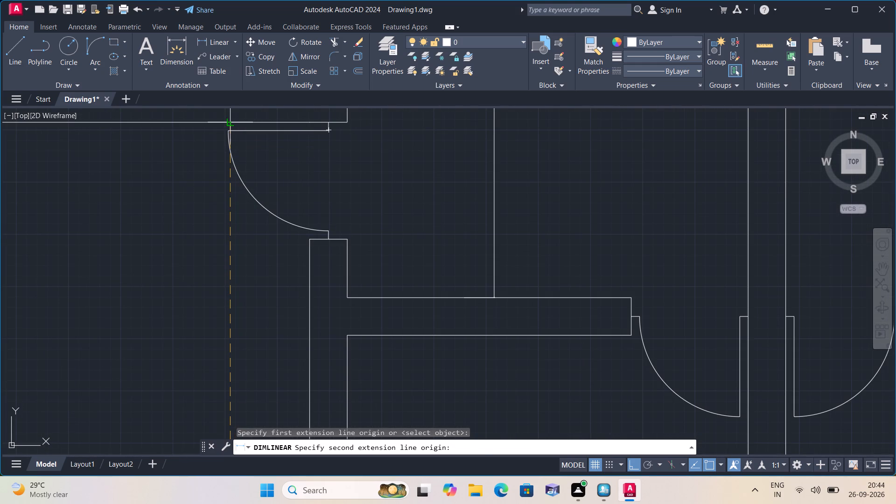
pyautogui.click(233, 123)
pyautogui.click(194, 144)
# Add a linear dimension for the interior depth of the small room with a door south of the large southwest room.
pyautogui.scroll(-2, 203, 125)
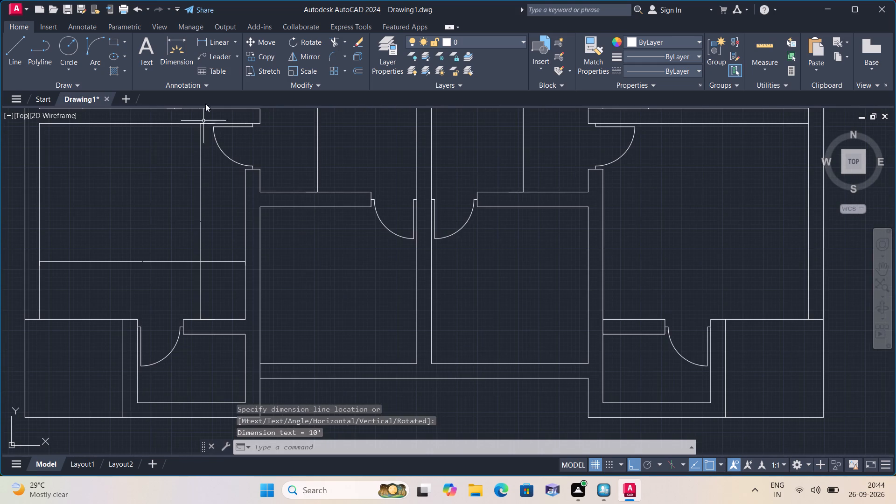
pyautogui.click(234, 40)
pyautogui.click(233, 58)
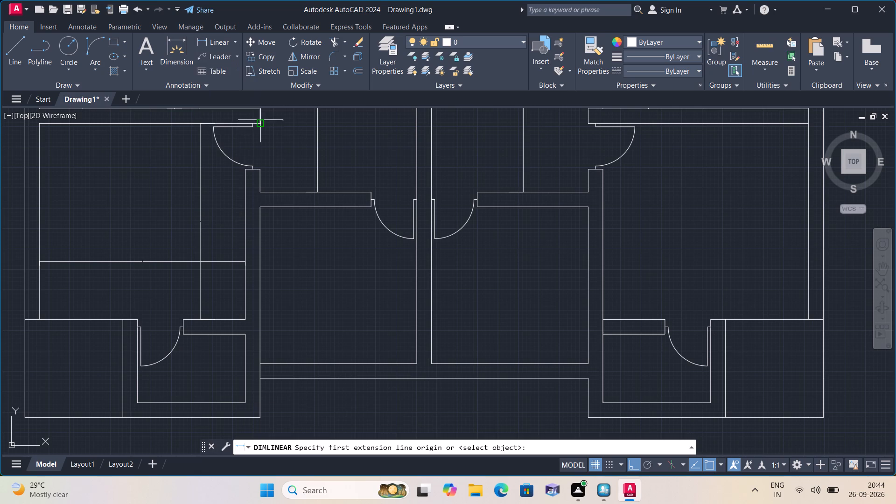
pyautogui.scroll(-1, 324, 265)
pyautogui.moveTo(325, 280); pyautogui.dragTo(327, 239, button='middle')
pyautogui.scroll(-1, 327, 251)
pyautogui.scroll(3, 277, 278)
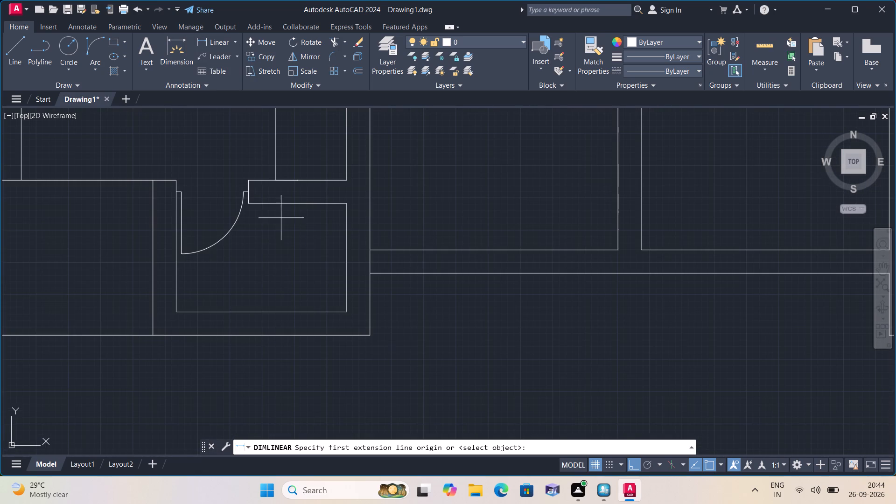
pyautogui.click(277, 203)
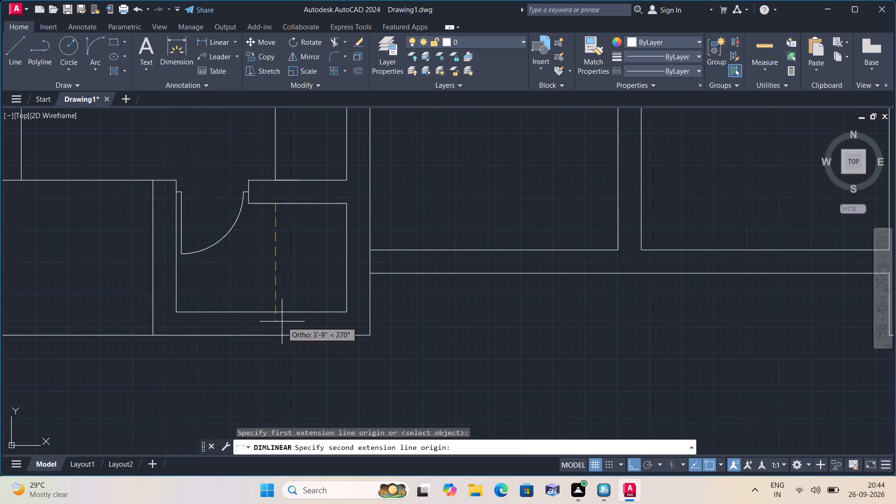
pyautogui.click(277, 312)
pyautogui.click(275, 292)
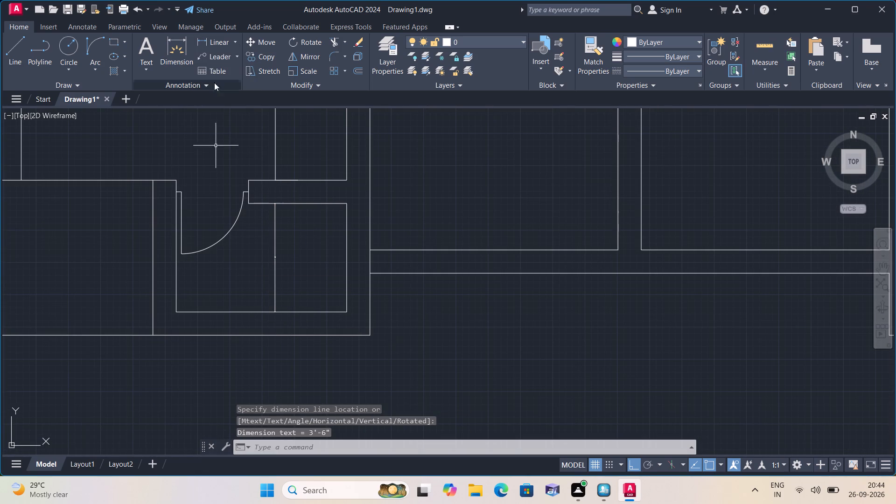
# Add a linear dimension for the interior width of the small room south of the large southwest room.
pyautogui.click(237, 42)
pyautogui.click(232, 62)
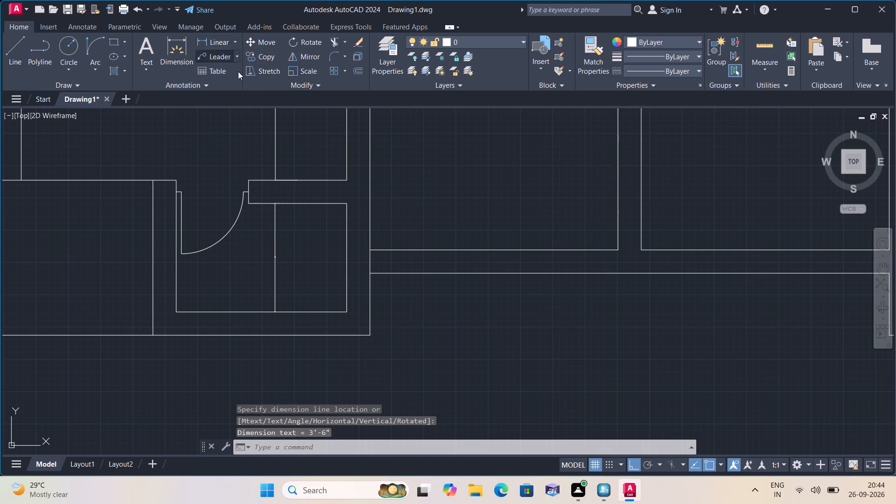
pyautogui.click(345, 232)
pyautogui.scroll(1, 189, 251)
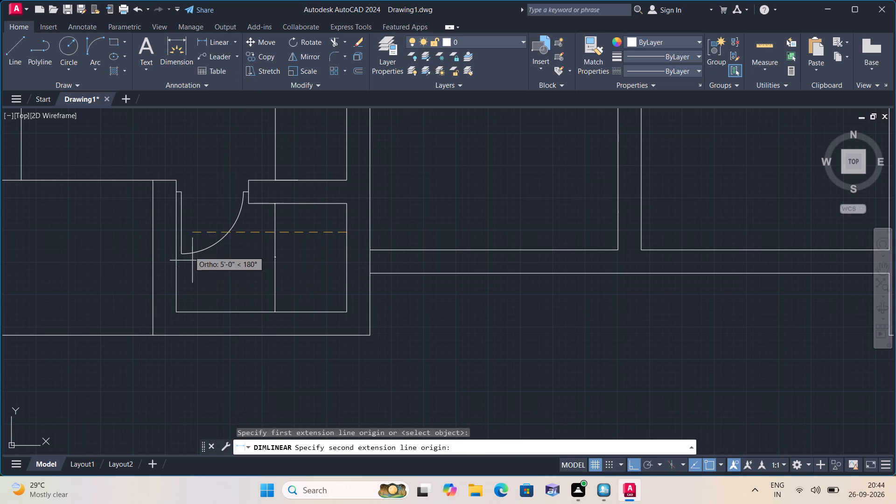
pyautogui.scroll(1, 189, 250)
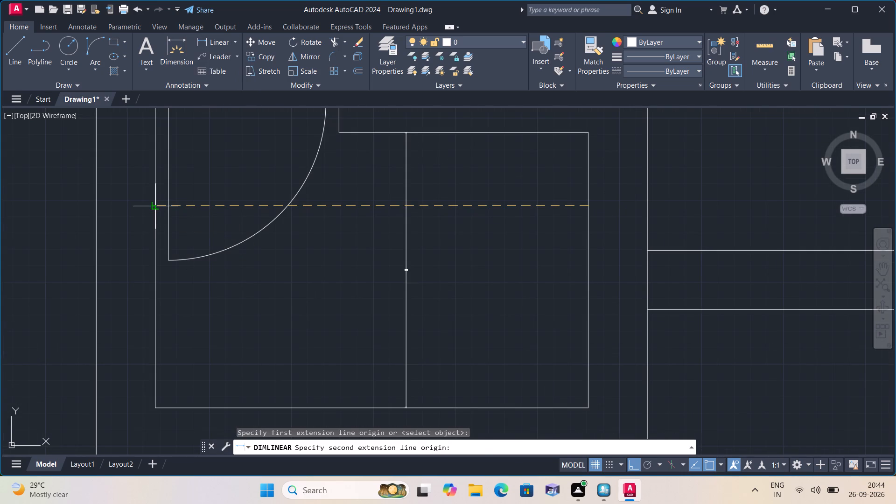
pyautogui.click(157, 208)
pyautogui.click(187, 298)
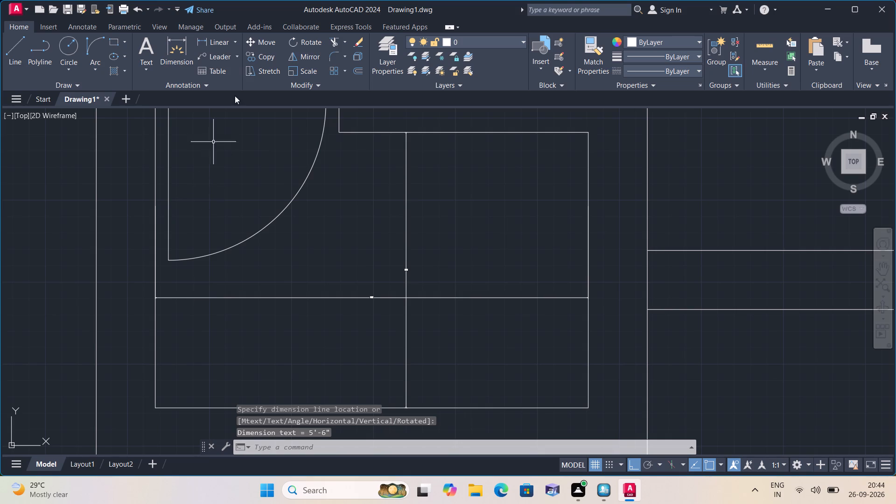
# Add a linear dimension for the interior depth of the south central room west of the dividing wall.
pyautogui.click(235, 43)
pyautogui.click(233, 60)
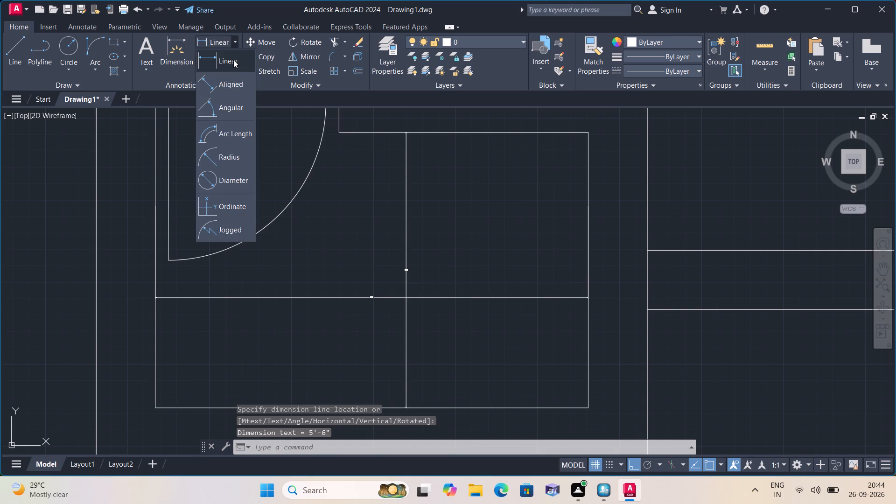
pyautogui.scroll(-2, 239, 136)
pyautogui.moveTo(437, 174); pyautogui.dragTo(444, 236, button='middle')
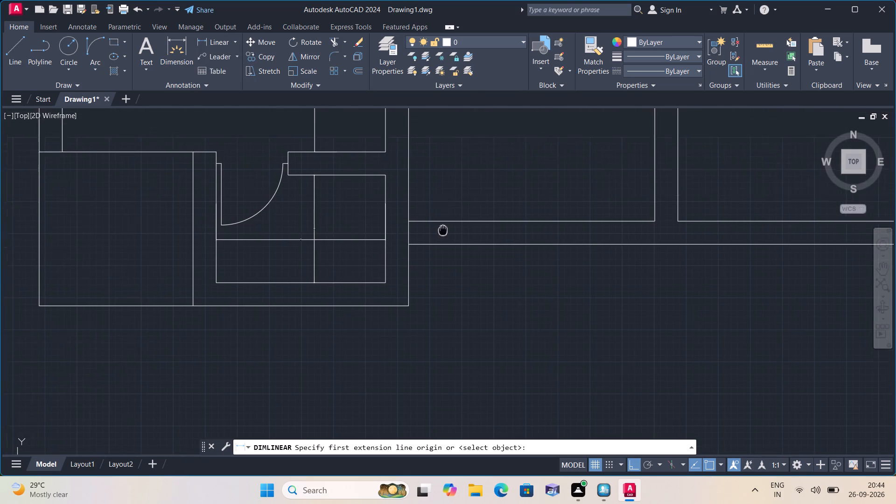
pyautogui.moveTo(444, 236); pyautogui.dragTo(441, 287, button='middle')
pyautogui.scroll(-1, 453, 231)
pyautogui.moveTo(453, 231); pyautogui.dragTo(442, 261, button='middle')
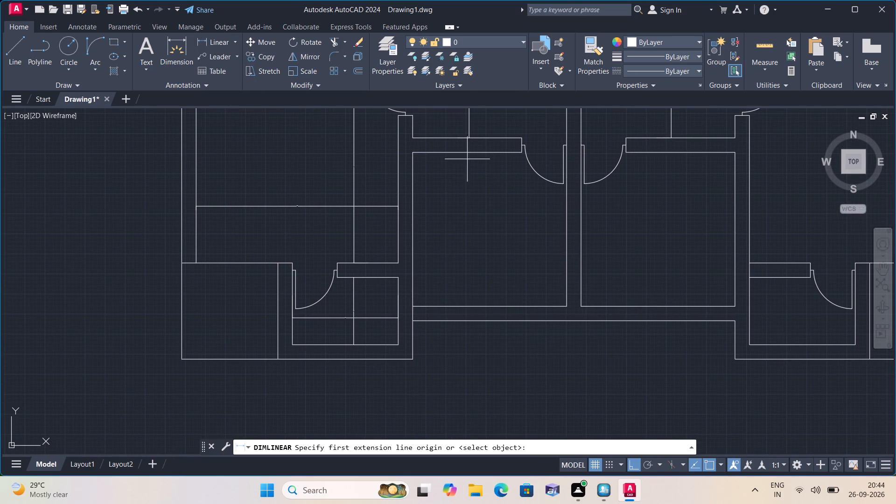
pyautogui.click(469, 152)
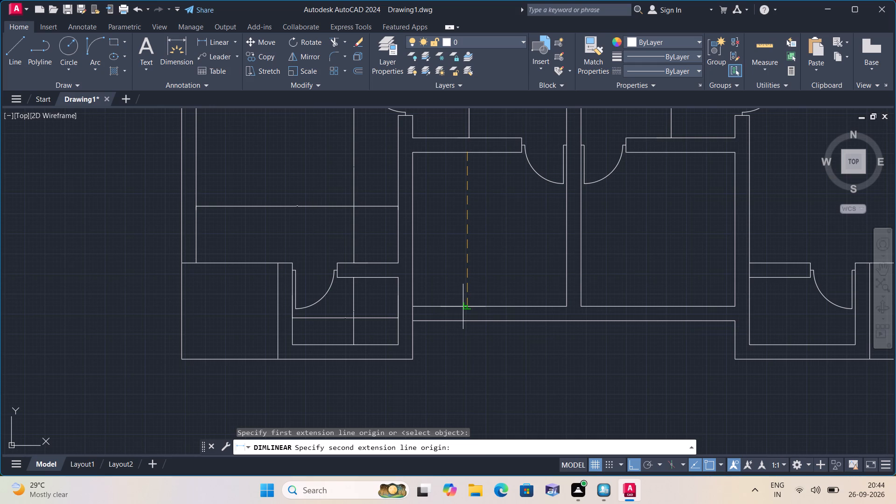
pyautogui.click(463, 307)
pyautogui.click(467, 269)
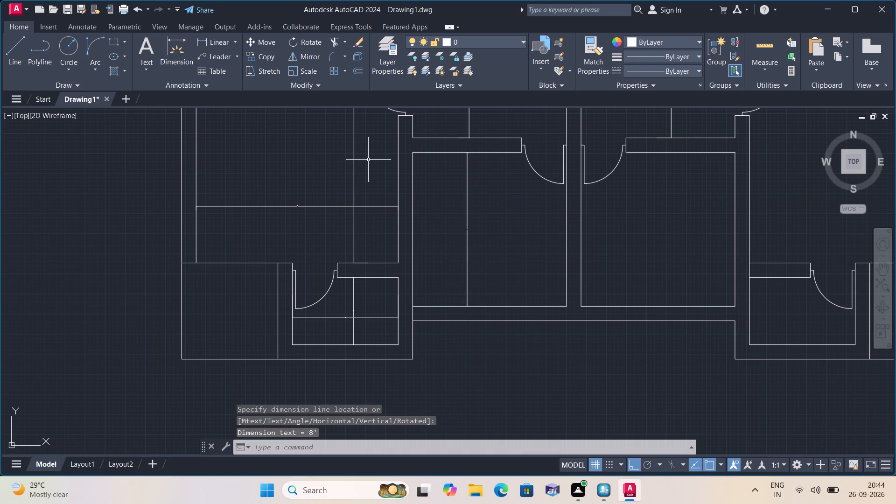
# Add a linear dimension for the interior width of the south central room west of the dividing wall.
pyautogui.moveTo(233, 39); pyautogui.dragTo(237, 49)
pyautogui.click(216, 44)
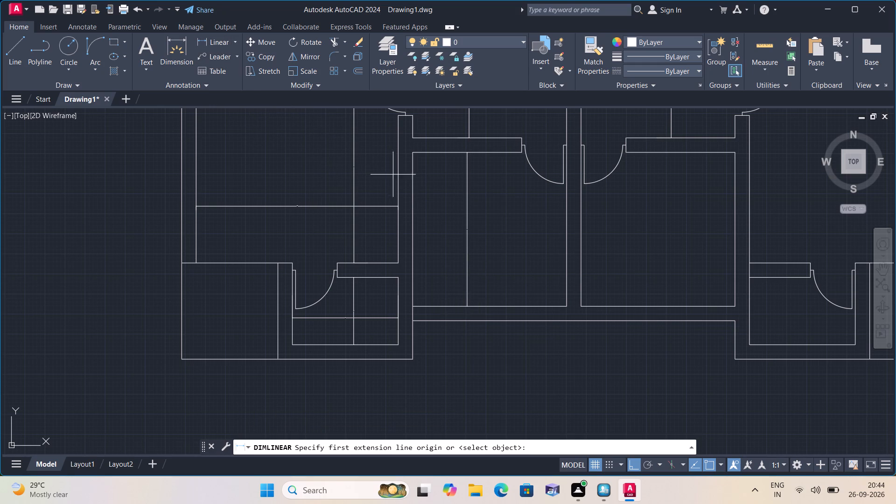
pyautogui.click(413, 198)
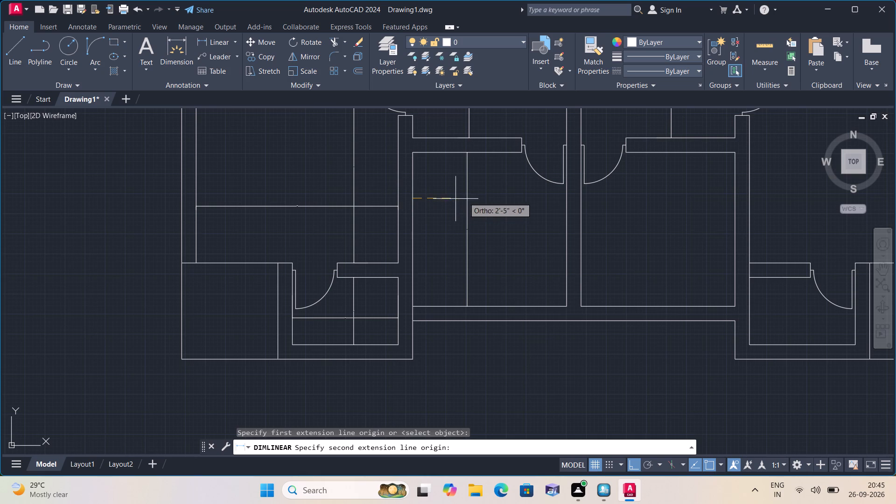
pyautogui.click(565, 198)
pyautogui.click(531, 212)
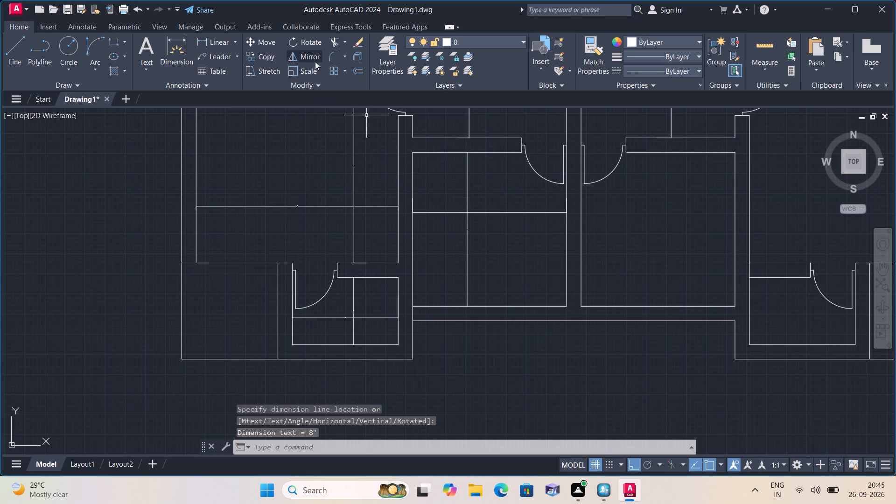
# Add a linear dimension for the interior width of the south central room east of the dividing wall.
pyautogui.click(232, 41)
pyautogui.moveTo(227, 59); pyautogui.dragTo(241, 84)
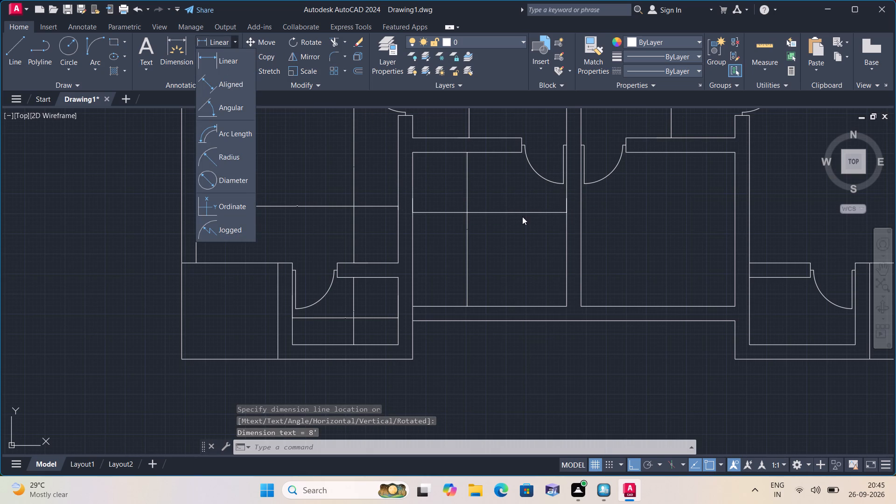
pyautogui.click(224, 58)
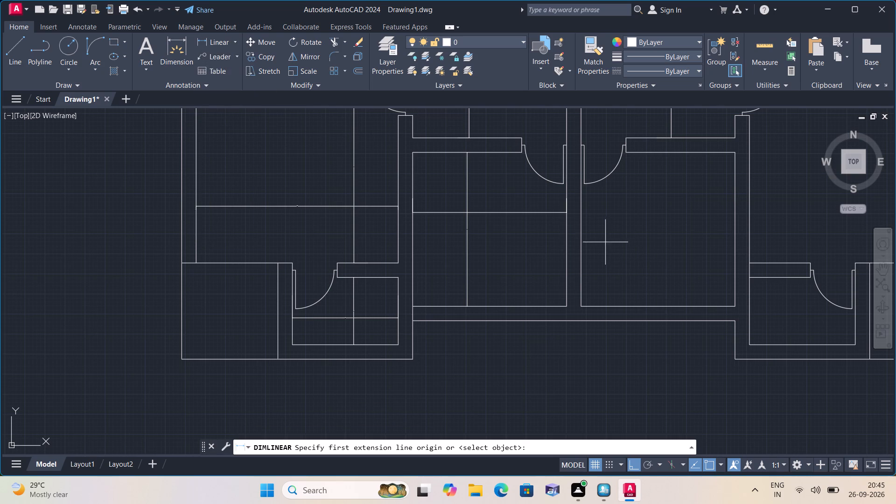
pyautogui.click(581, 222)
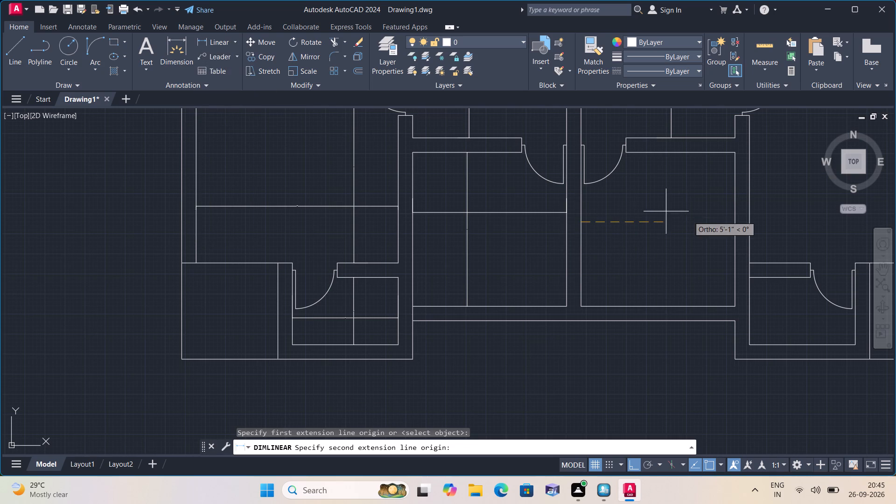
pyautogui.click(738, 224)
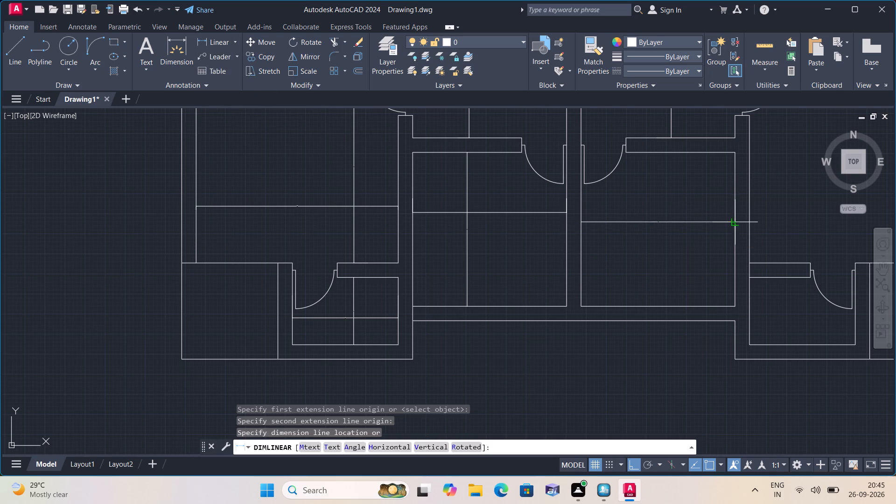
pyautogui.click(708, 235)
# Add a linear dimension for the interior depth of the south central room east of the dividing wall.
pyautogui.click(236, 39)
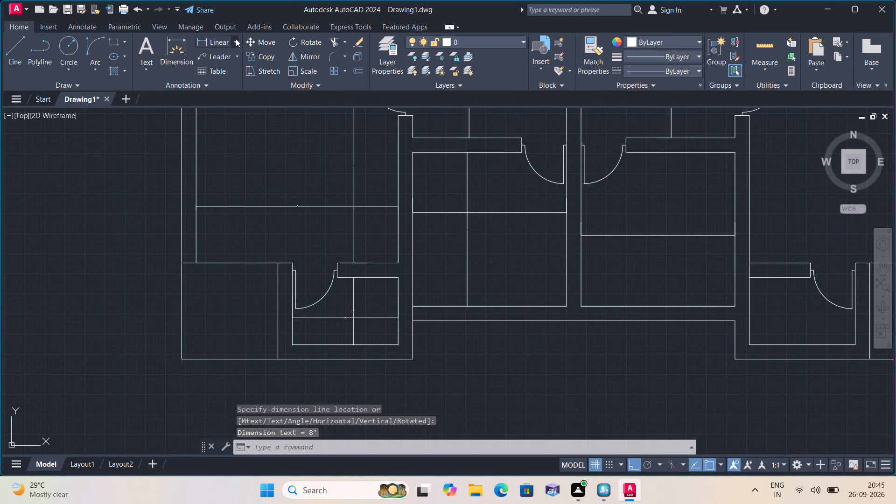
pyautogui.click(227, 61)
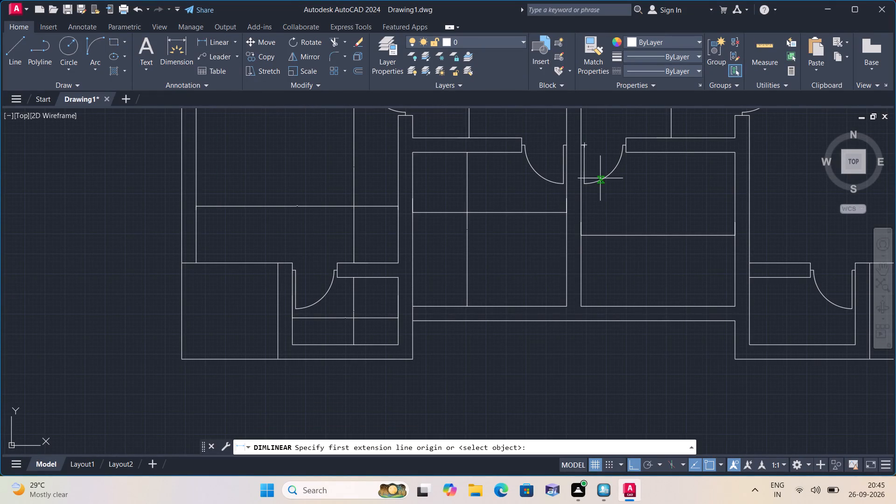
pyautogui.click(655, 154)
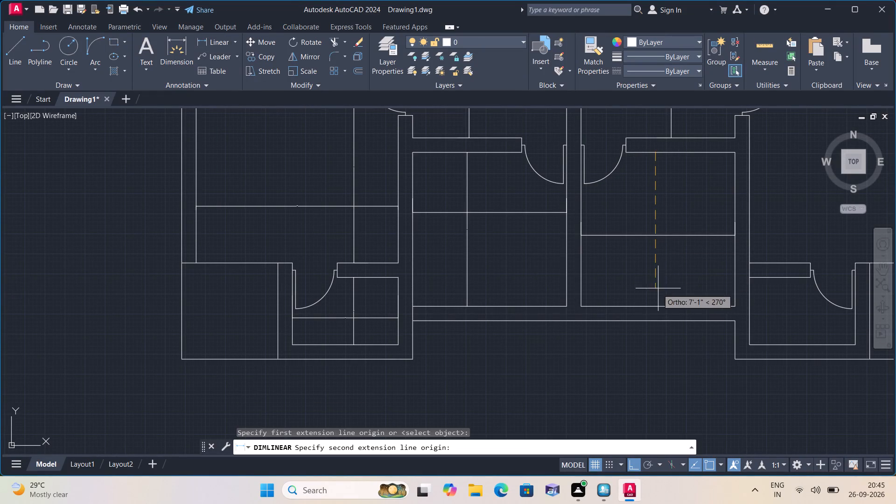
pyautogui.click(656, 307)
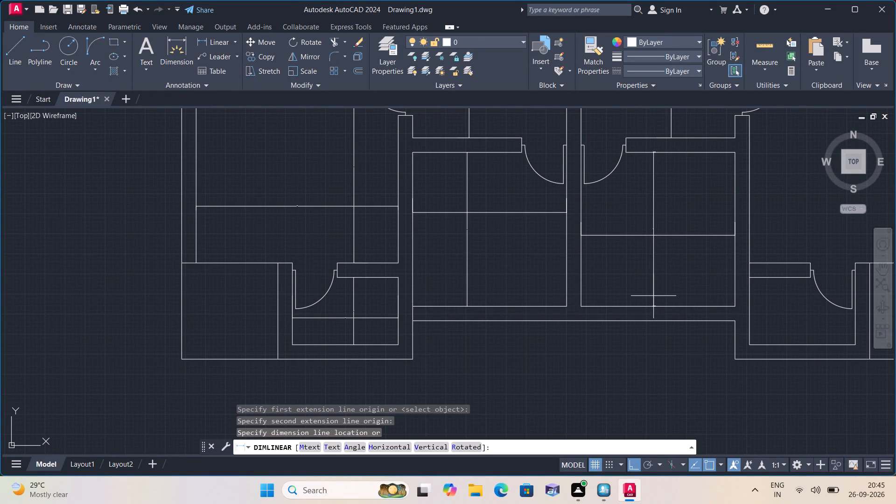
pyautogui.click(647, 286)
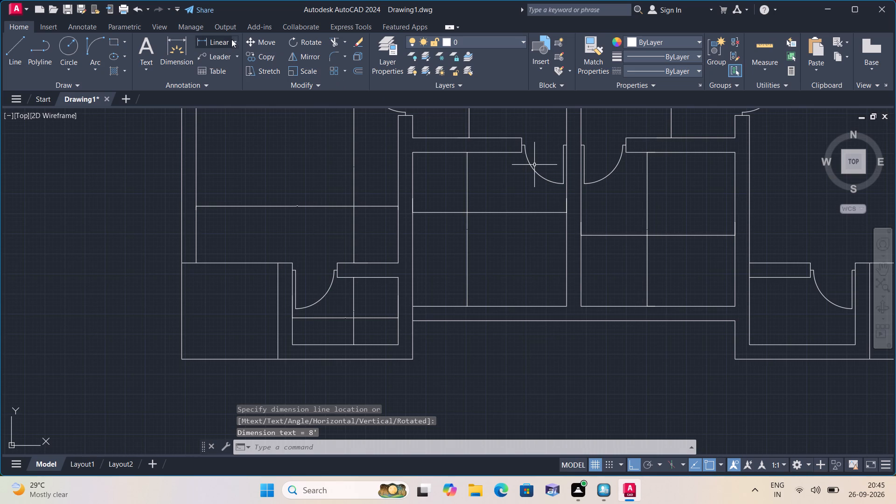
# Add a linear dimension for the interior depth of the large southeast room.
pyautogui.click(233, 41)
pyautogui.click(236, 59)
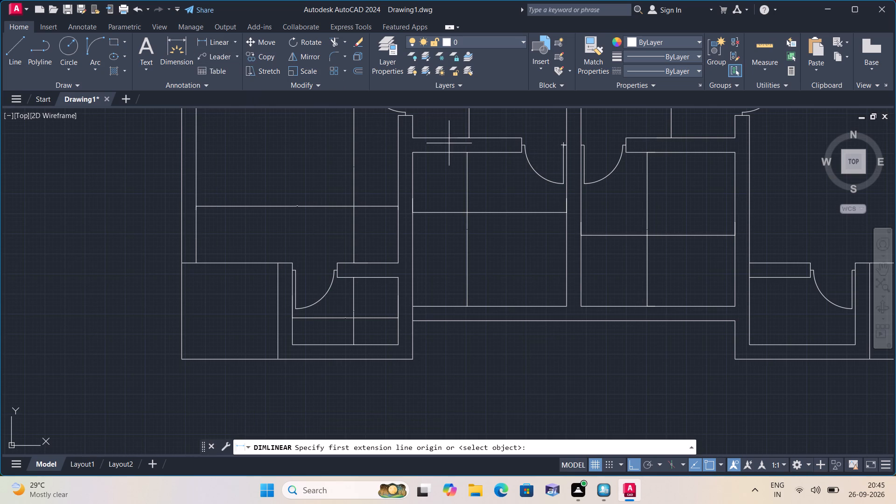
pyautogui.scroll(-1, 451, 143)
pyautogui.moveTo(445, 147); pyautogui.dragTo(280, 235, button='middle')
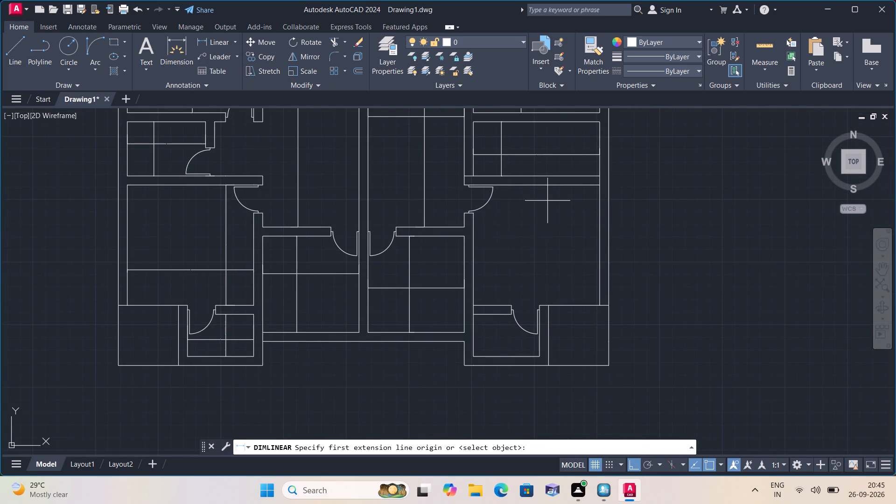
pyautogui.scroll(1, 547, 197)
pyautogui.click(550, 176)
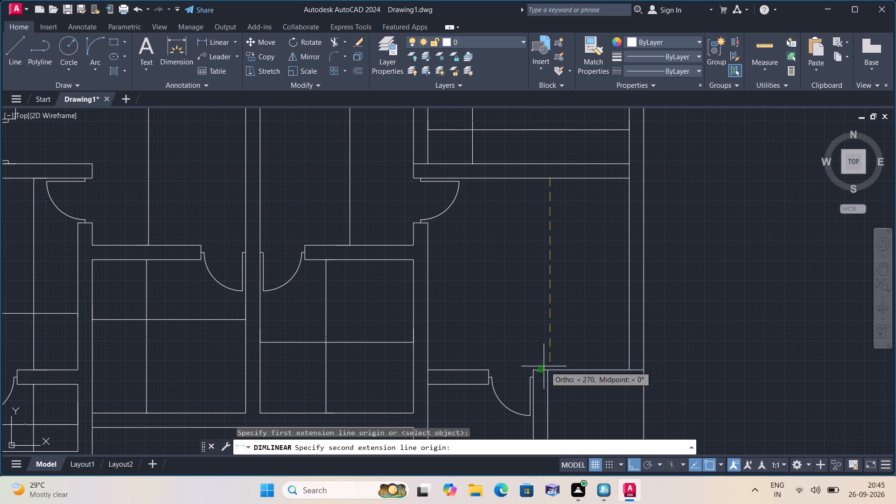
pyautogui.click(546, 365)
pyautogui.click(554, 320)
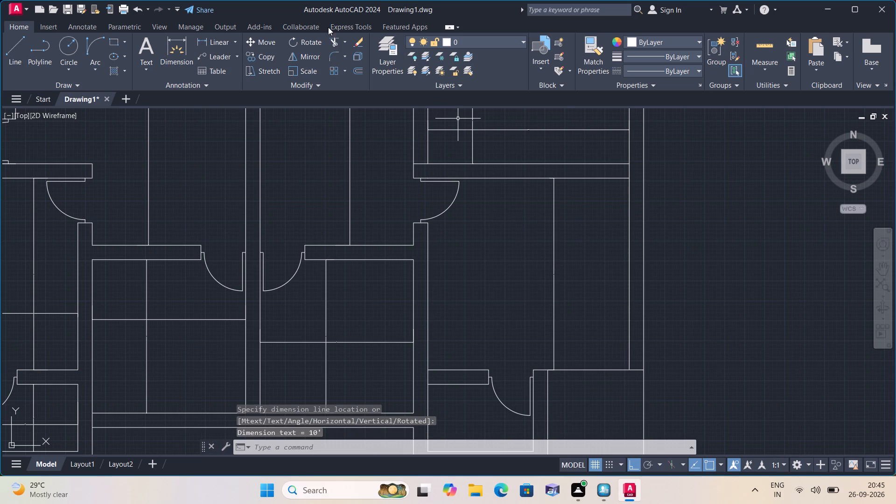
# Add a linear dimension for the interior width of the large southeast room.
pyautogui.click(231, 41)
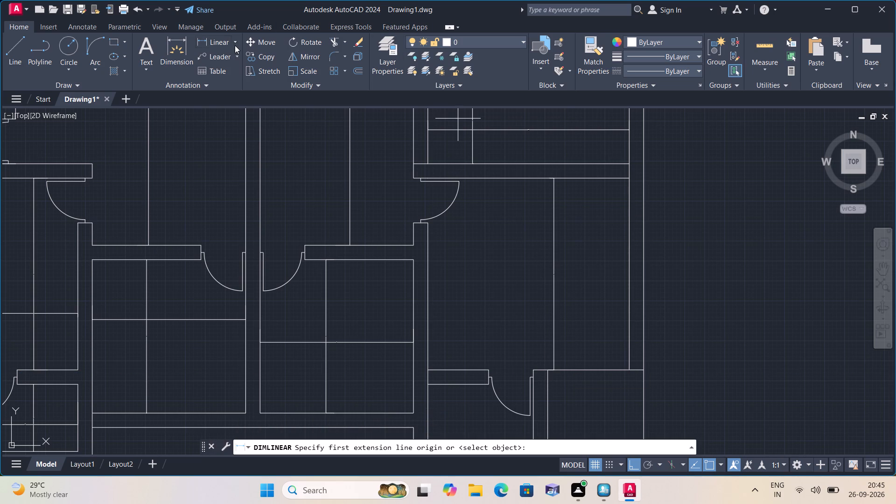
pyautogui.click(235, 43)
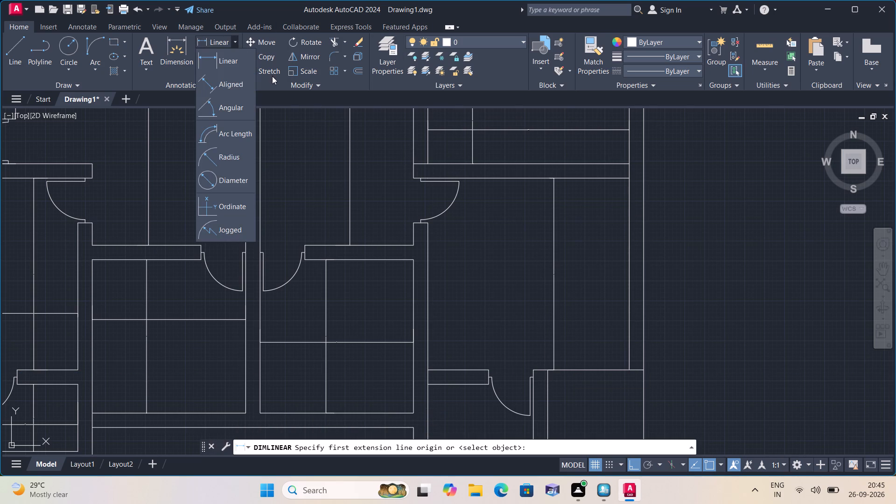
pyautogui.click(230, 58)
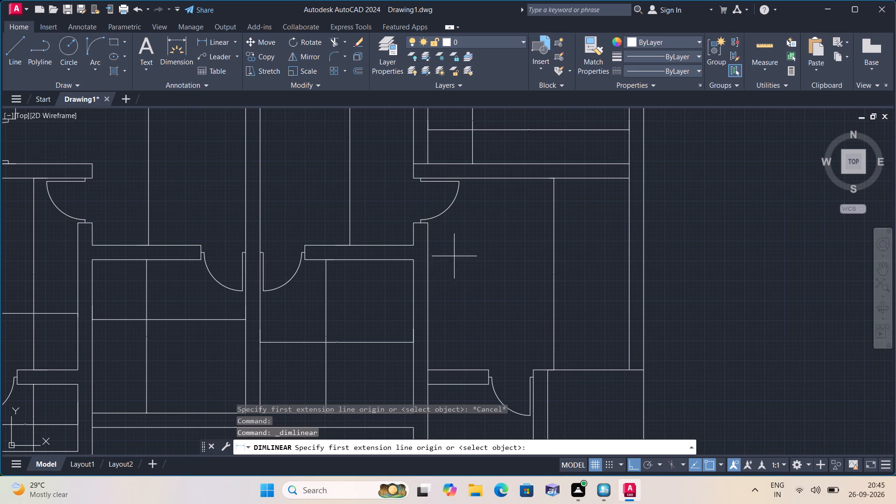
pyautogui.click(429, 254)
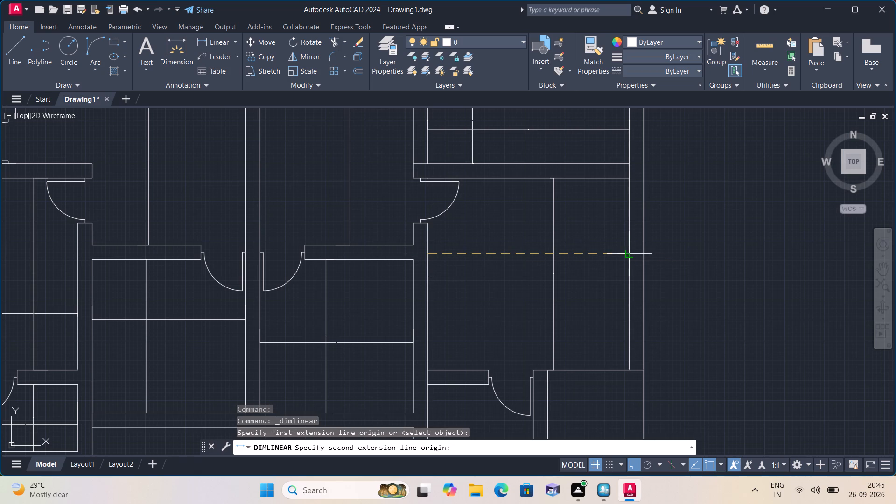
pyautogui.click(631, 252)
pyautogui.click(615, 252)
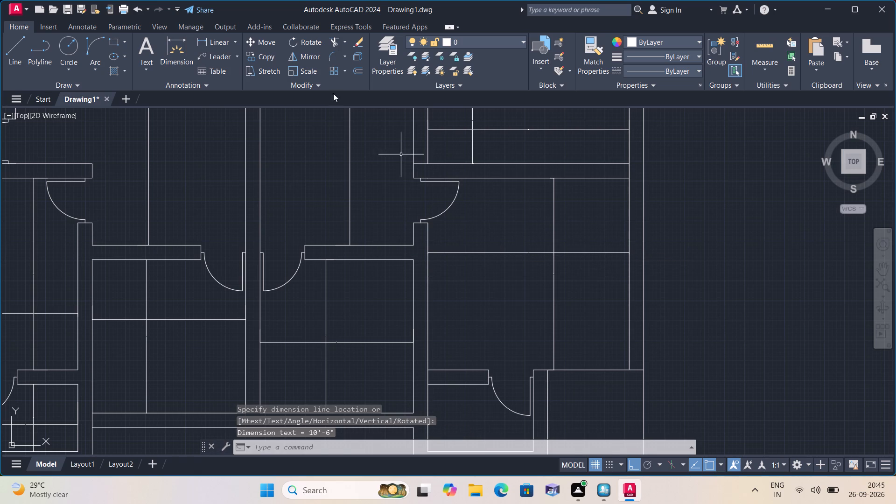
# Add a linear dimension for the interior depth of the small room south of the large southeast room.
pyautogui.click(238, 38)
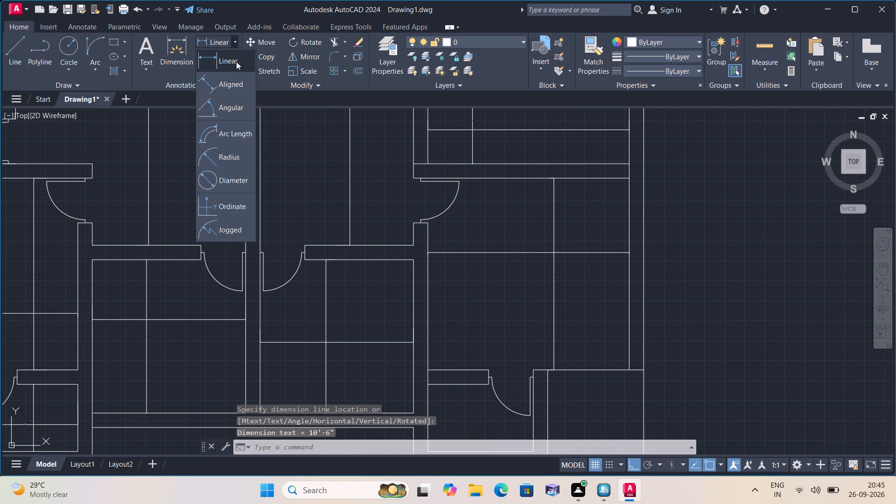
pyautogui.click(236, 62)
pyautogui.scroll(-1, 352, 152)
pyautogui.moveTo(452, 235); pyautogui.dragTo(472, 173, button='middle')
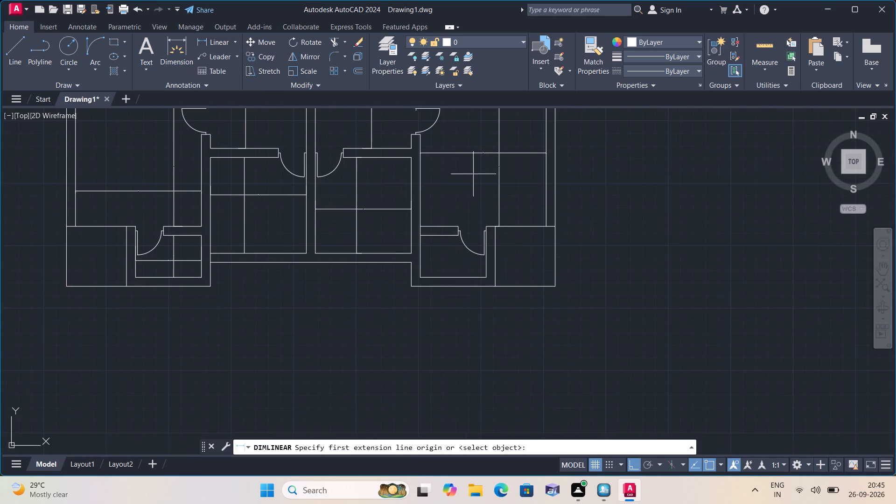
pyautogui.scroll(1, 526, 242)
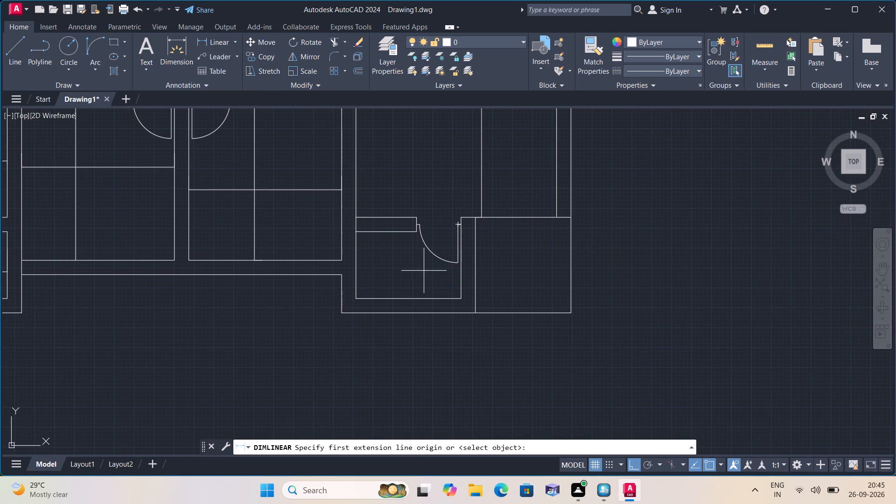
pyautogui.scroll(-2, 382, 268)
pyautogui.scroll(2, 382, 268)
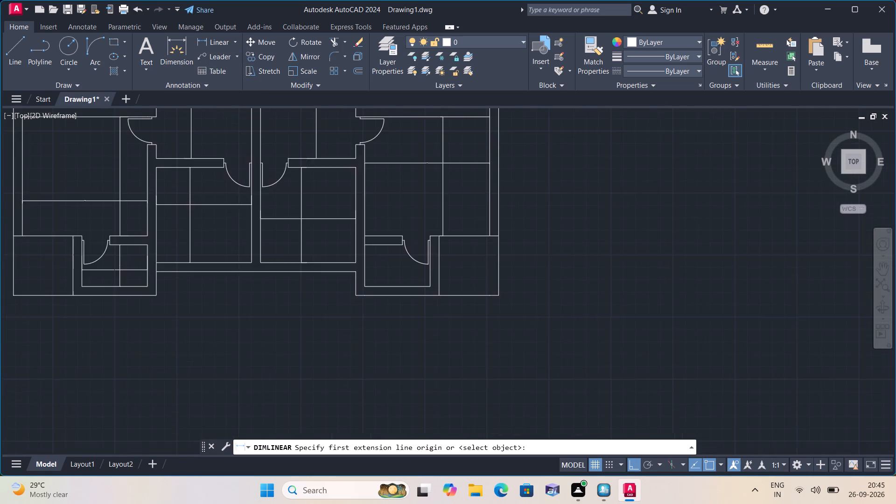
pyautogui.click(384, 233)
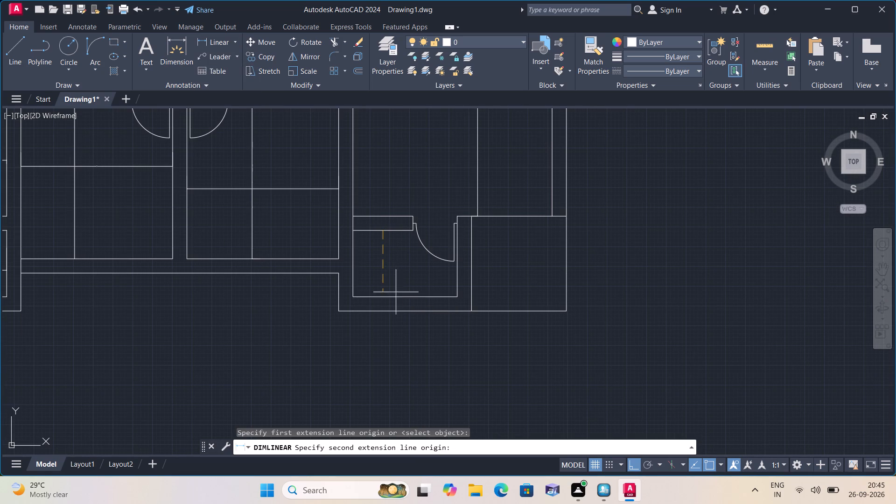
pyautogui.click(387, 298)
pyautogui.click(387, 290)
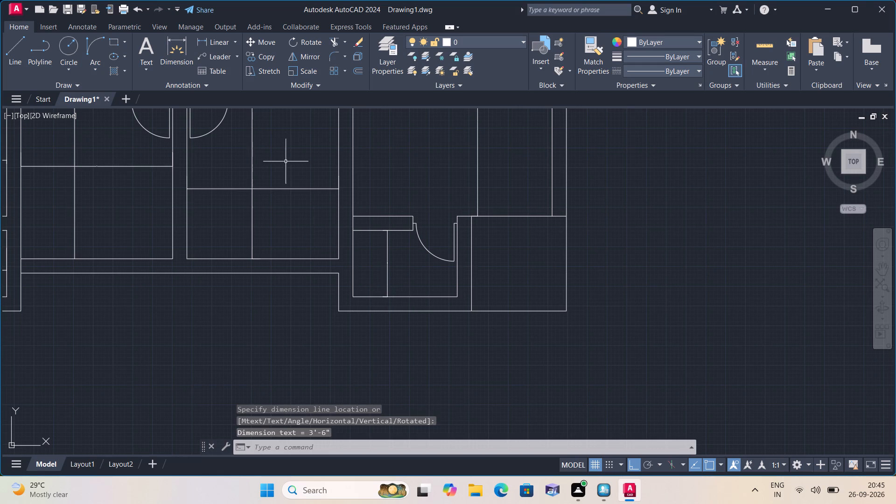
# Add a linear dimension for the interior width of the small room south of the large southeast room.
pyautogui.click(233, 42)
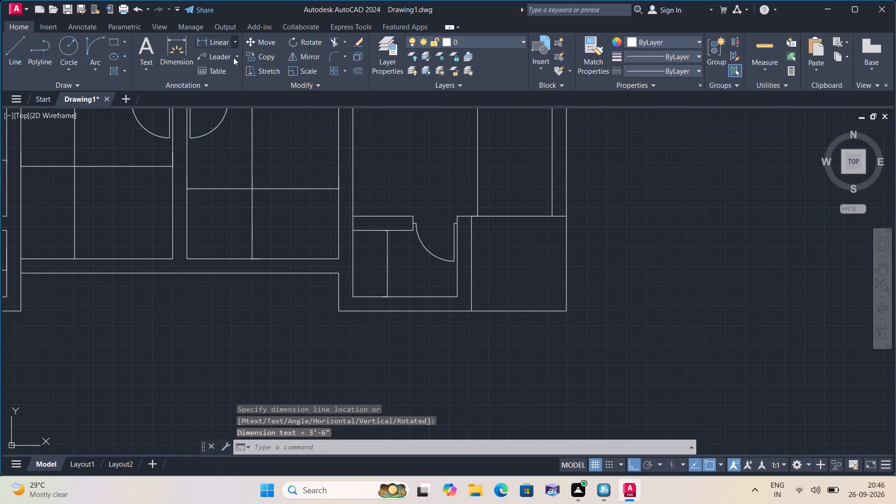
pyautogui.click(233, 57)
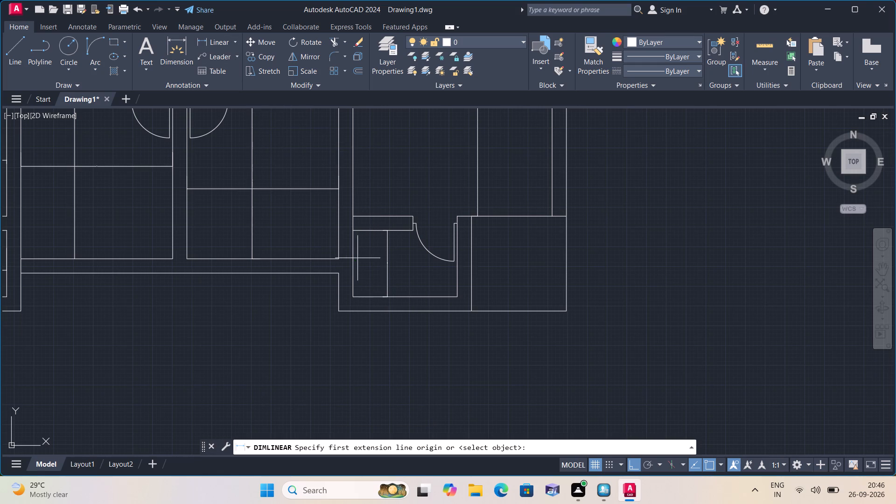
pyautogui.click(351, 253)
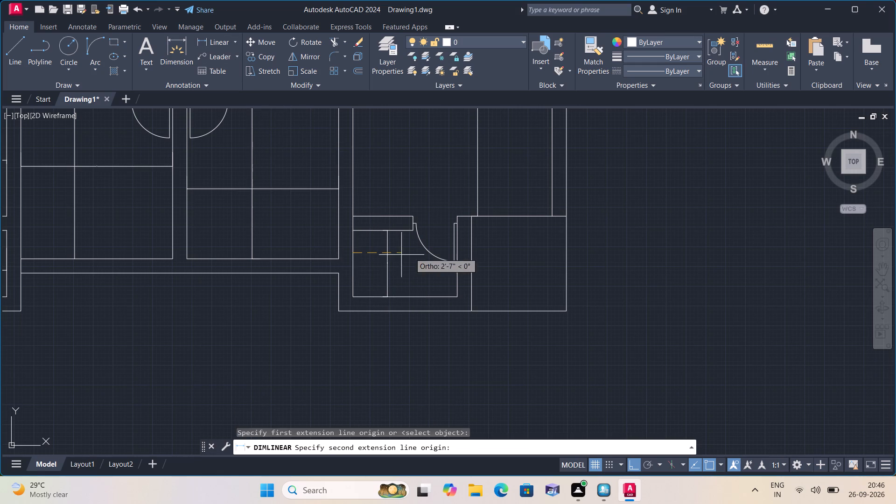
pyautogui.click(459, 253)
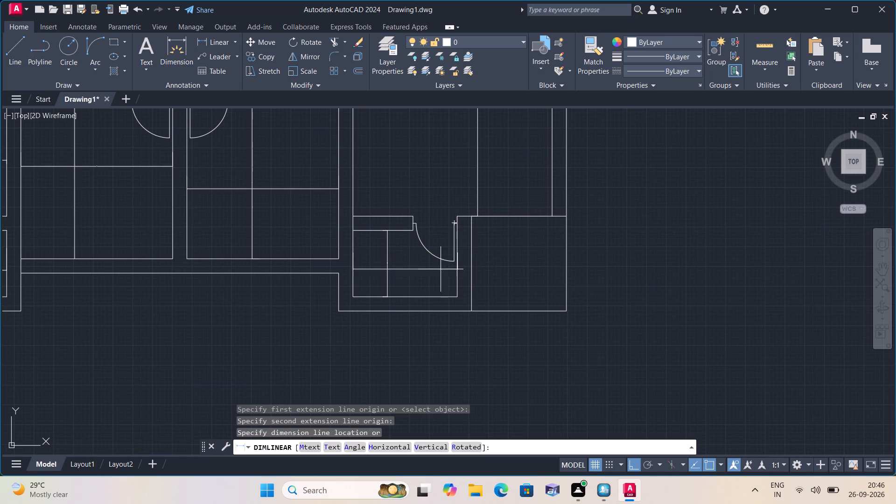
pyautogui.click(432, 278)
# Select all similar linear dimensions in the plan and set their text height to 6".
pyautogui.click(429, 279)
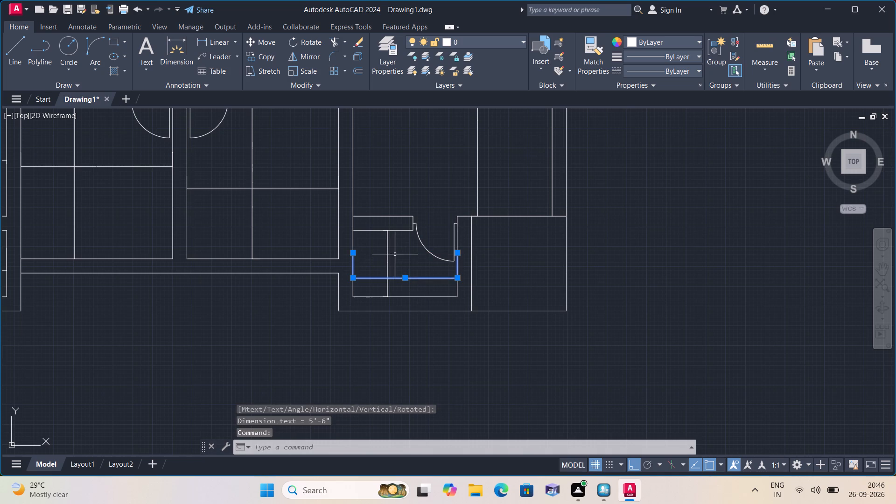
pyautogui.rightClick(397, 253)
pyautogui.click(437, 365)
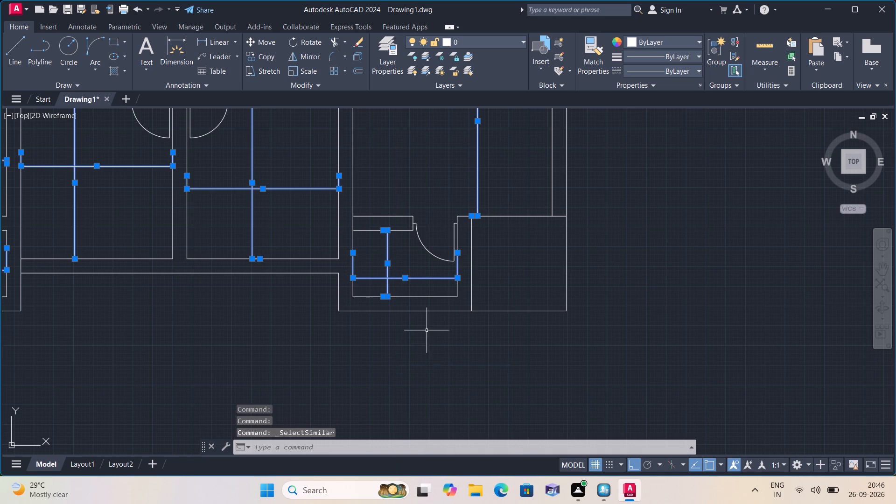
pyautogui.rightClick(419, 147)
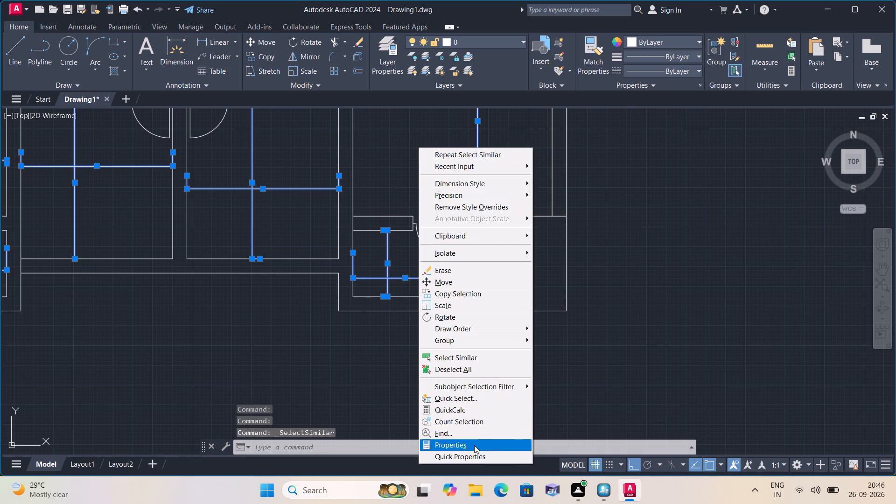
pyautogui.click(474, 445)
pyautogui.scroll(-3, 88, 151)
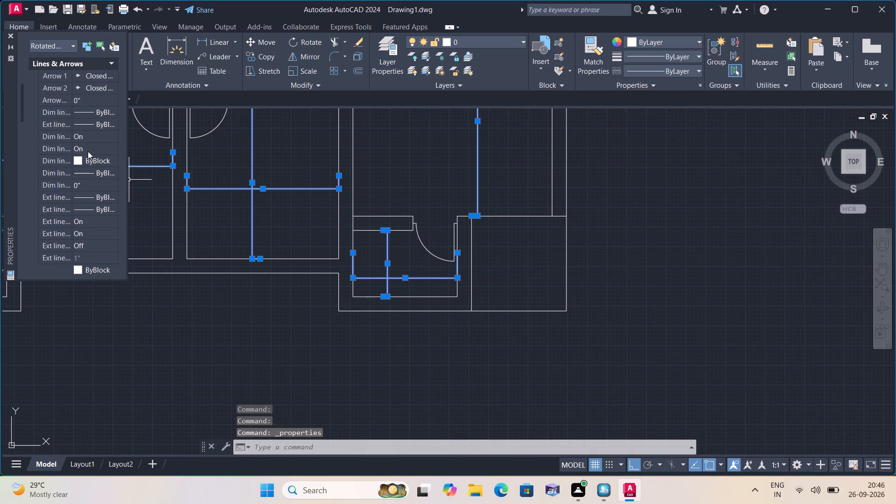
pyautogui.scroll(-3, 88, 151)
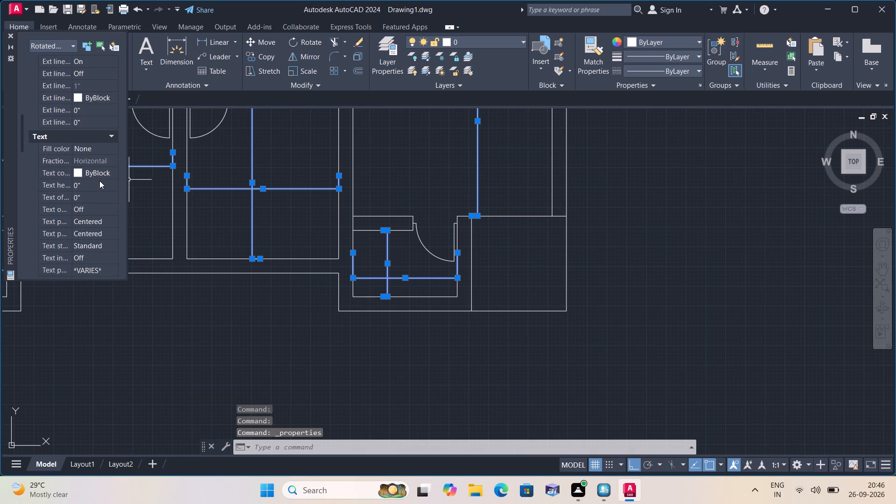
pyautogui.click(99, 181)
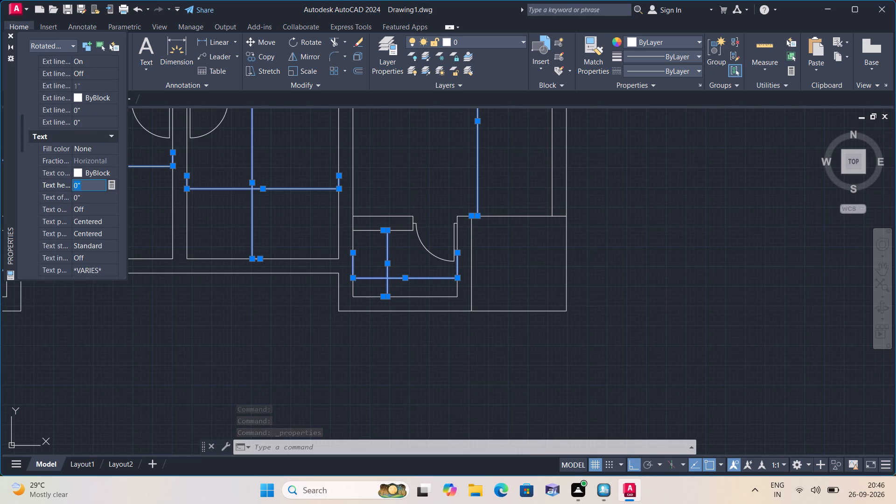
pyautogui.press('BackSpace')
pyautogui.press('6')
pyautogui.hotkey('shift', '"')
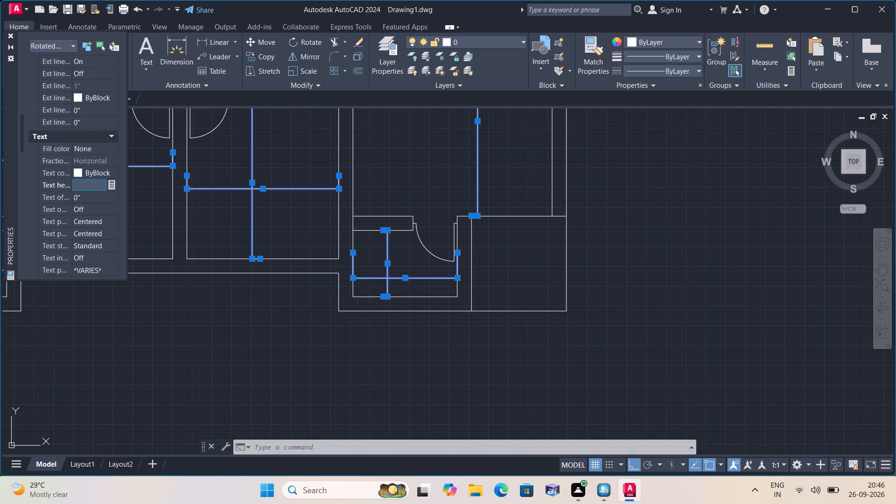
pyautogui.click(241, 300)
pyautogui.press('Escape')
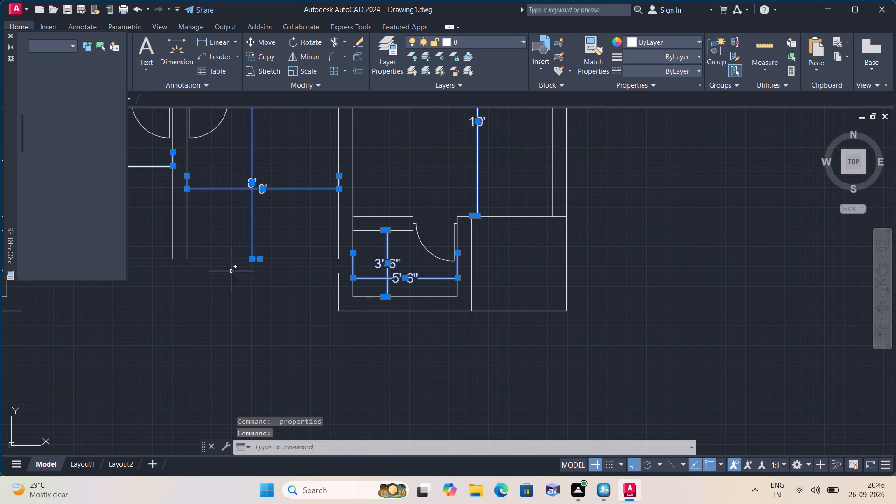
pyautogui.click(10, 36)
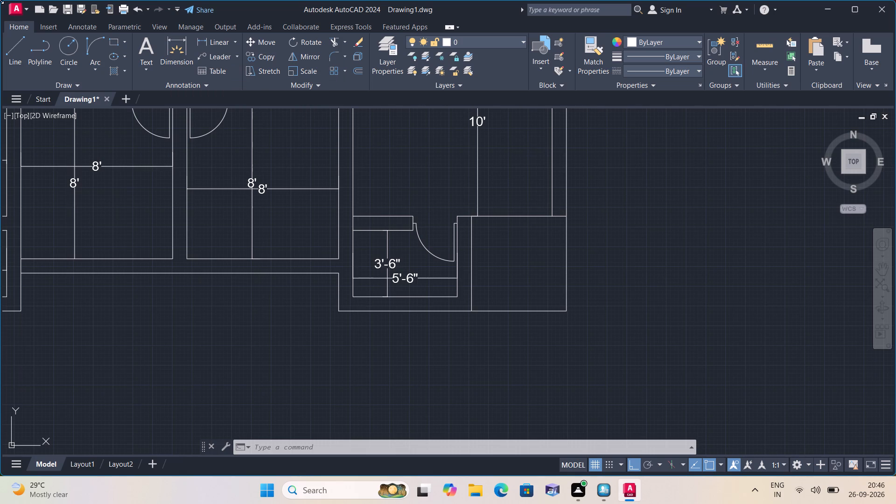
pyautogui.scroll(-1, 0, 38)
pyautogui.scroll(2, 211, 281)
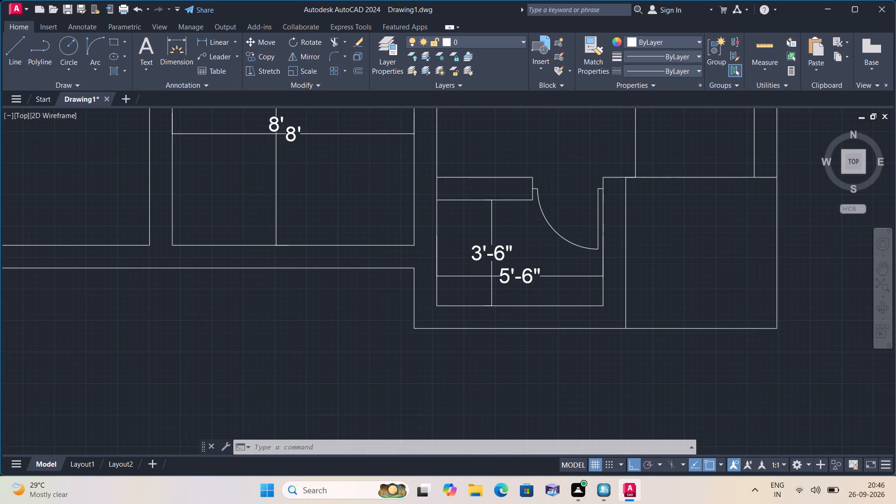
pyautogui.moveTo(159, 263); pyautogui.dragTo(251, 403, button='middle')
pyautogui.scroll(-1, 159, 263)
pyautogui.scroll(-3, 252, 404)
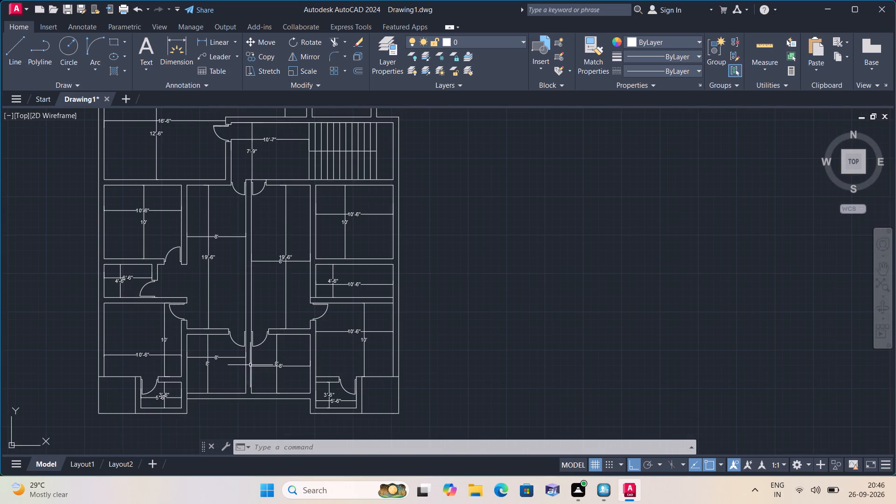
# Select the width and depth dimensions inside the northwest room at the top of the plan.
pyautogui.scroll(1, 205, 214)
pyautogui.moveTo(112, 190); pyautogui.dragTo(185, 279, button='middle')
pyautogui.scroll(-1, 112, 190)
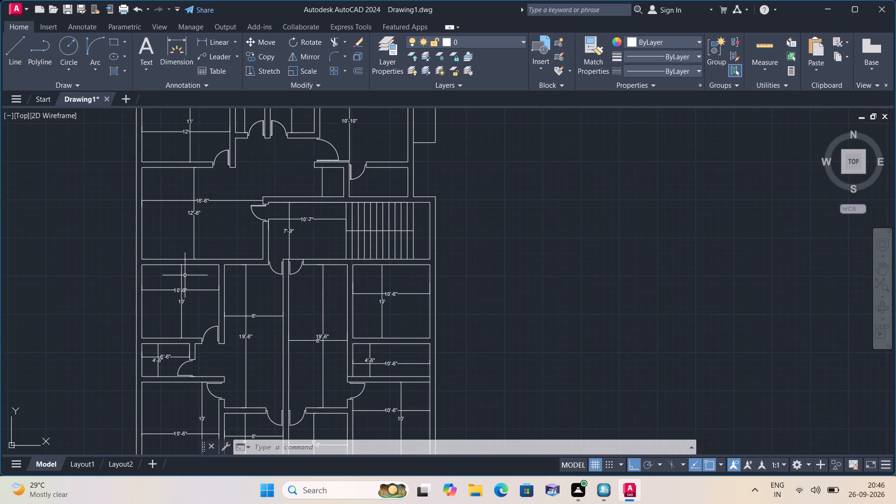
pyautogui.moveTo(156, 164); pyautogui.dragTo(189, 225, button='middle')
pyautogui.scroll(3, 199, 211)
pyautogui.moveTo(199, 210); pyautogui.dragTo(206, 291, button='middle')
pyautogui.scroll(-1, 199, 210)
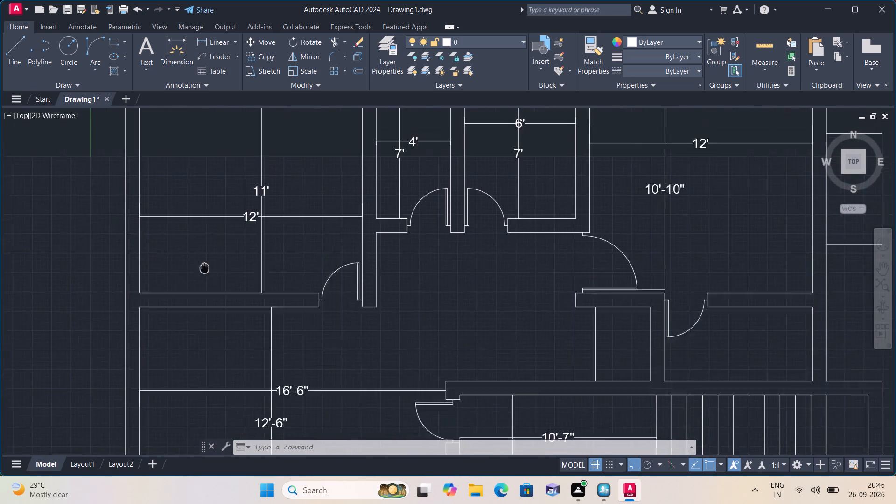
pyautogui.moveTo(206, 291); pyautogui.dragTo(206, 291, button='middle')
pyautogui.scroll(2, 274, 237)
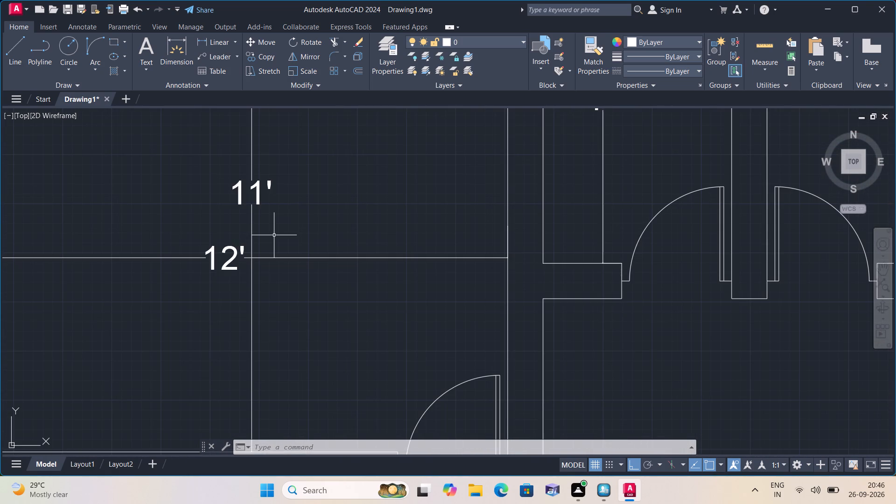
pyautogui.click(301, 291)
pyautogui.click(188, 218)
# Add the width and depth dimensions of the two small rooms along the north wall to the selection.
pyautogui.scroll(-1, 188, 218)
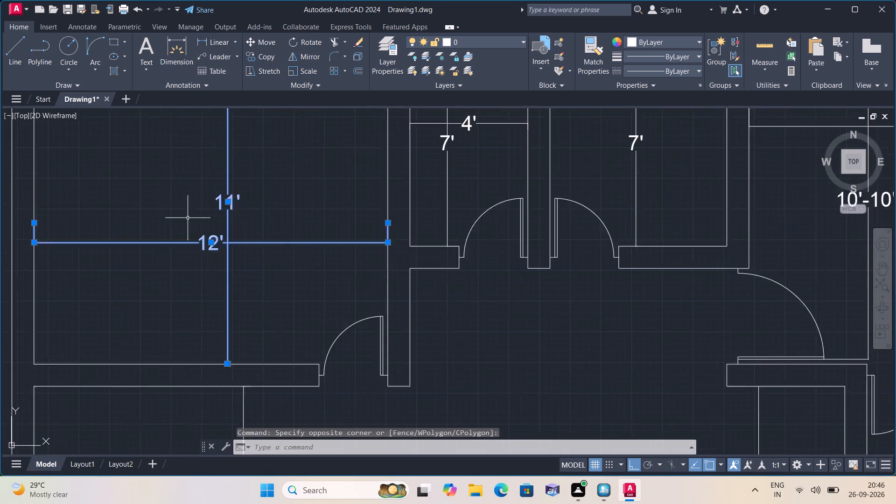
pyautogui.scroll(-1, 188, 218)
pyautogui.scroll(1, 371, 177)
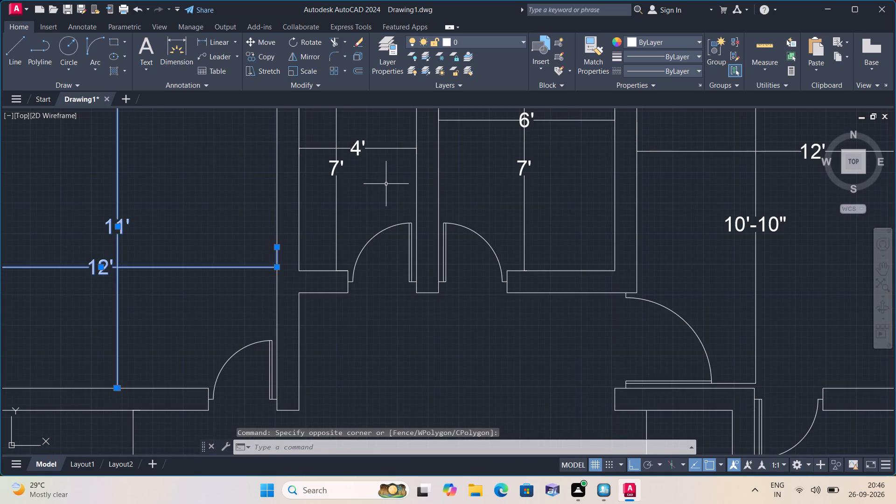
pyautogui.click(386, 184)
pyautogui.click(320, 135)
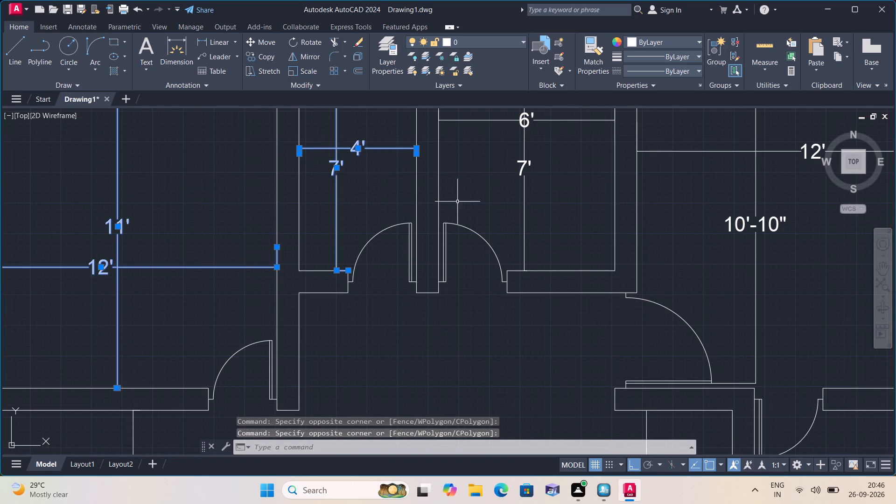
pyautogui.click(543, 186)
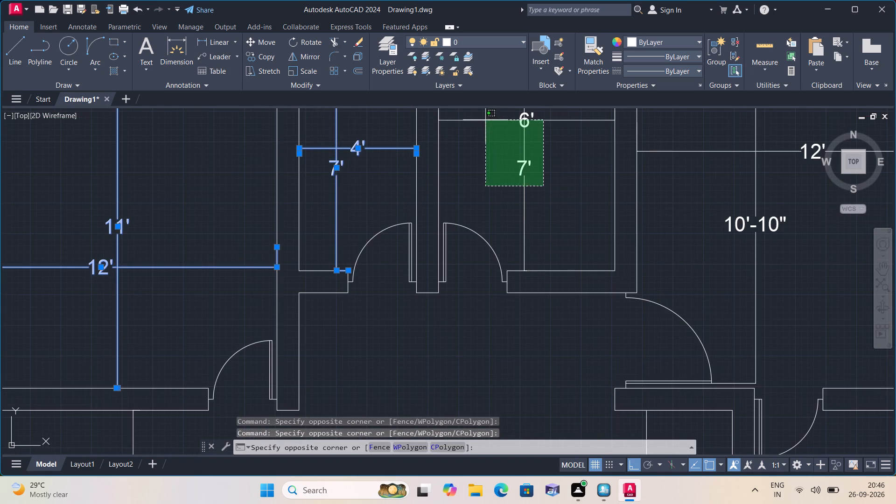
pyautogui.click(482, 117)
# Add the 12' and 10'-10" dimensions of the northeast room to the selection.
pyautogui.moveTo(483, 125); pyautogui.dragTo(491, 240, button='middle')
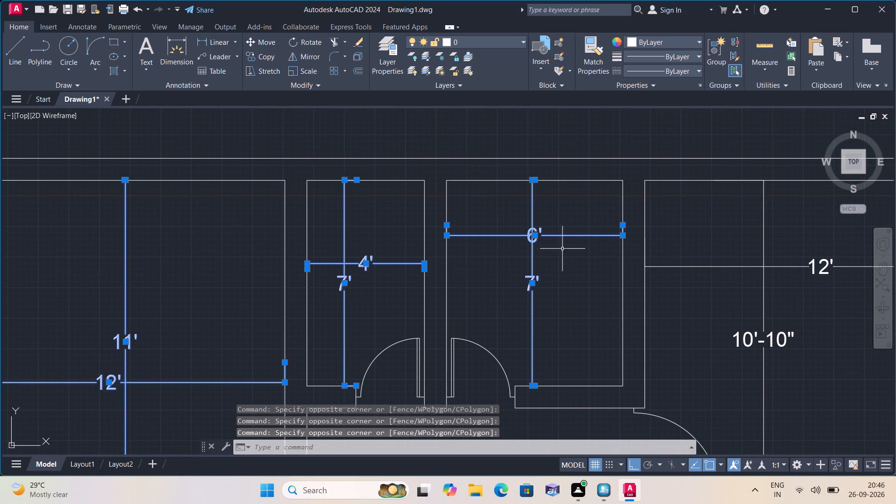
pyautogui.scroll(-1, 666, 275)
pyautogui.moveTo(660, 273); pyautogui.dragTo(603, 196, button='middle')
pyautogui.scroll(-1, 658, 272)
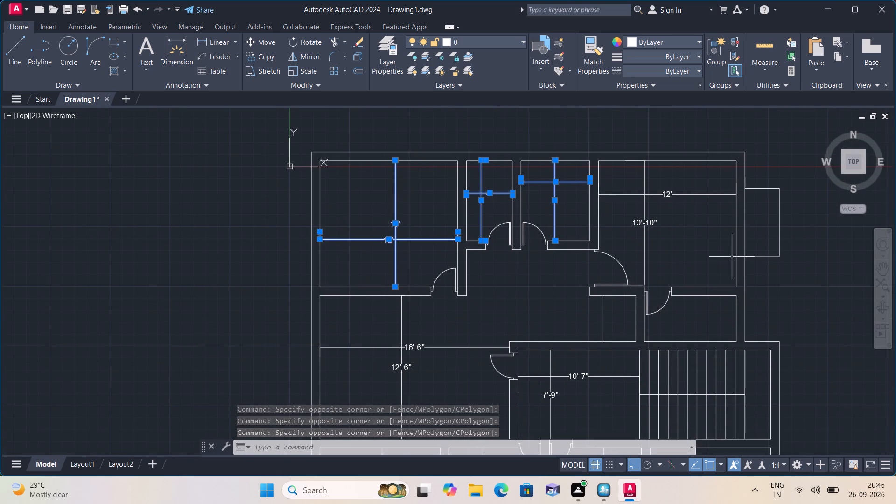
pyautogui.scroll(1, 702, 249)
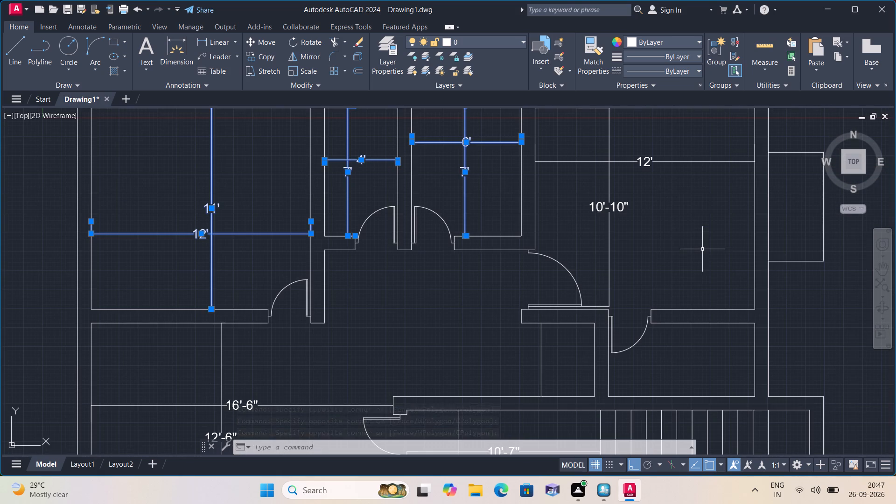
pyautogui.click(702, 249)
pyautogui.click(573, 139)
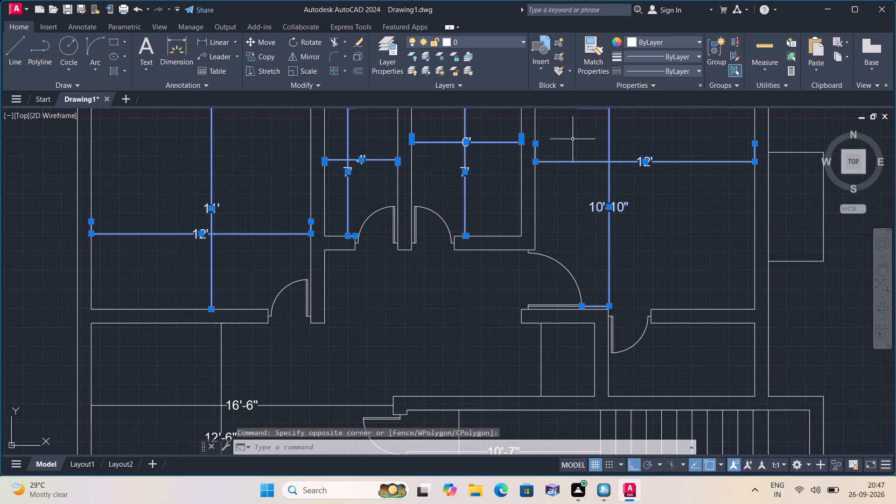
# Add the dimensions of the 16'-6" wide west room and the 10'-6" by 10' room directly south of it to the selection.
pyautogui.scroll(-1, 592, 240)
pyautogui.moveTo(592, 240); pyautogui.dragTo(603, 155, button='middle')
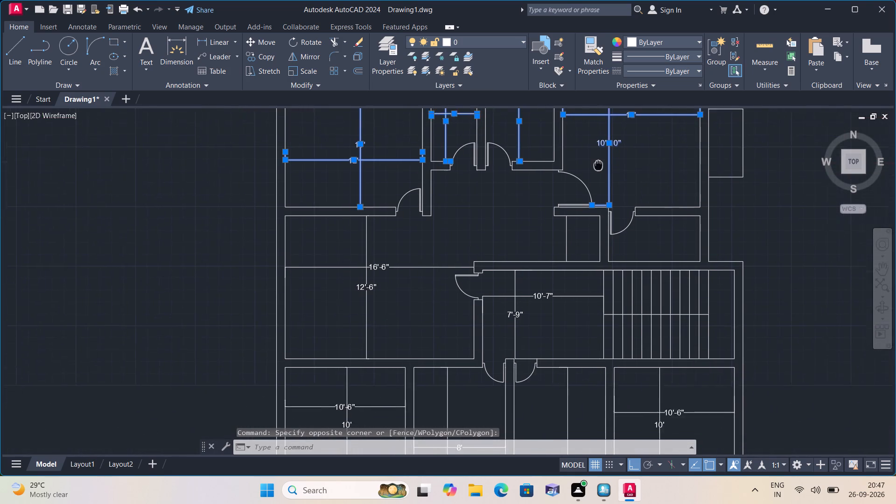
pyautogui.moveTo(603, 155); pyautogui.dragTo(605, 153, button='middle')
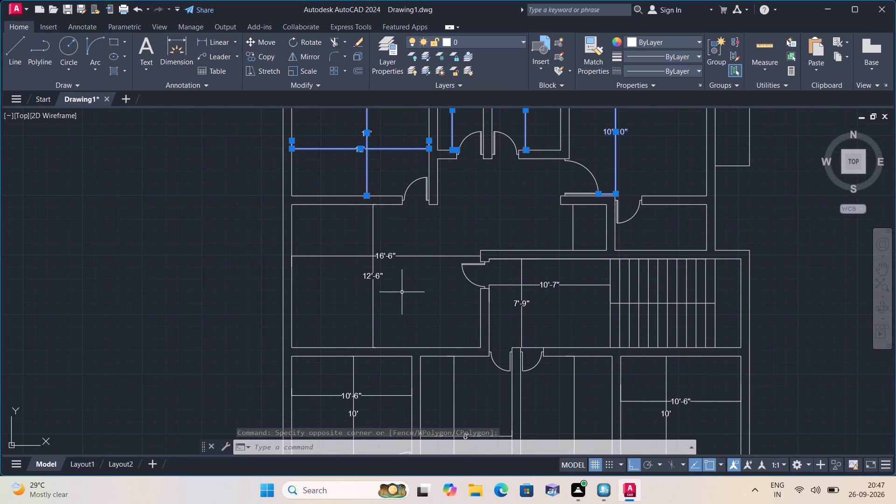
pyautogui.click(402, 292)
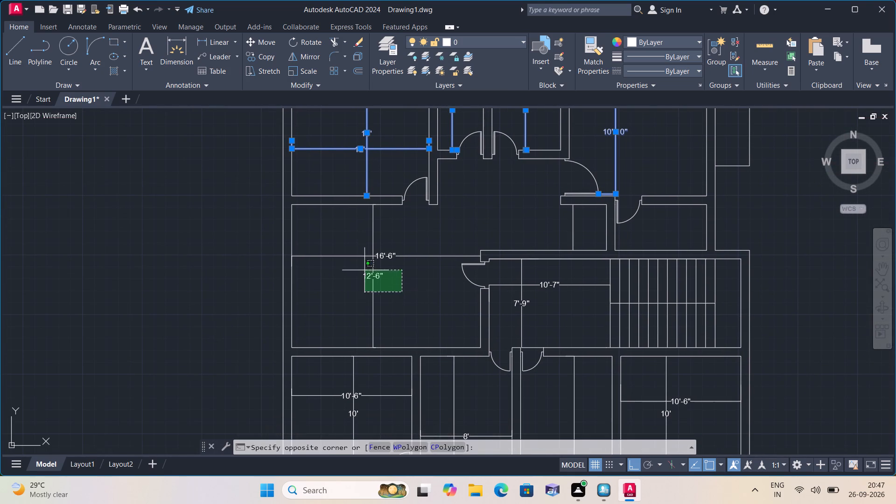
pyautogui.click(338, 245)
pyautogui.scroll(-1, 349, 262)
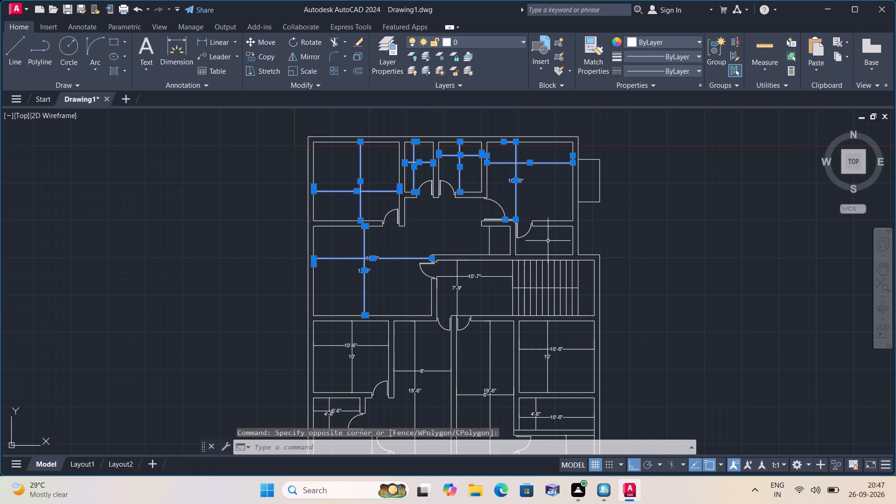
pyautogui.moveTo(402, 327); pyautogui.dragTo(445, 214, button='middle')
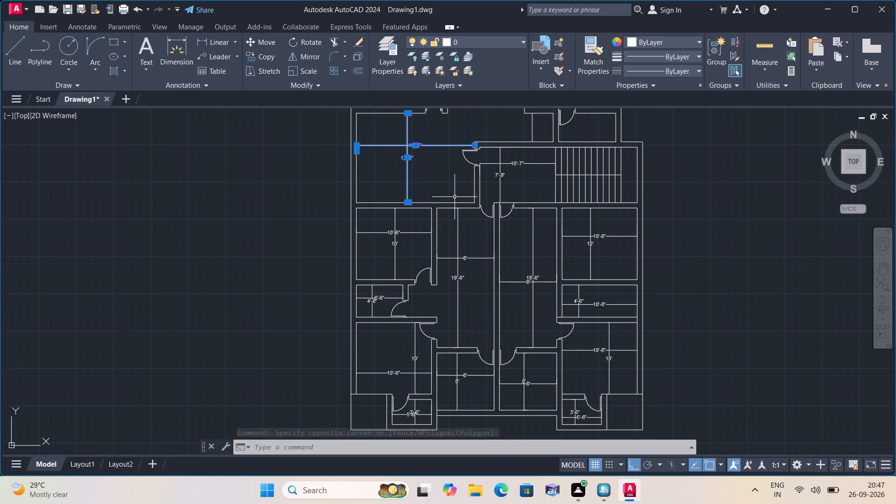
pyautogui.click(404, 250)
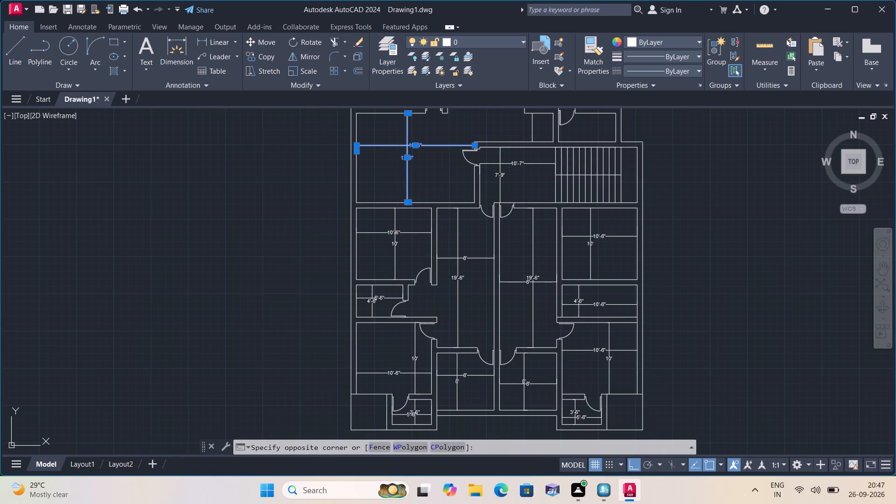
pyautogui.click(383, 226)
# Add the dimensions of the small 6'-6" by 4'-6" west room and the 10'-6" by 10' southwest room to the selection.
pyautogui.scroll(2, 380, 291)
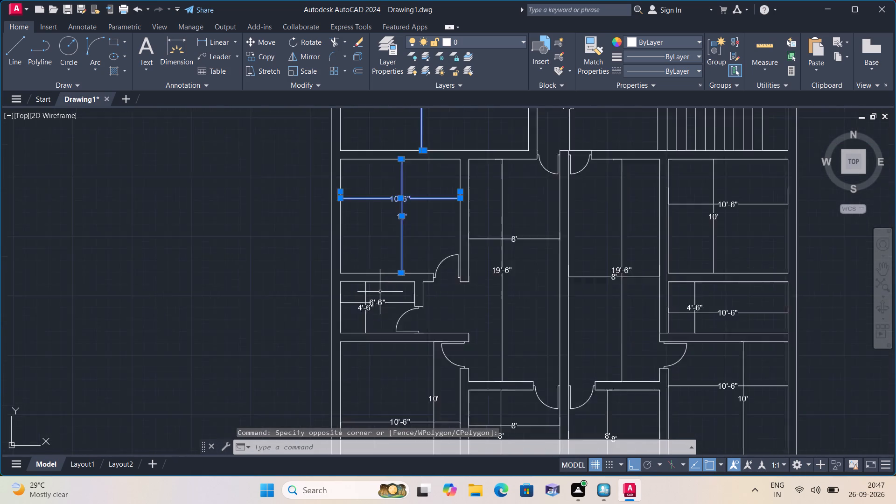
pyautogui.scroll(1, 380, 292)
pyautogui.scroll(-1, 380, 292)
pyautogui.moveTo(379, 292); pyautogui.dragTo(379, 232, button='middle')
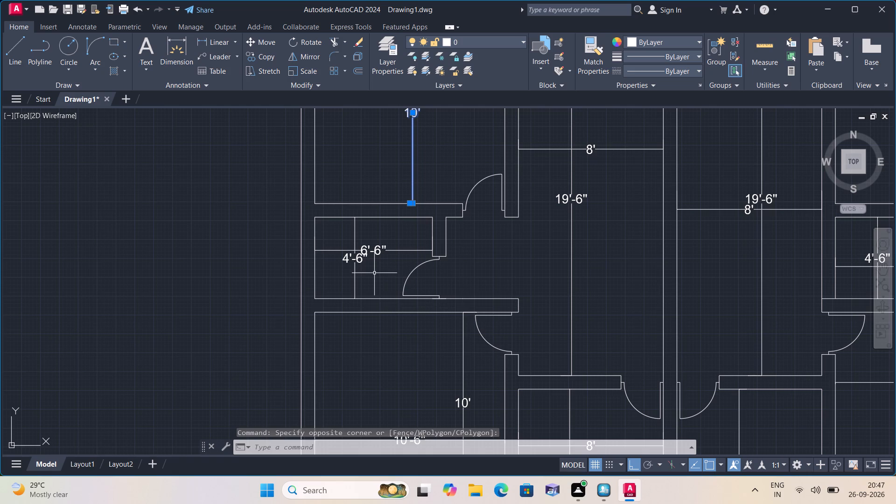
pyautogui.click(372, 277)
pyautogui.click(323, 230)
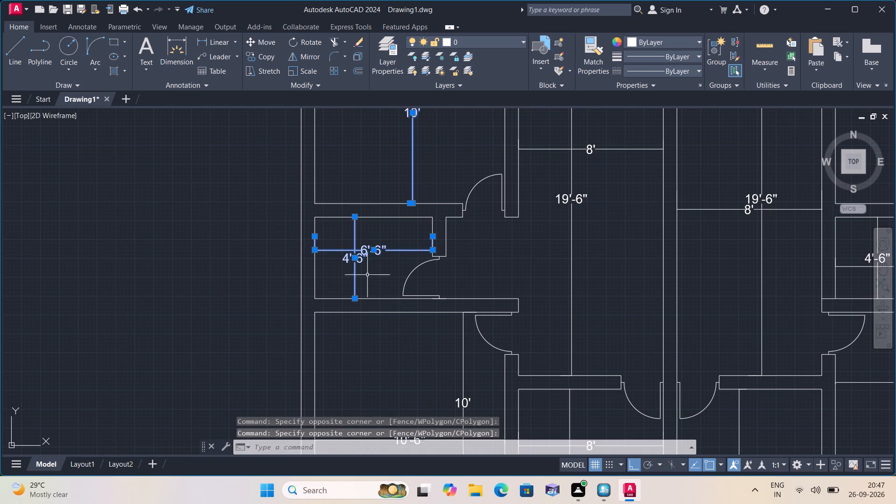
pyautogui.moveTo(385, 296); pyautogui.dragTo(390, 206, button='middle')
pyautogui.moveTo(433, 300); pyautogui.dragTo(427, 219, button='middle')
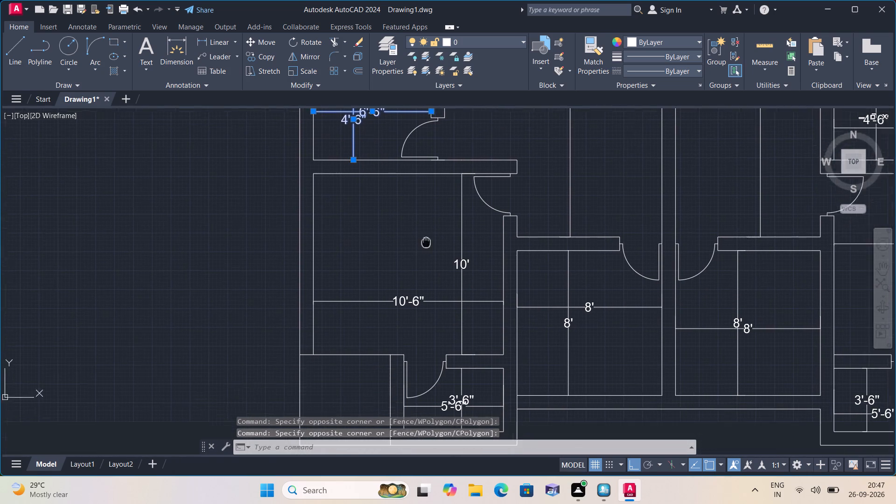
pyautogui.click(474, 289)
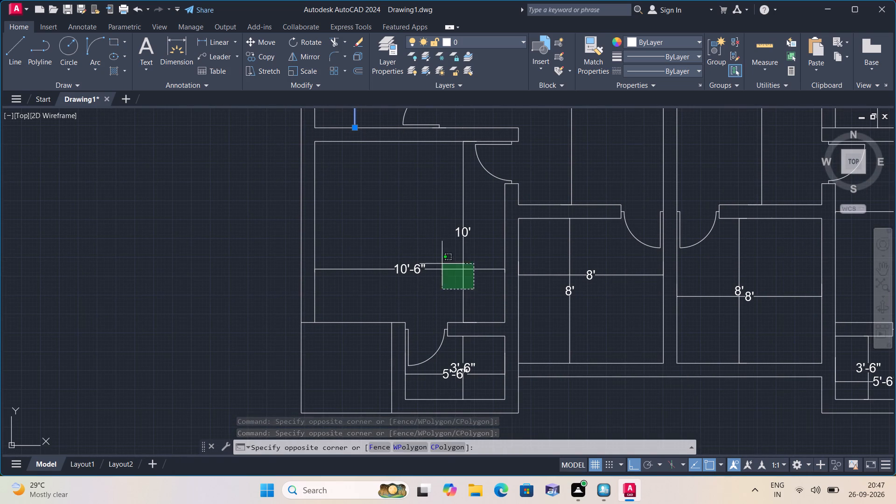
pyautogui.click(390, 234)
# Add the 5'-6" and 3'-6" dimensions of the small room at the southwest corner to the selection.
pyautogui.moveTo(390, 234); pyautogui.dragTo(380, 144, button='middle')
pyautogui.scroll(-1, 380, 165)
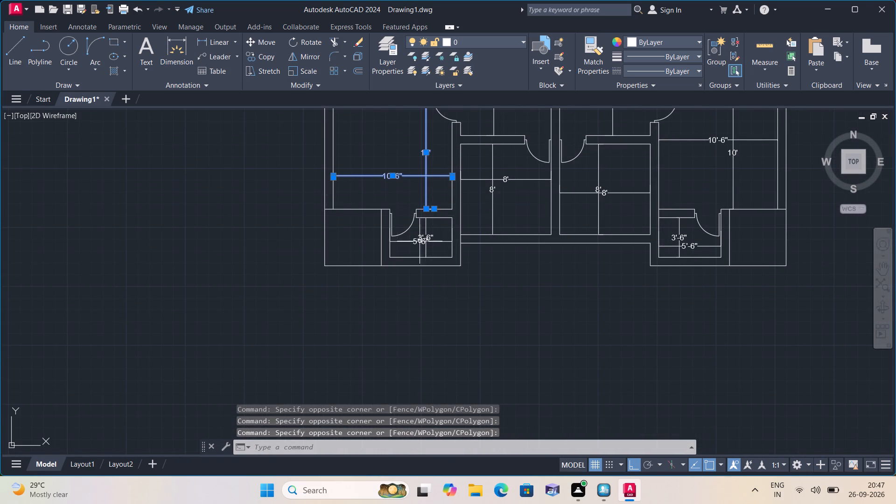
pyautogui.scroll(2, 423, 246)
pyautogui.click(441, 245)
pyautogui.click(395, 209)
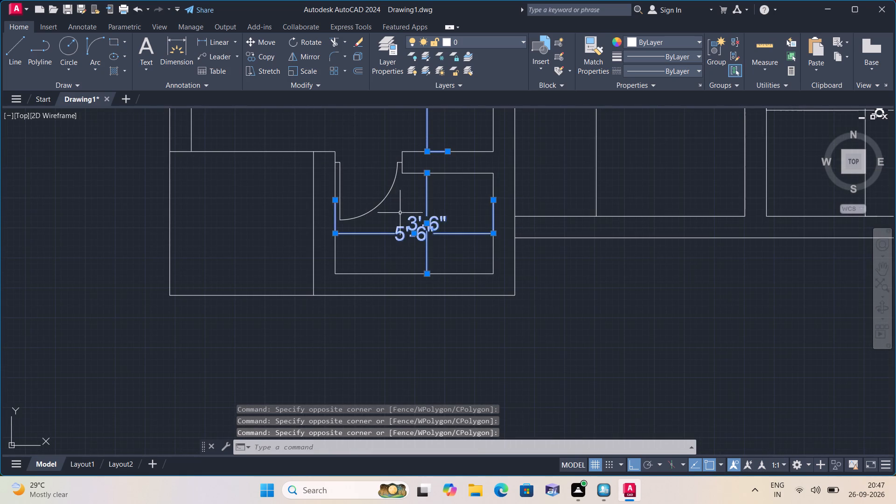
# Add the width and depth dimensions of the two 8' square rooms along the south wall to the selection.
pyautogui.middleClick(433, 221)
pyautogui.scroll(-1, 433, 221)
pyautogui.moveTo(432, 221); pyautogui.dragTo(426, 239, button='middle')
pyautogui.moveTo(545, 155); pyautogui.dragTo(543, 183, button='middle')
pyautogui.moveTo(556, 210); pyautogui.dragTo(552, 202)
pyautogui.click(520, 153)
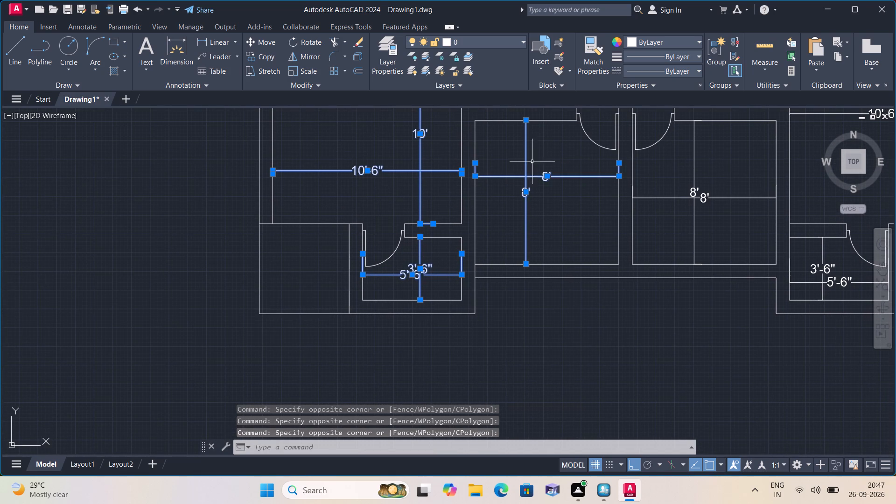
pyautogui.click(736, 221)
pyautogui.click(690, 185)
# Add the 8' and 19'-6" dimensions of the western long central room to the selection.
pyautogui.scroll(-1, 690, 185)
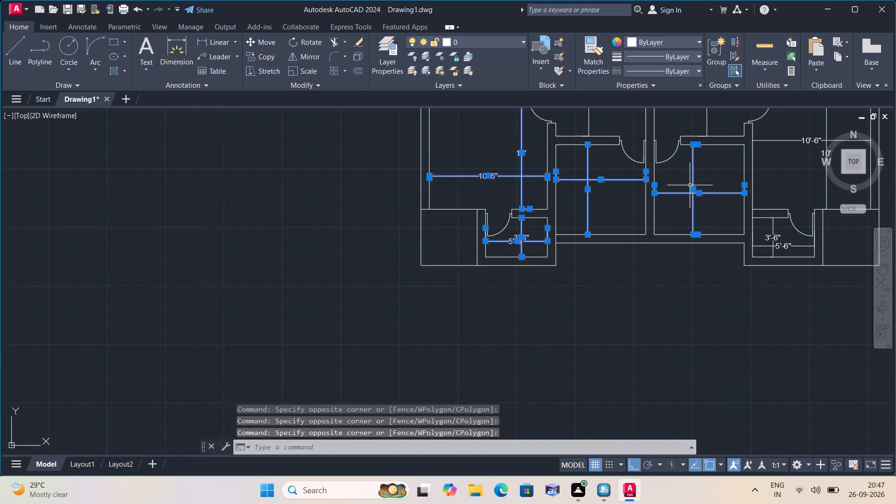
pyautogui.scroll(-1, 666, 214)
pyautogui.moveTo(660, 229); pyautogui.dragTo(630, 286, button='middle')
pyautogui.moveTo(591, 167); pyautogui.dragTo(590, 171, button='middle')
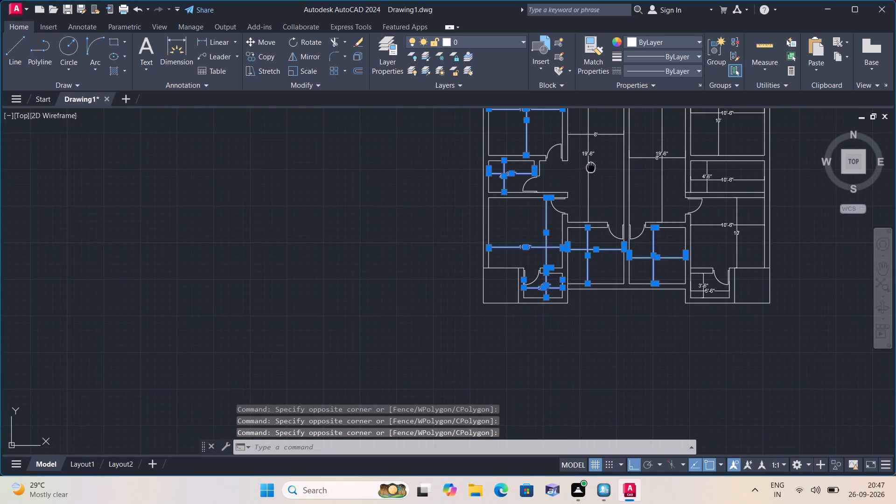
pyautogui.moveTo(590, 171); pyautogui.dragTo(591, 180, button='middle')
pyautogui.moveTo(597, 154); pyautogui.dragTo(590, 208, button='middle')
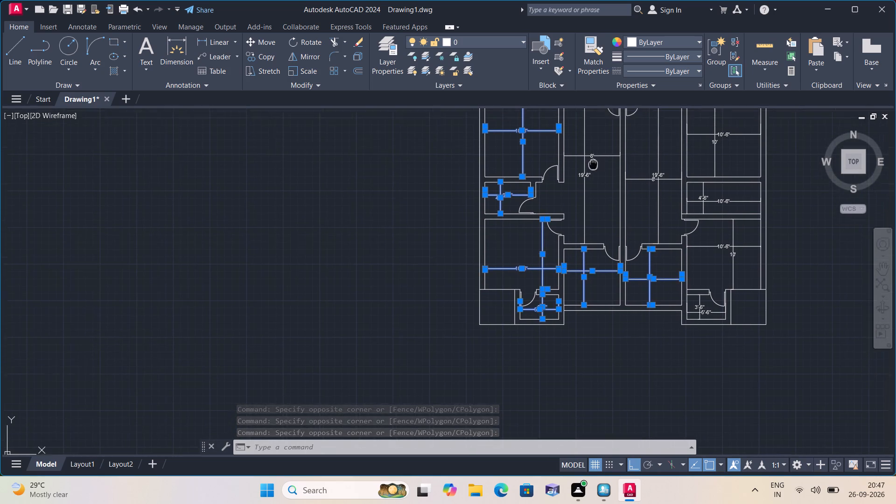
pyautogui.moveTo(590, 208); pyautogui.dragTo(595, 220, button='middle')
pyautogui.scroll(1, 595, 220)
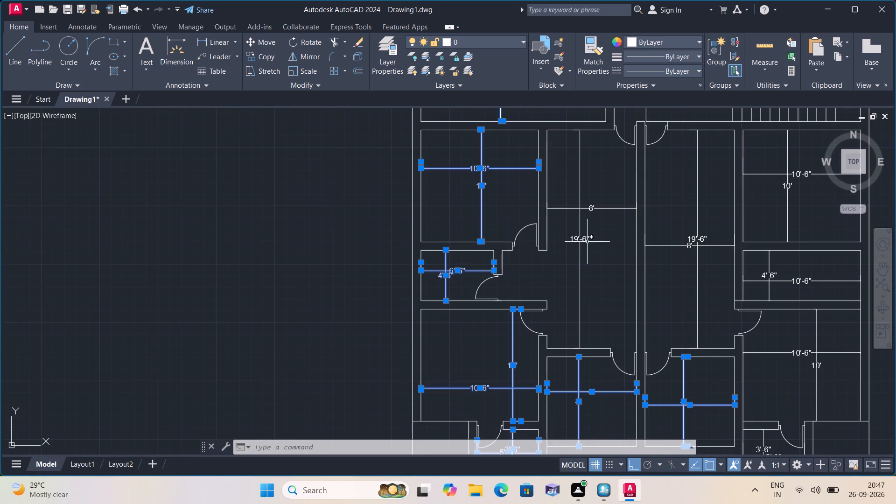
pyautogui.scroll(2, 587, 243)
pyautogui.scroll(-1, 626, 233)
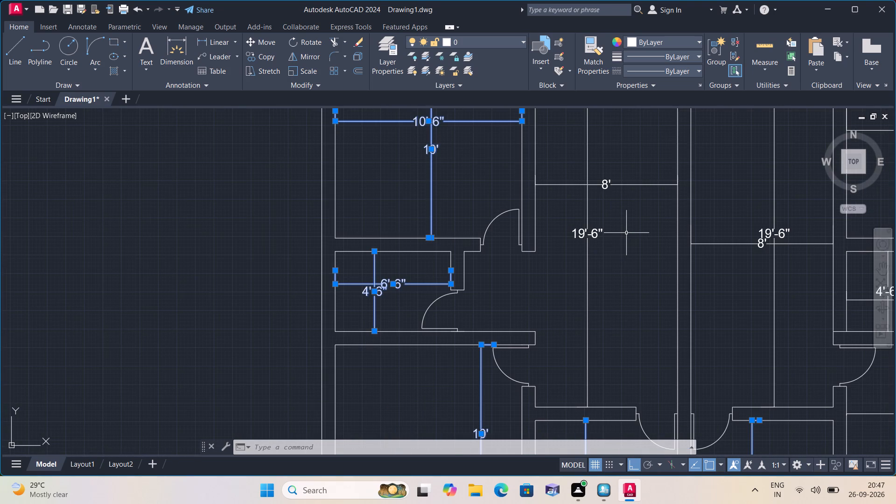
pyautogui.click(626, 233)
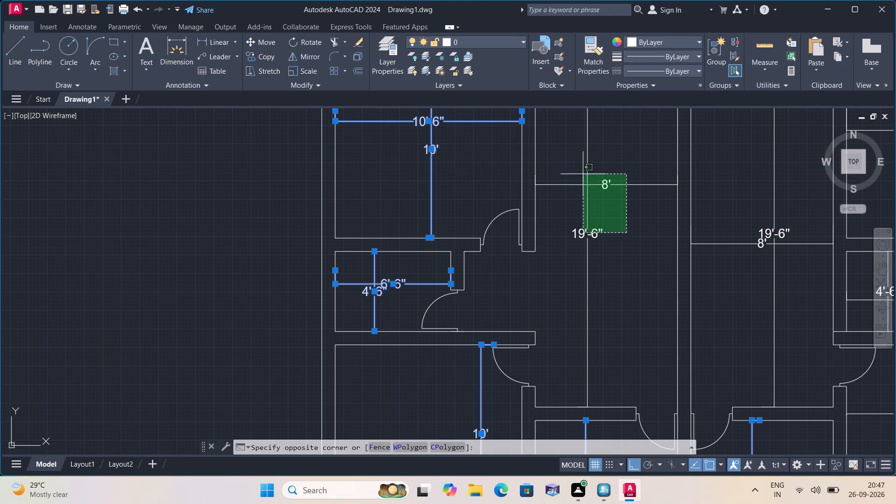
pyautogui.click(577, 166)
# Add the 8' and 19'-6" dimensions of the eastern long central room to the selection.
pyautogui.moveTo(573, 169); pyautogui.dragTo(548, 198, button='middle')
pyautogui.scroll(-2, 550, 195)
pyautogui.moveTo(533, 203); pyautogui.dragTo(523, 208, button='middle')
pyautogui.scroll(2, 607, 234)
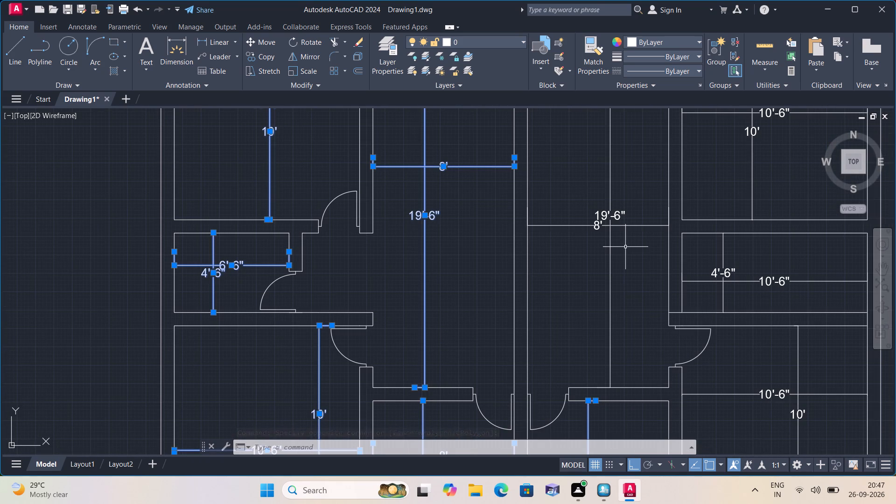
pyautogui.click(625, 247)
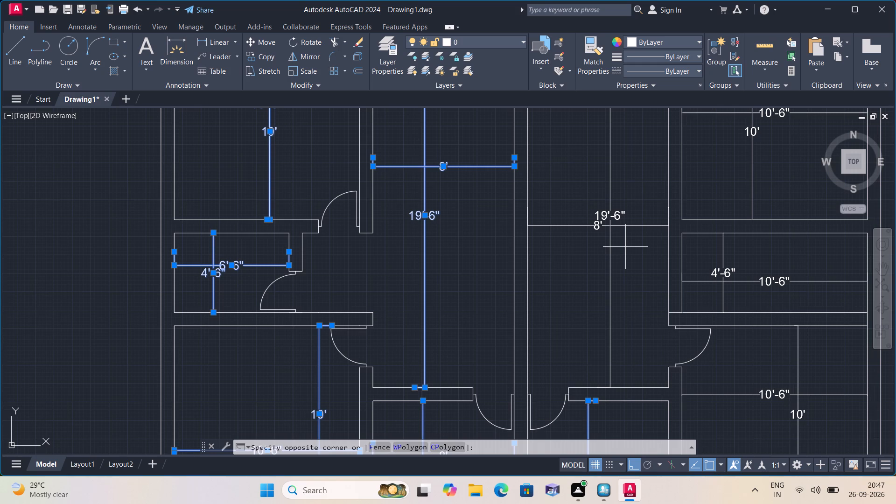
pyautogui.click(583, 198)
# Add the 10'-6" and 10' dimensions of the room south of the staircase and the narrow eastern room's 4'-6" and 10'-6" dimensions to the selection.
pyautogui.moveTo(588, 199); pyautogui.dragTo(544, 219, button='middle')
pyautogui.scroll(-1, 587, 199)
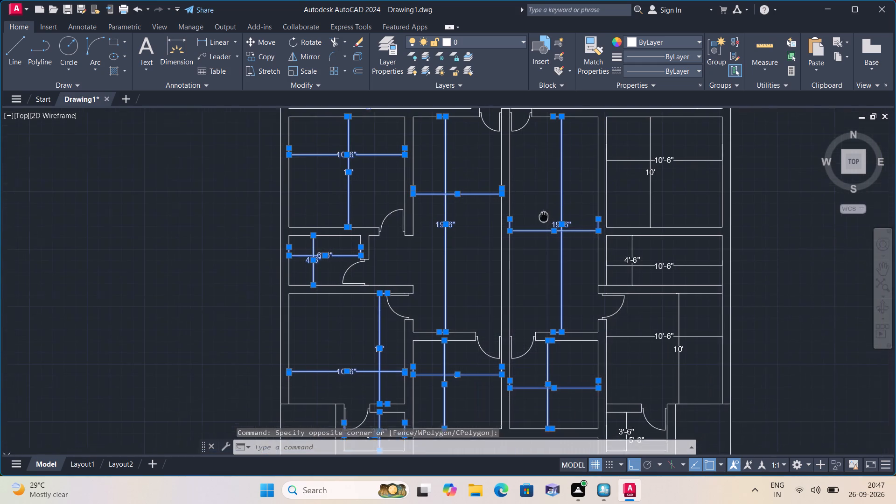
pyautogui.scroll(1, 674, 179)
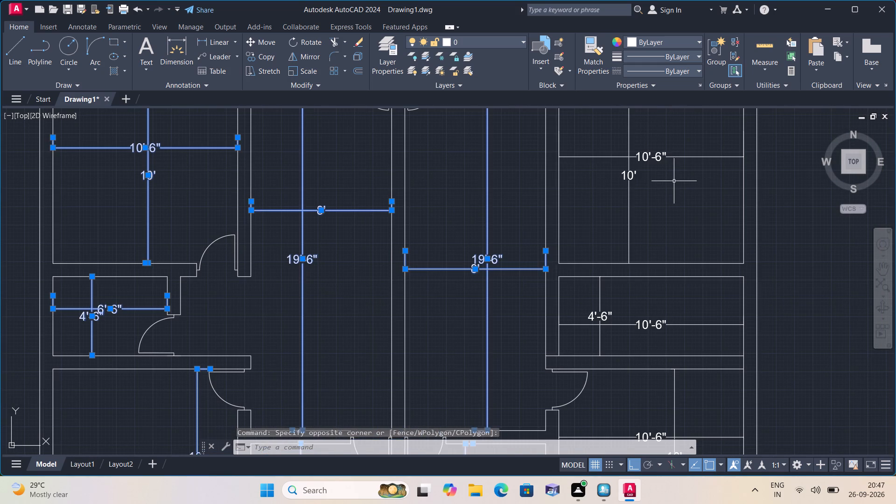
pyautogui.click(674, 181)
pyautogui.click(606, 137)
pyautogui.scroll(-1, 606, 137)
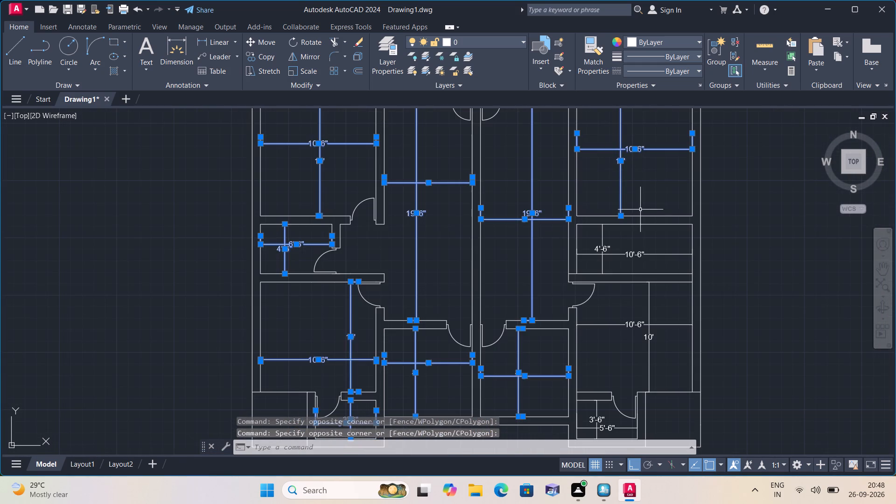
pyautogui.scroll(-1, 634, 211)
pyautogui.moveTo(633, 210); pyautogui.dragTo(637, 147, button='middle')
pyautogui.scroll(1, 651, 199)
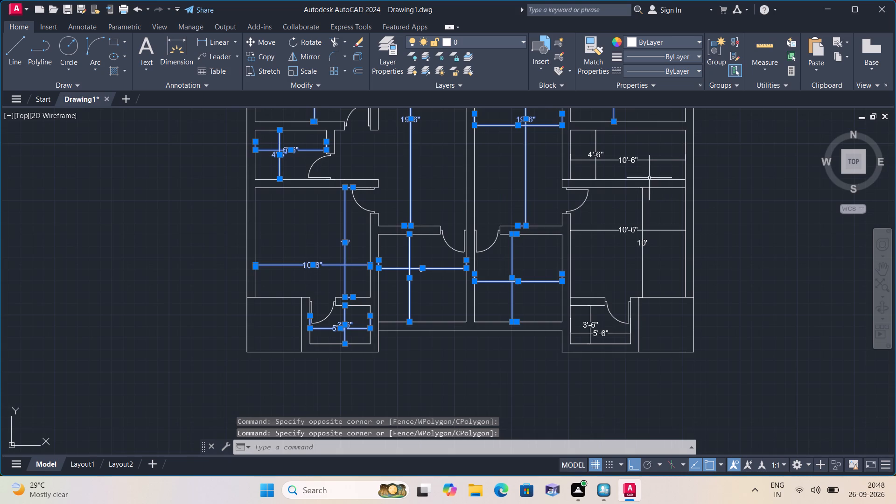
pyautogui.scroll(2, 643, 168)
pyautogui.moveTo(635, 155); pyautogui.dragTo(640, 219, button='middle')
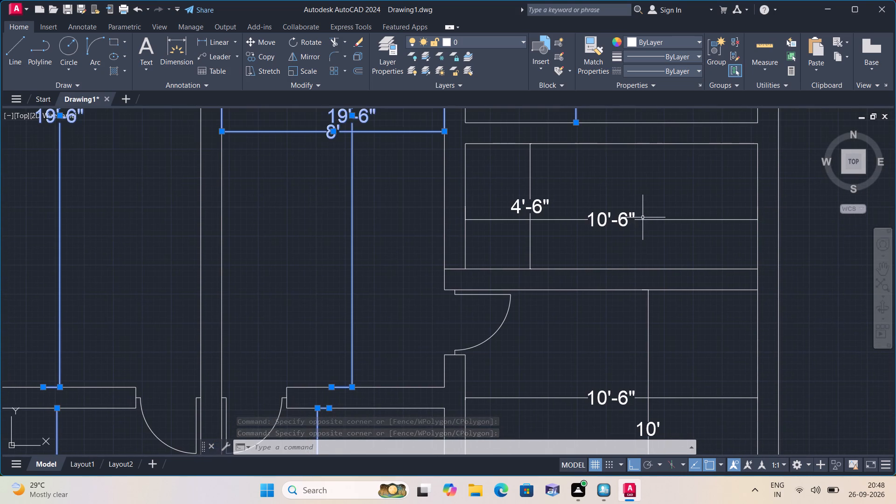
pyautogui.click(631, 236)
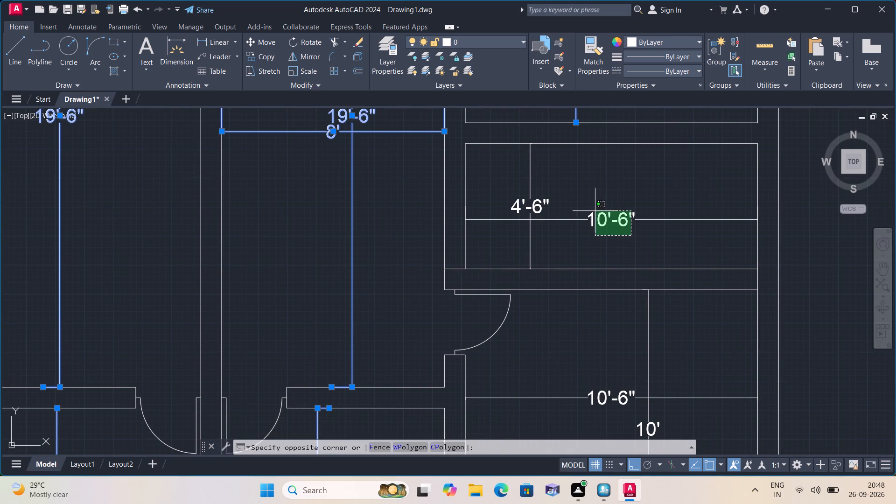
pyautogui.click(515, 186)
# Add the dimensions of the southeast 10' room and the small 5'-6" room below it, and erase all the selected room dimensions.
pyautogui.scroll(-1, 536, 198)
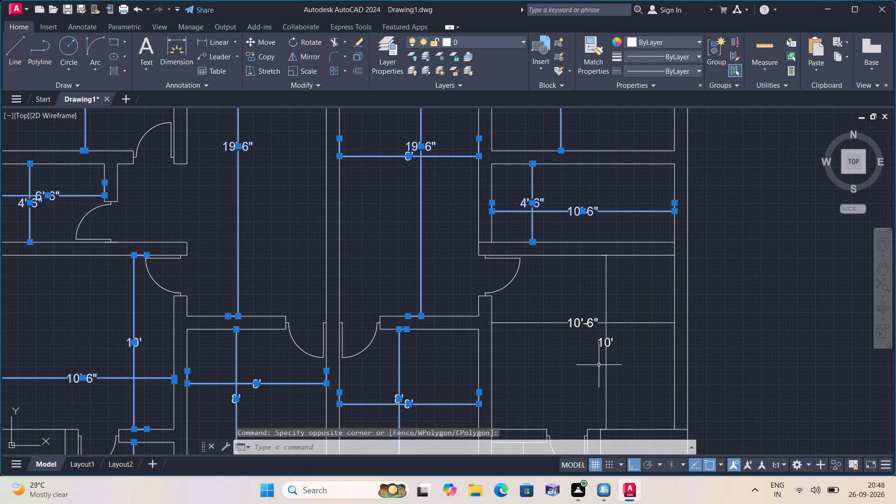
pyautogui.click(637, 373)
pyautogui.click(558, 298)
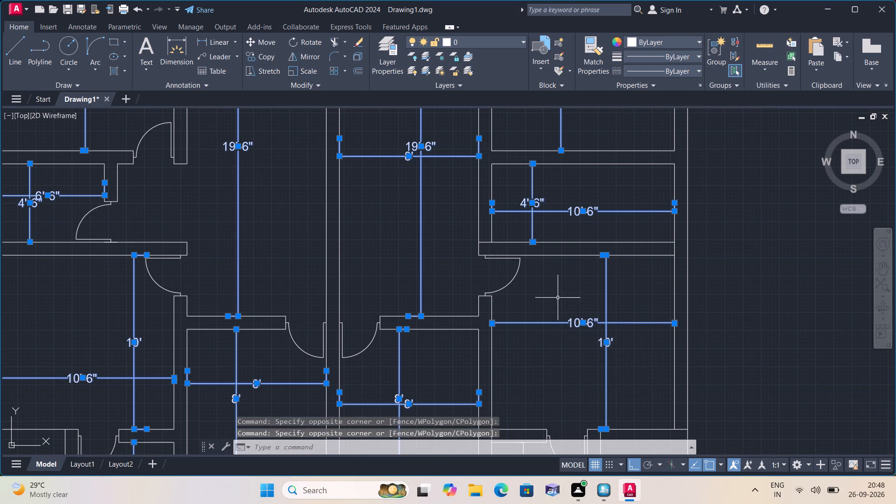
pyautogui.moveTo(558, 298); pyautogui.dragTo(578, 167, button='middle')
pyautogui.scroll(-1, 567, 190)
pyautogui.scroll(1, 589, 288)
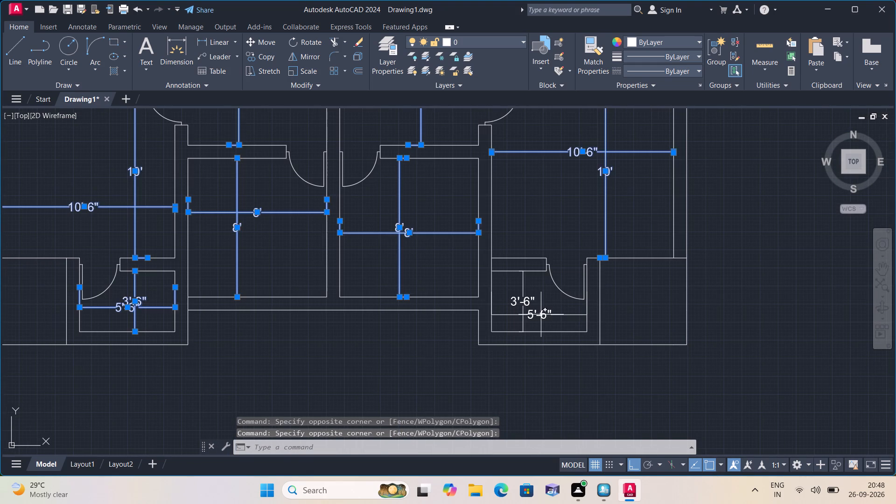
pyautogui.scroll(2, 541, 315)
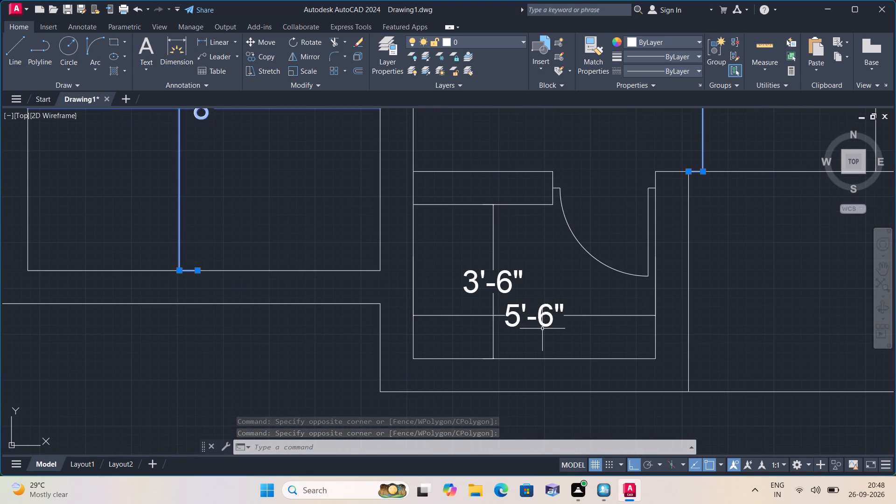
pyautogui.click(542, 329)
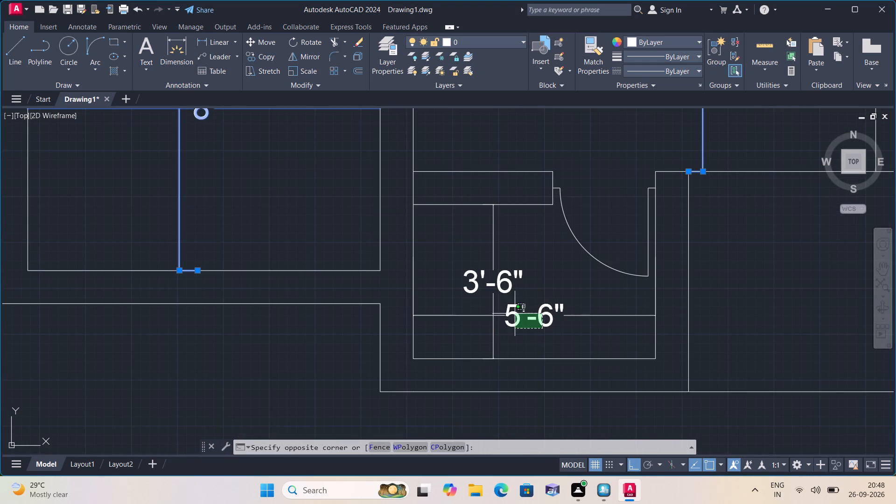
pyautogui.click(466, 273)
pyautogui.scroll(-3, 467, 271)
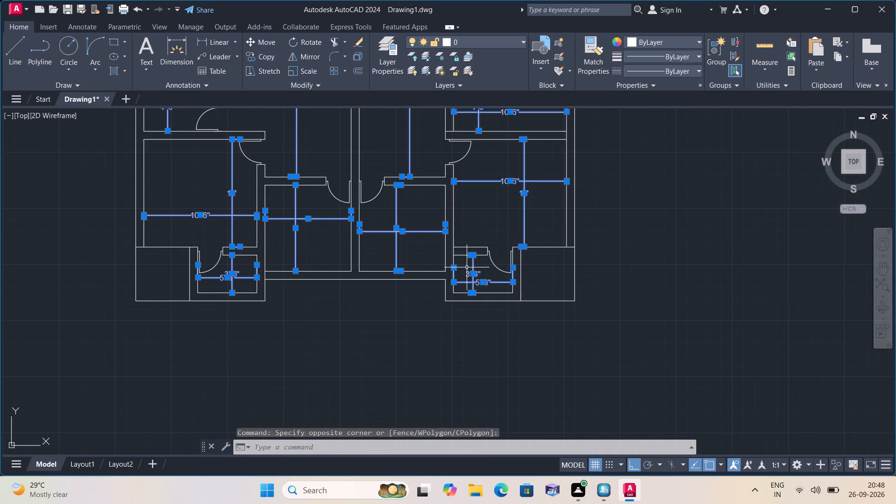
pyautogui.scroll(4, 204, 266)
pyautogui.scroll(2, 274, 329)
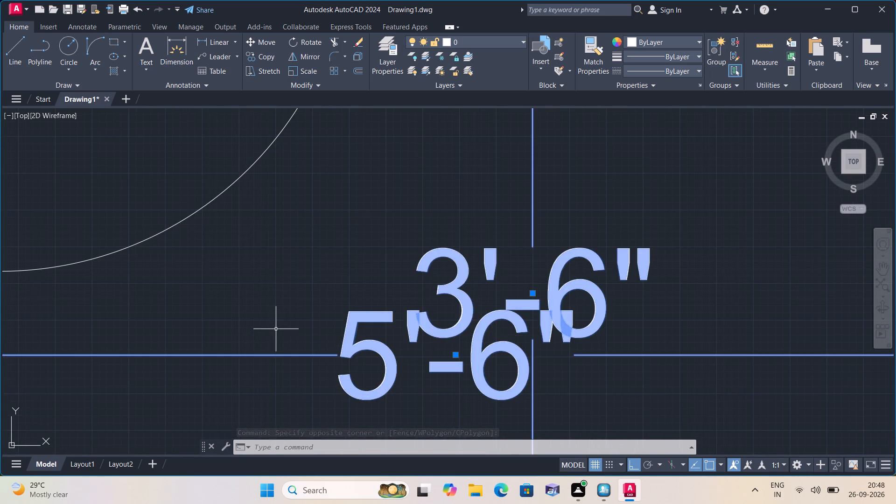
pyautogui.scroll(-4, 276, 329)
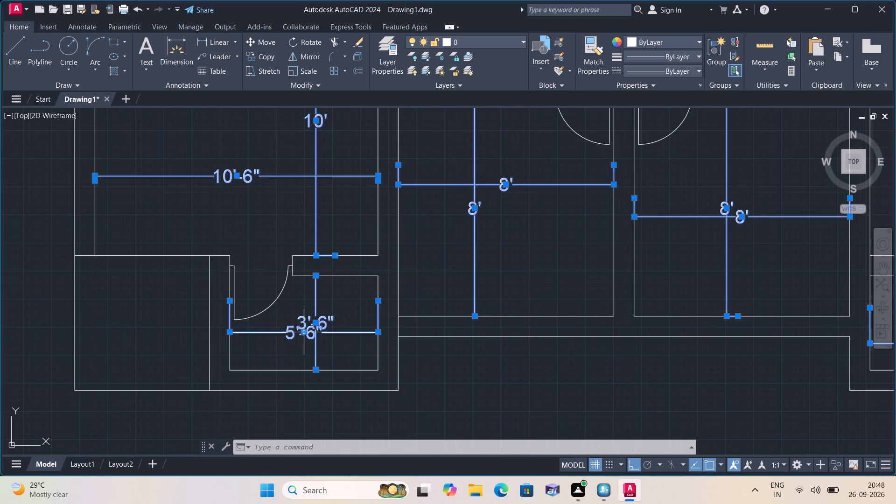
pyautogui.moveTo(301, 327); pyautogui.dragTo(272, 292, button='middle')
pyautogui.scroll(-1, 296, 325)
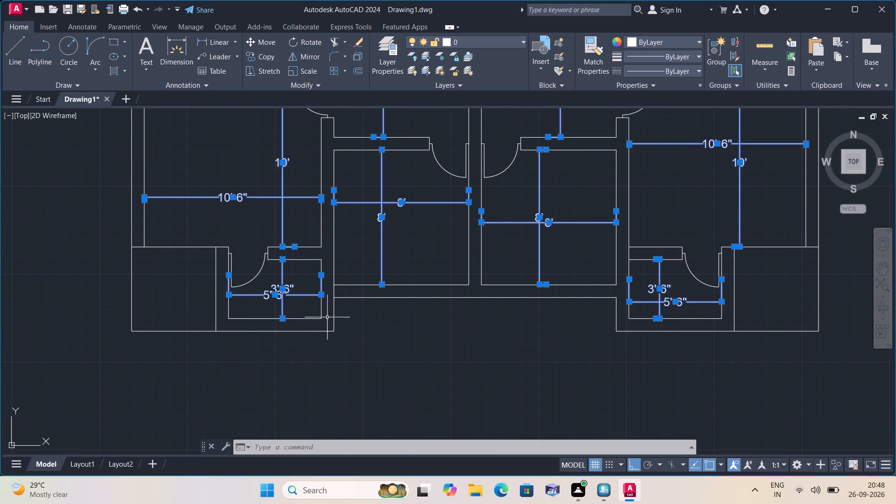
pyautogui.press('Delete')
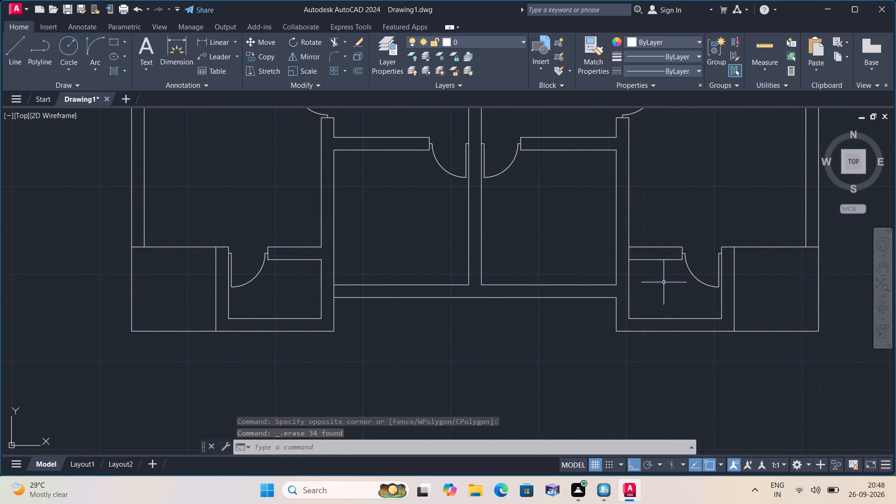
# Examine the whole floor plan, including the rooms along the eastern side and the area around the staircase.
pyautogui.scroll(-1, 687, 327)
pyautogui.scroll(-1, 638, 255)
pyautogui.moveTo(638, 255); pyautogui.dragTo(598, 306, button='middle')
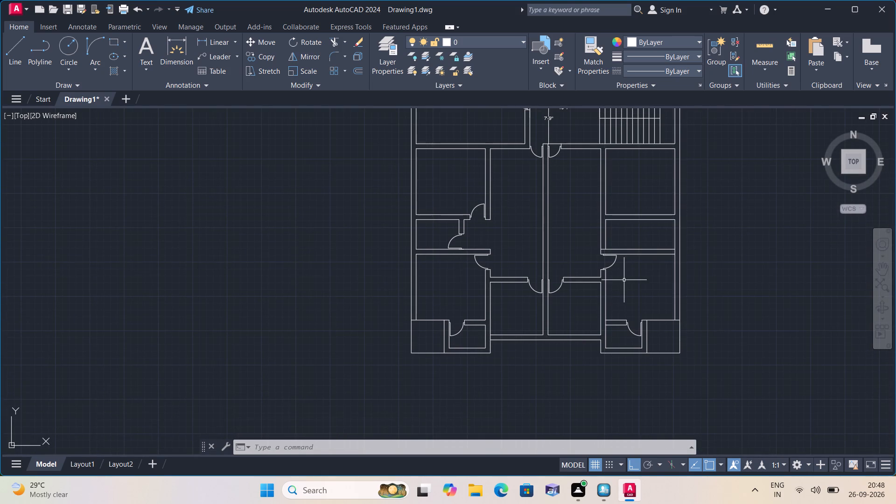
pyautogui.middleClick(624, 280)
pyautogui.scroll(-1, 624, 280)
pyautogui.moveTo(678, 191); pyautogui.dragTo(621, 264, button='middle')
pyautogui.scroll(-1, 678, 191)
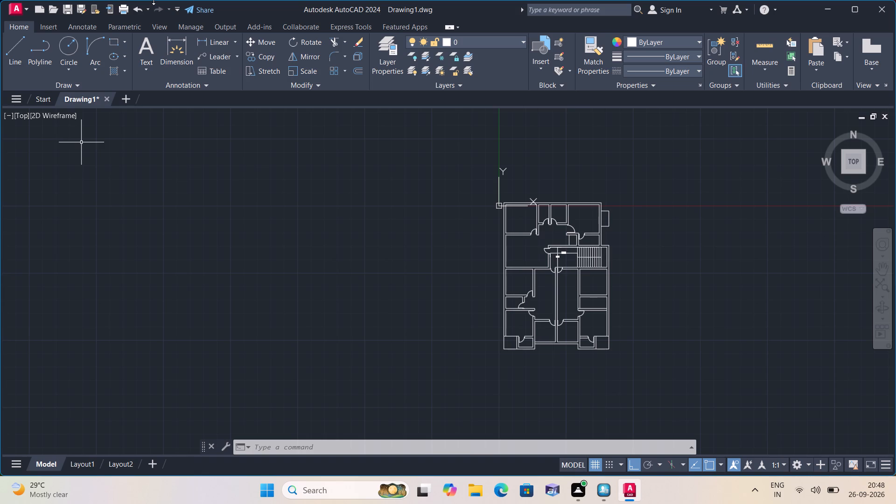
pyautogui.click(154, 3)
pyautogui.scroll(-2, 337, 19)
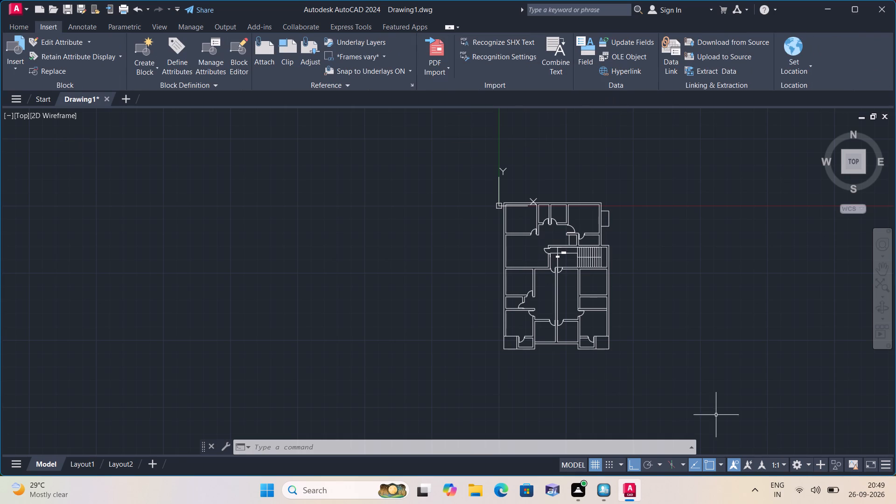
pyautogui.scroll(3, 585, 394)
pyautogui.scroll(-1, 586, 389)
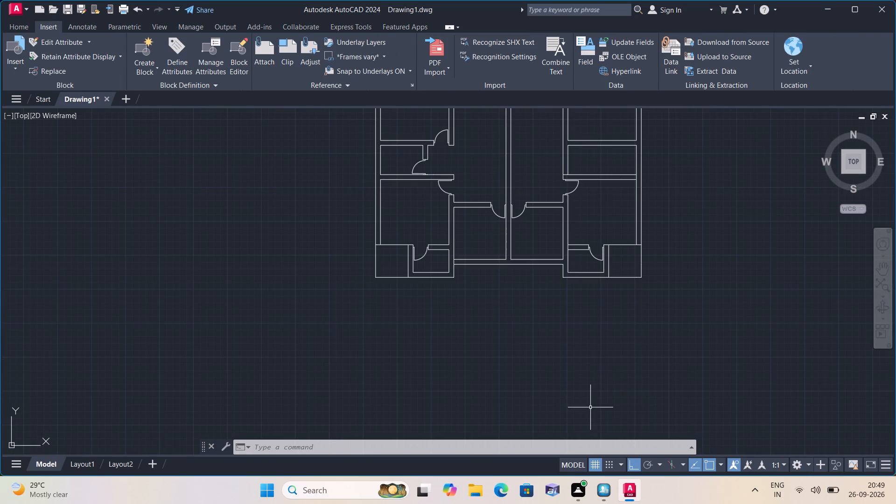
pyautogui.scroll(2, 578, 409)
pyautogui.scroll(-3, 581, 396)
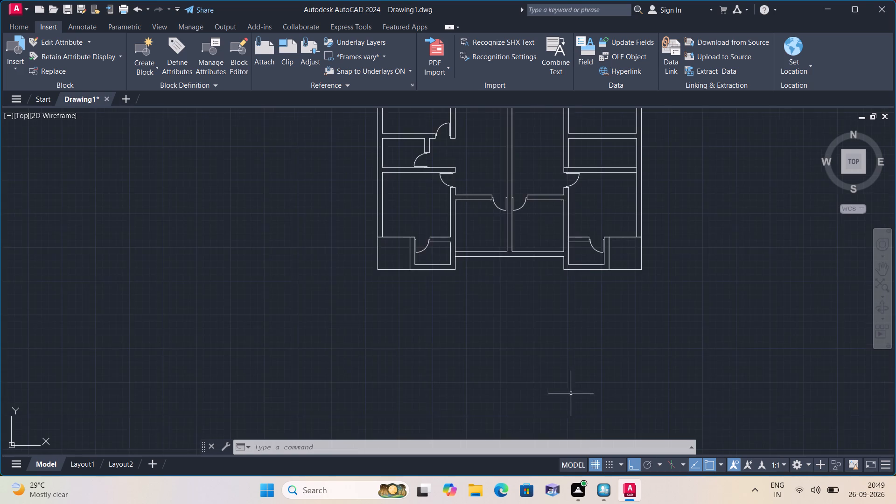
pyautogui.moveTo(553, 271); pyautogui.dragTo(554, 312, button='middle')
pyautogui.scroll(1, 595, 295)
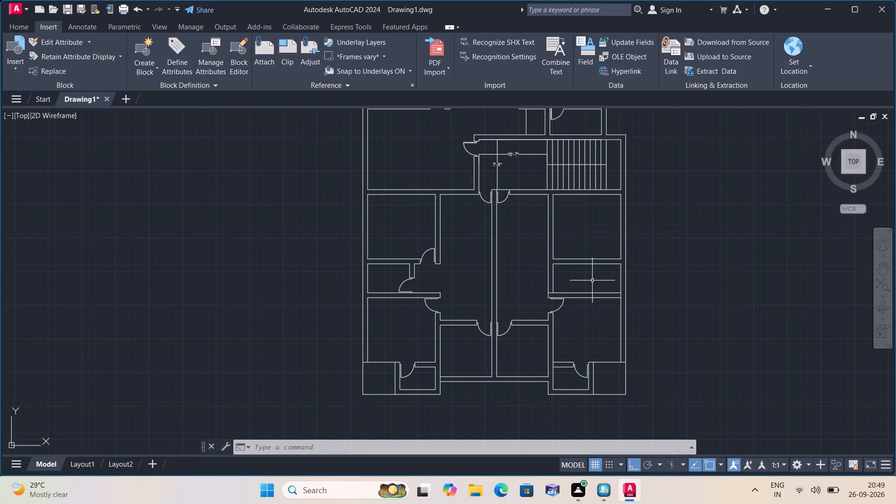
pyautogui.scroll(2, 592, 276)
pyautogui.scroll(-1, 592, 276)
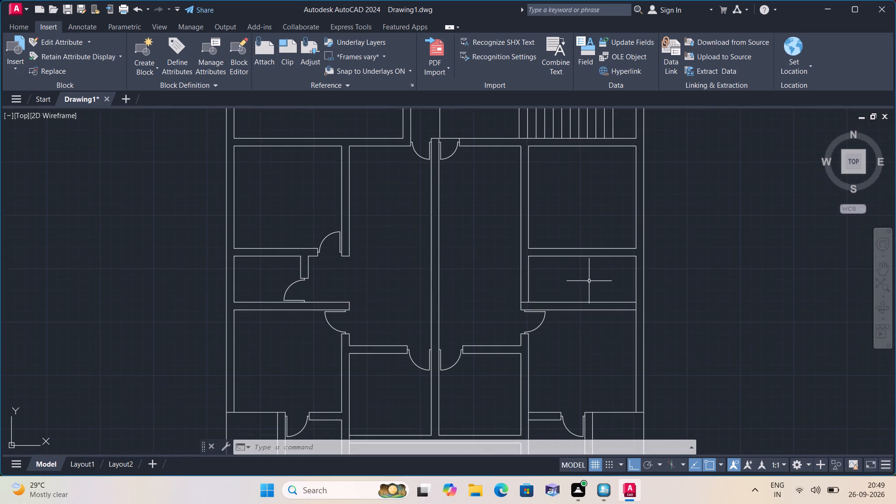
pyautogui.middleClick(587, 285)
pyautogui.moveTo(584, 286); pyautogui.dragTo(555, 300, button='middle')
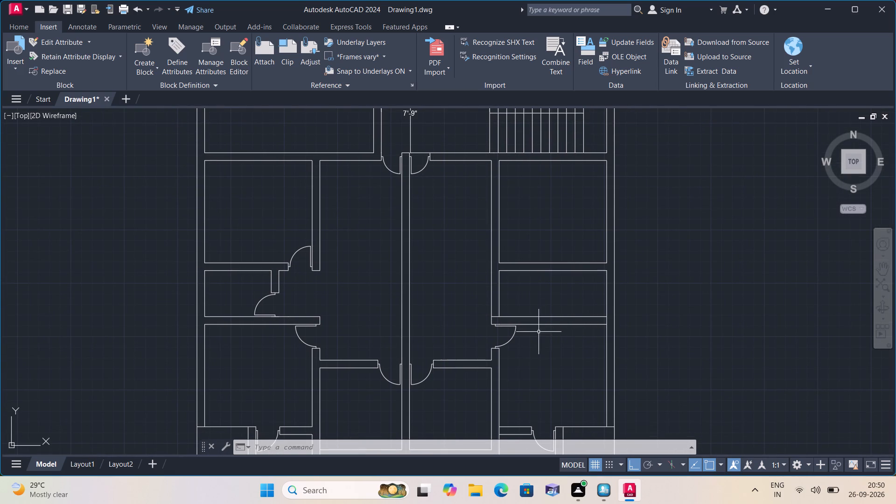
pyautogui.moveTo(498, 294); pyautogui.dragTo(536, 354, button='middle')
pyautogui.scroll(1, 547, 345)
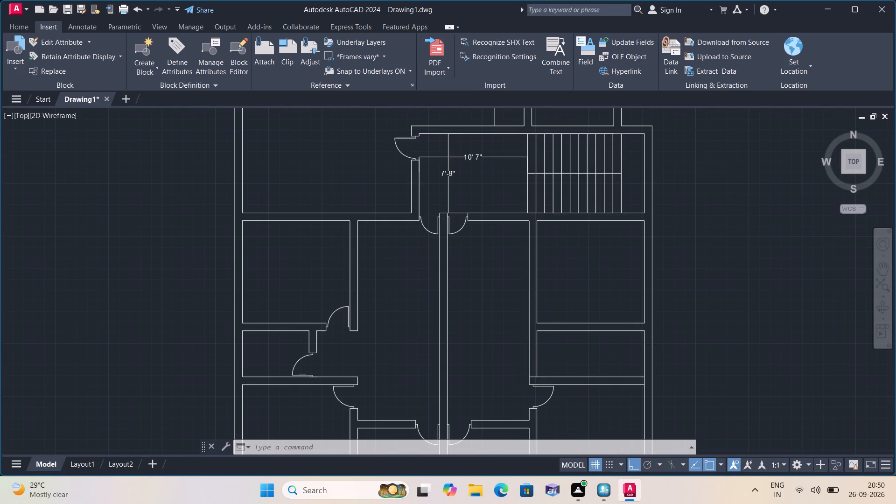
pyautogui.moveTo(547, 345); pyautogui.dragTo(586, 343, button='middle')
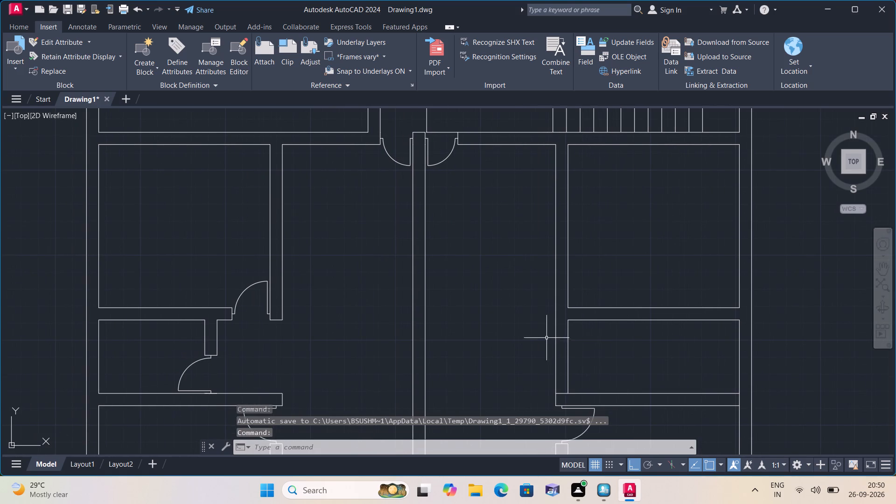
pyautogui.scroll(-1, 616, 340)
pyautogui.moveTo(616, 340); pyautogui.dragTo(600, 324, button='middle')
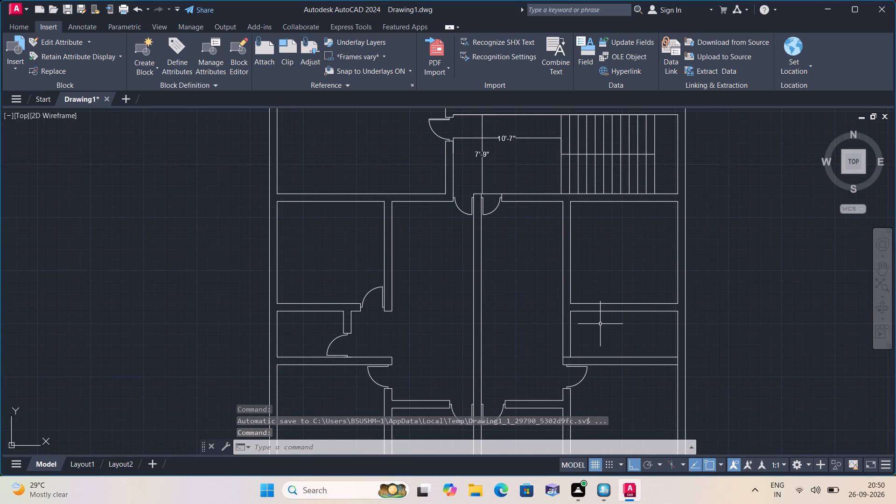
# Draw a short line across the wall thickness at the narrow eastern room's northwest corner, continuing the room's north edge.
pyautogui.write('tri')
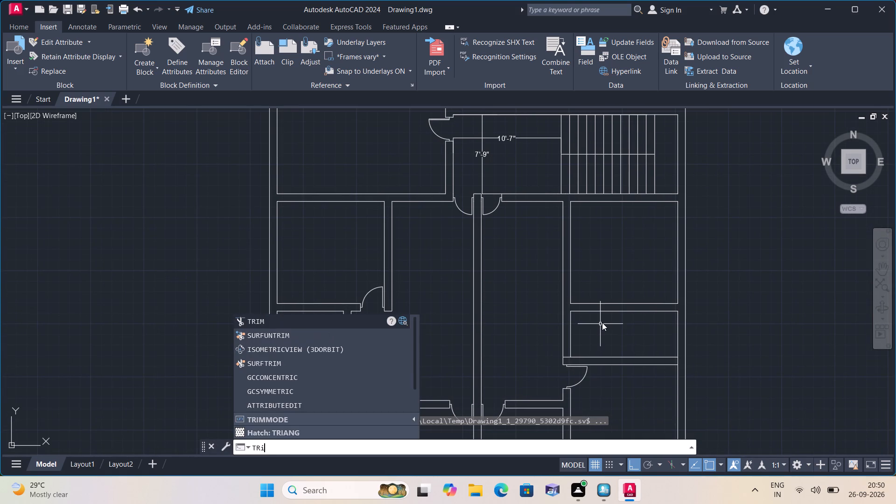
pyautogui.press('Escape')
pyautogui.press('l')
pyautogui.press('space')
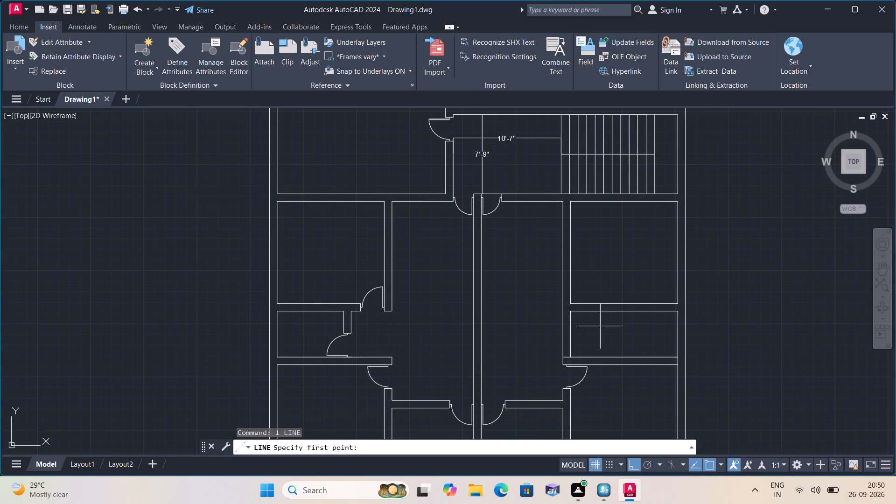
pyautogui.scroll(2, 575, 309)
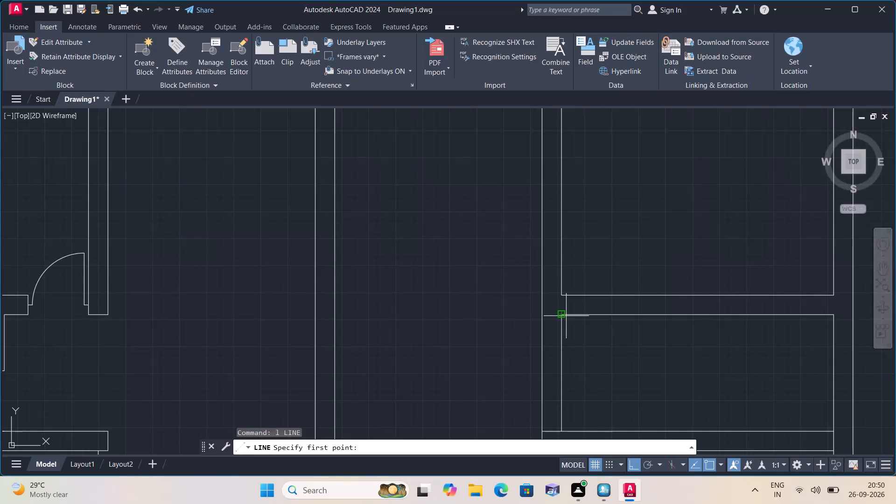
pyautogui.click(566, 316)
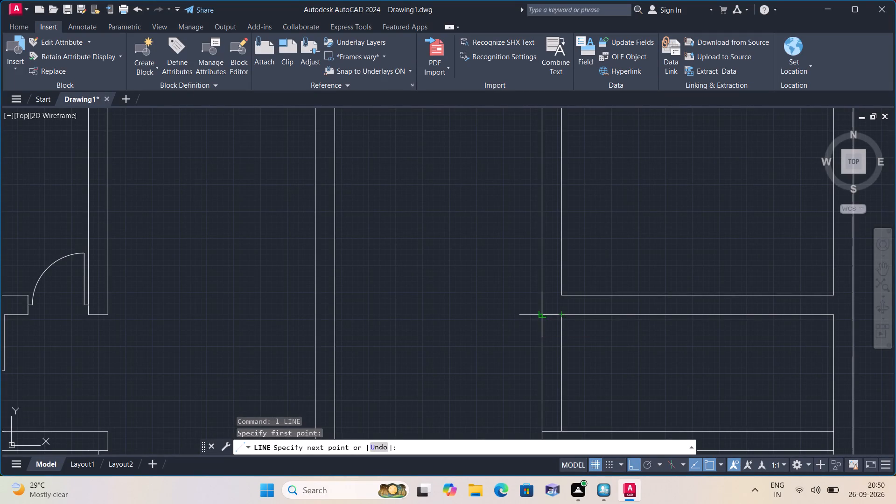
pyautogui.click(545, 314)
pyautogui.press('space')
pyautogui.scroll(-1, 603, 339)
pyautogui.moveTo(644, 361); pyautogui.dragTo(630, 329, button='middle')
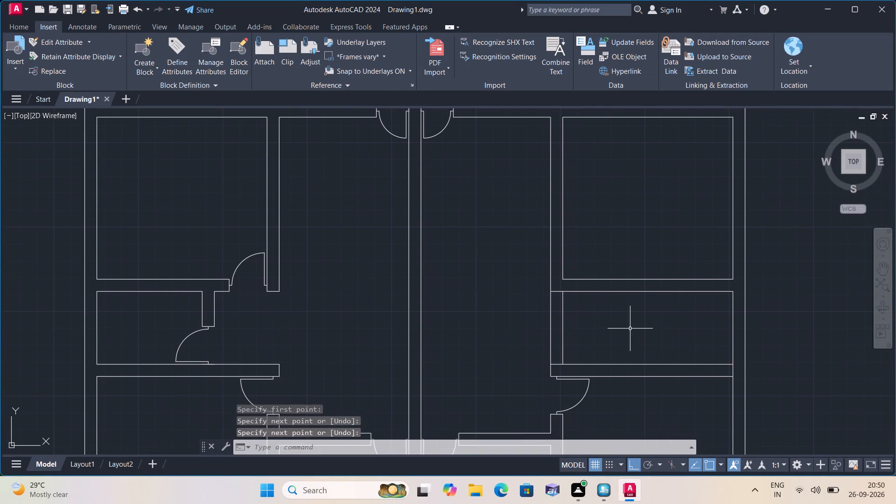
# Trim both wall lines between the narrow eastern room and the eastern long central room to open up its west side.
pyautogui.write('trim')
pyautogui.press('space')
pyautogui.click(630, 329)
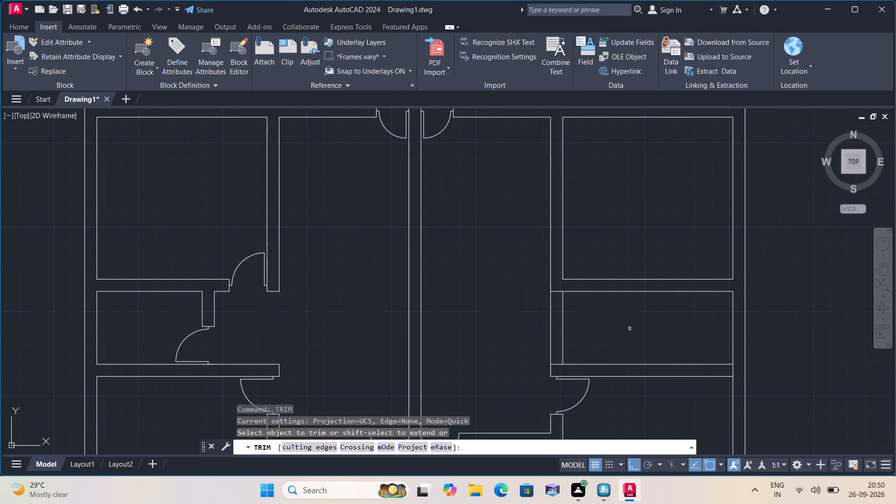
pyautogui.click(499, 350)
pyautogui.scroll(-1, 511, 347)
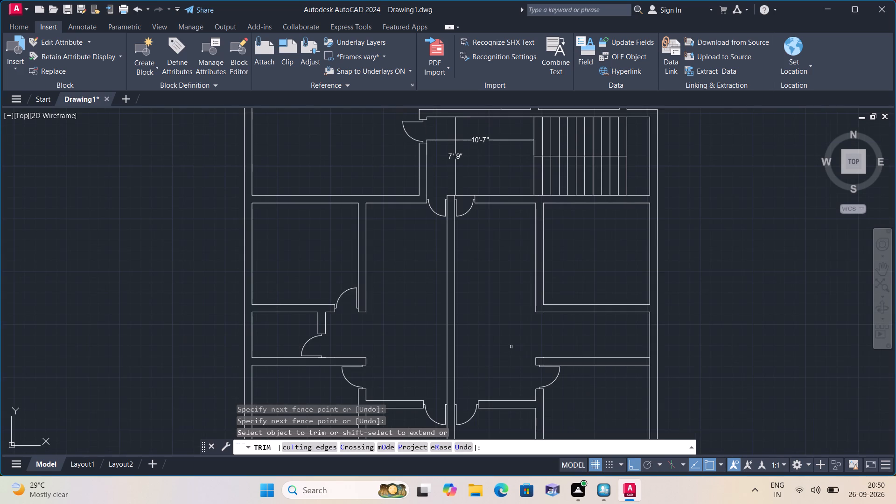
# Offset the narrow eastern room's east wall line 6'6" to the west, into the room.
pyautogui.press('Escape')
pyautogui.write('offset')
pyautogui.press('space')
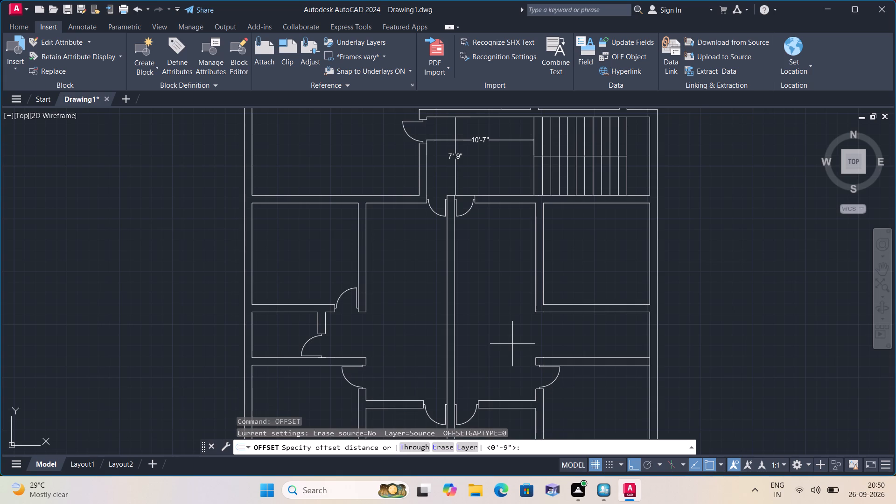
pyautogui.press('6')
pyautogui.write("'6")
pyautogui.hotkey('shift', '"')
pyautogui.press('space')
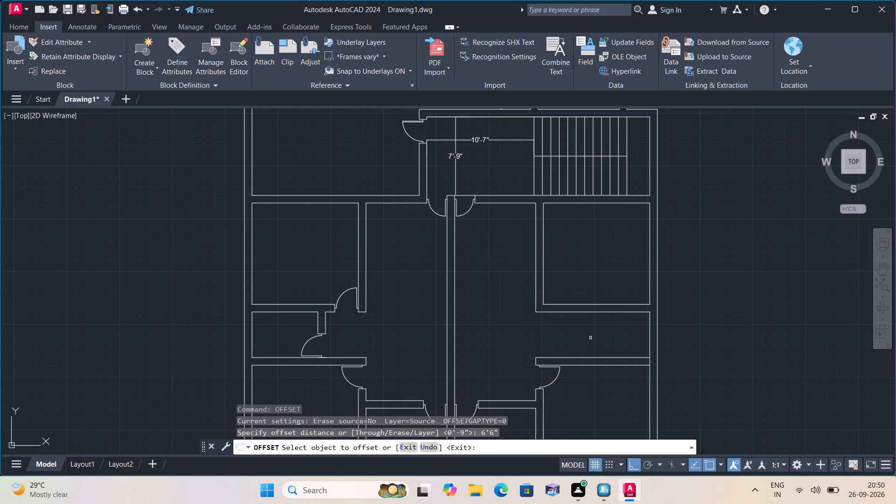
pyautogui.click(649, 336)
pyautogui.click(599, 339)
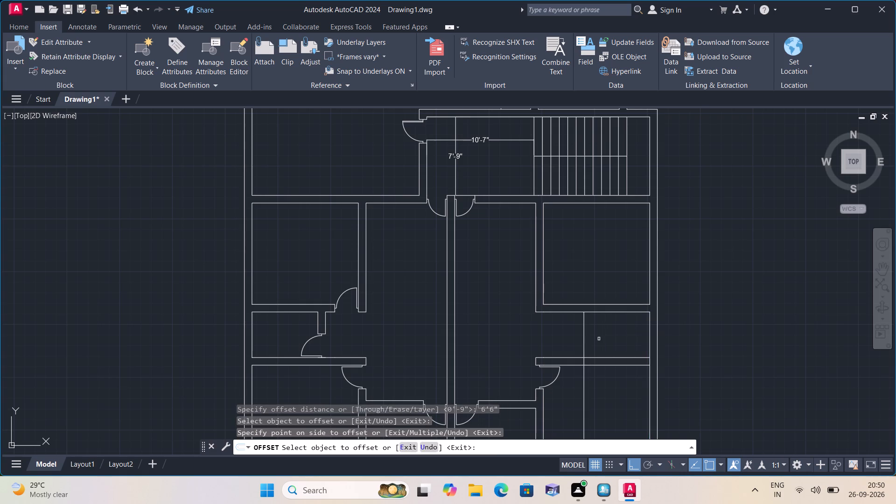
pyautogui.press('space')
# Offset the new partition line 9" further west to give the partition its thickness.
pyautogui.press('space')
pyautogui.press('9')
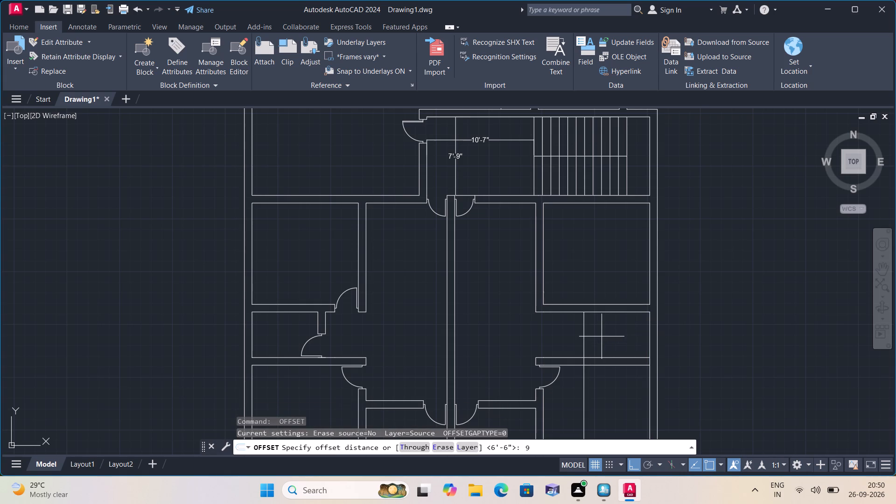
pyautogui.hotkey('shift', '"')
pyautogui.press('space')
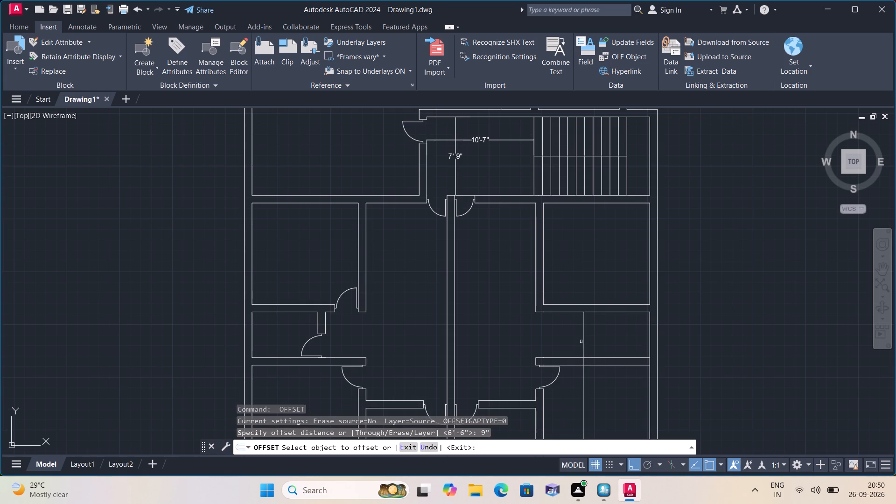
pyautogui.click(583, 340)
pyautogui.click(551, 343)
pyautogui.moveTo(551, 343); pyautogui.dragTo(552, 256, button='middle')
pyautogui.press('Escape')
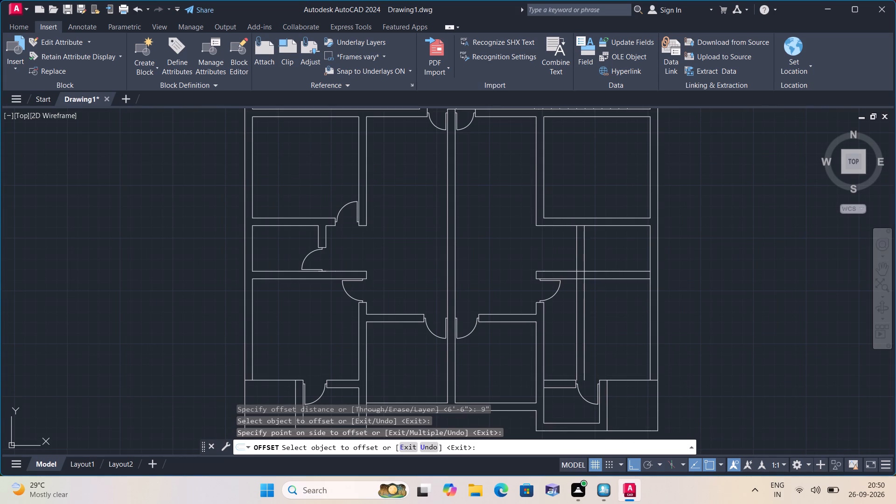
# Trim both partition lines where they run through and south of the narrow eastern room's south wall.
pyautogui.write('trim')
pyautogui.press('space')
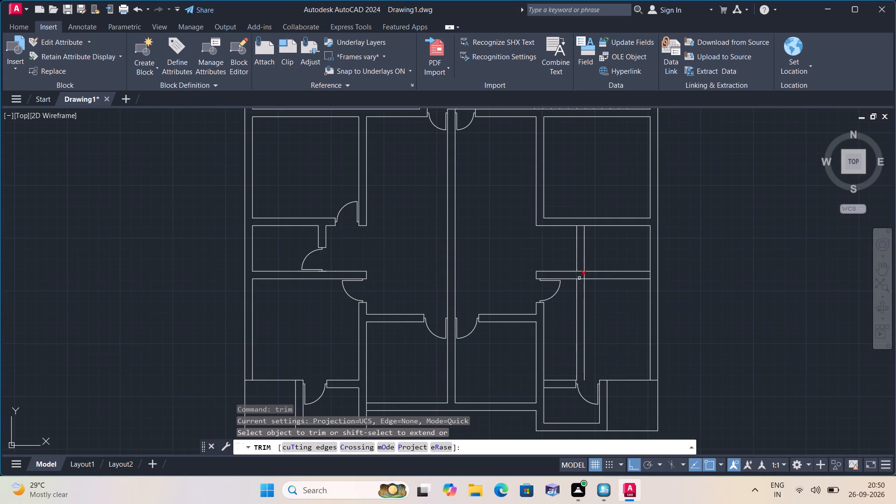
pyautogui.click(588, 301)
pyautogui.click(565, 324)
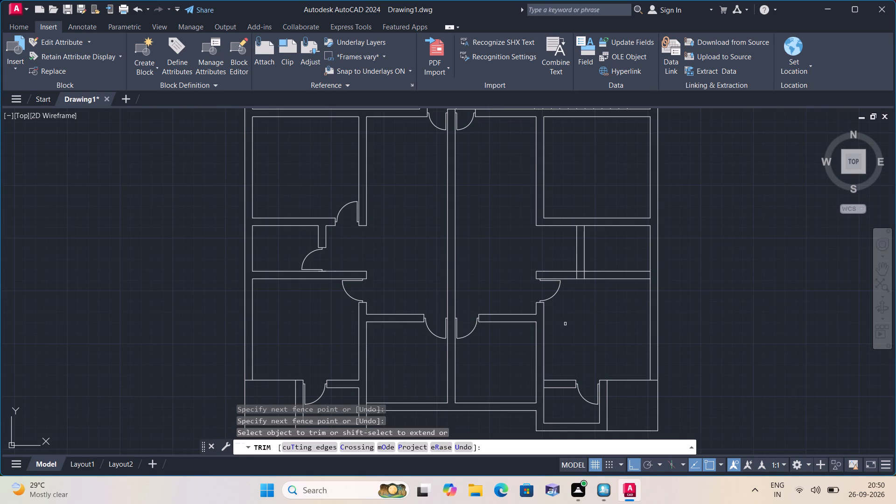
pyautogui.scroll(1, 588, 302)
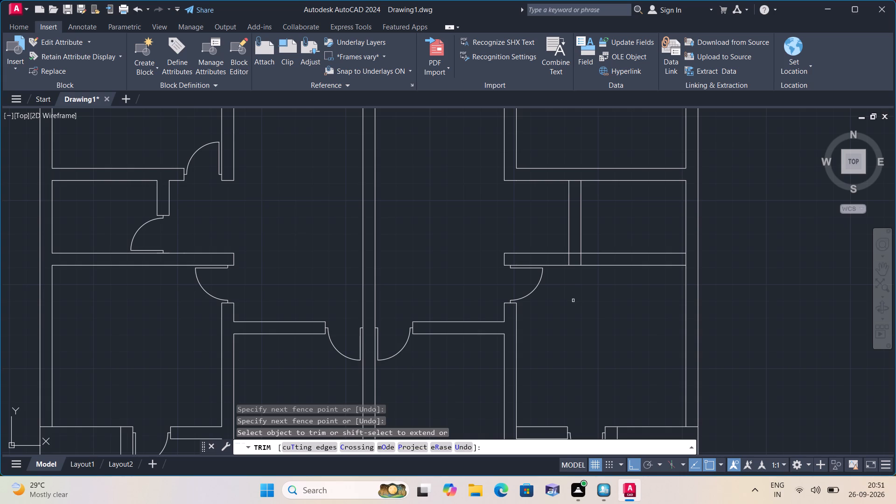
pyautogui.moveTo(577, 296); pyautogui.dragTo(590, 311, button='middle')
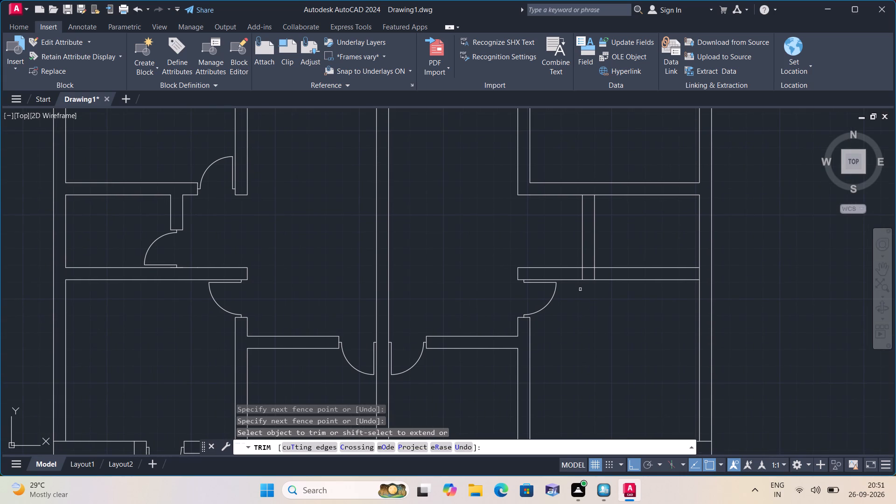
pyautogui.scroll(1, 580, 271)
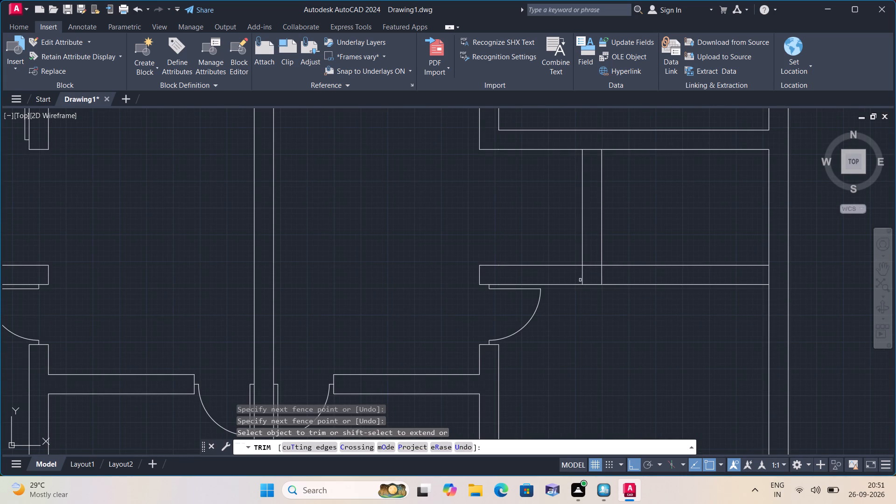
pyautogui.click(580, 280)
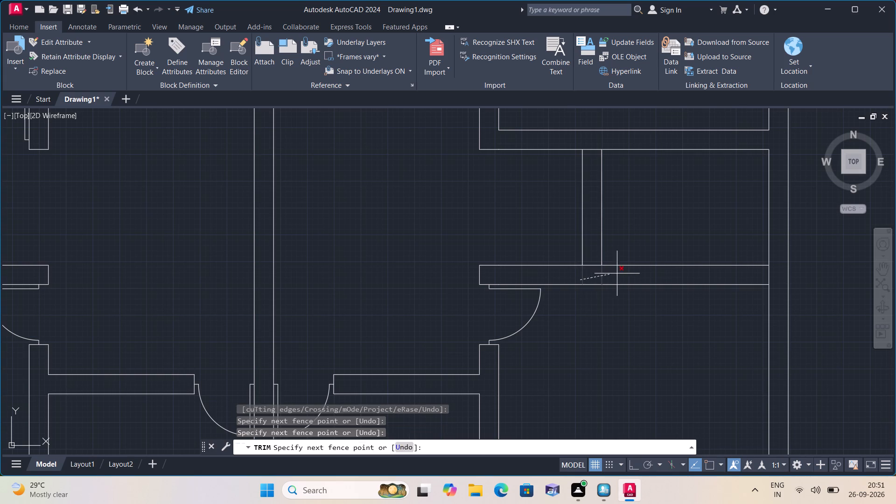
pyautogui.click(624, 273)
pyautogui.moveTo(524, 215); pyautogui.dragTo(525, 223, button='middle')
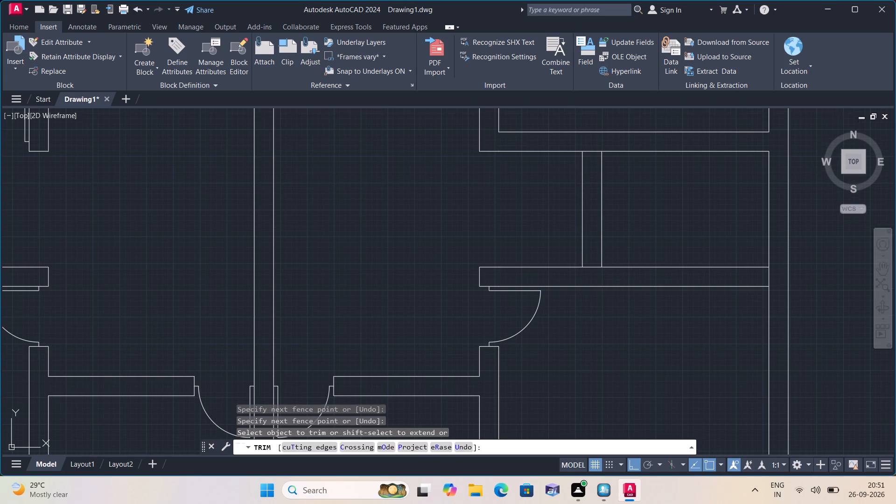
pyautogui.moveTo(525, 223); pyautogui.dragTo(535, 271, button='middle')
pyautogui.moveTo(539, 265); pyautogui.dragTo(546, 289, button='middle')
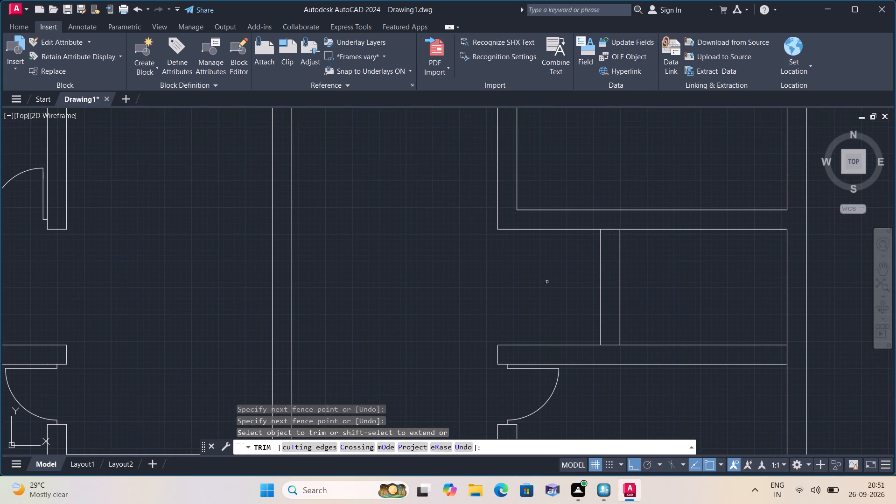
pyautogui.press('Escape')
# Draw a short line across the narrow room's north wall, straight down from the southwest inner corner of the room above.
pyautogui.press('l')
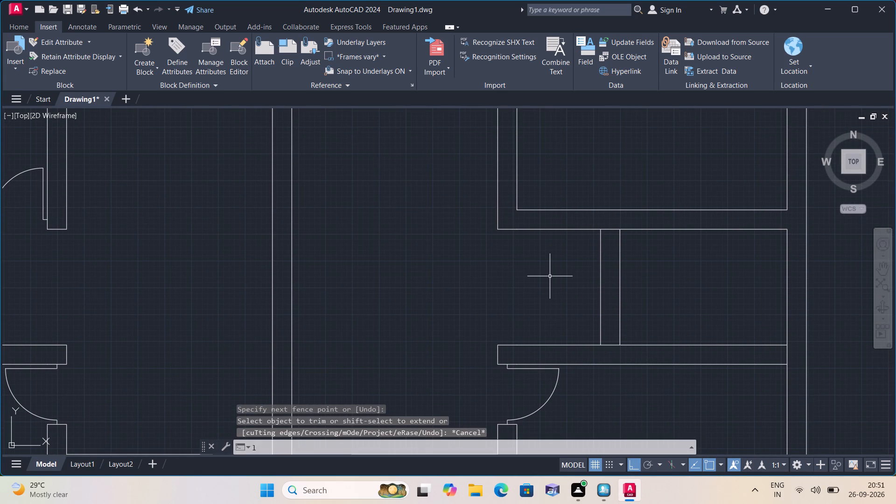
pyautogui.press('space')
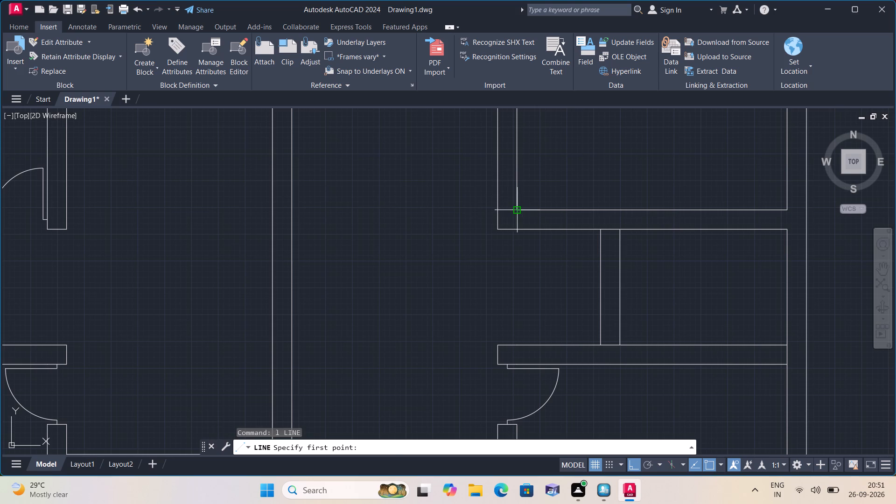
pyautogui.moveTo(514, 210); pyautogui.dragTo(514, 214)
pyautogui.click(514, 231)
pyautogui.press('space')
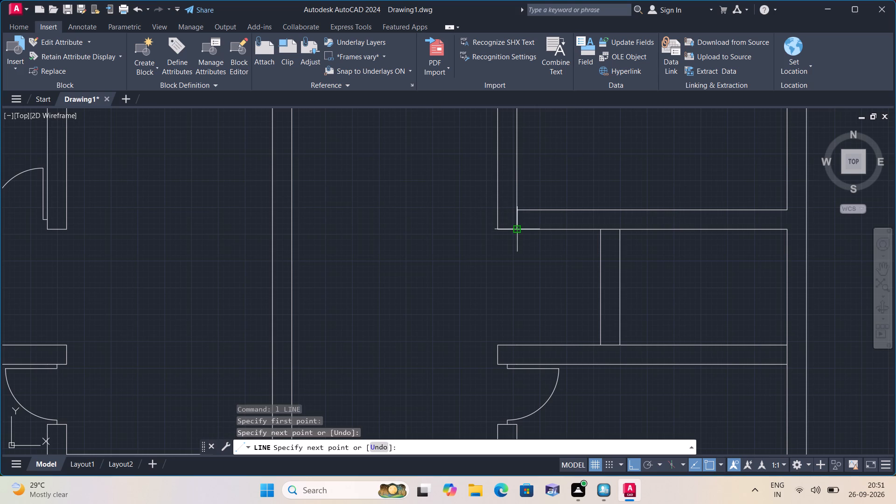
# From the short line's midpoint, draw consecutive 2", 2' and 2" segments east along the middle of the wall for a door opening.
pyautogui.scroll(2, 520, 223)
pyautogui.press('space')
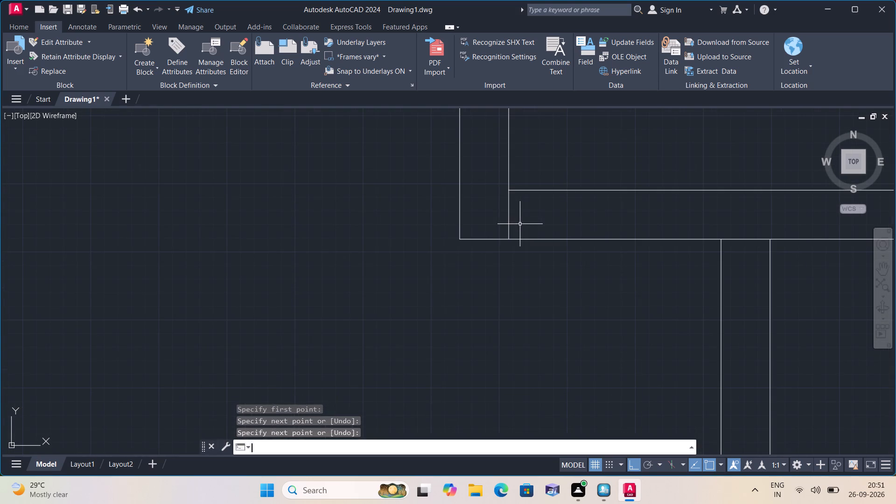
pyautogui.click(509, 216)
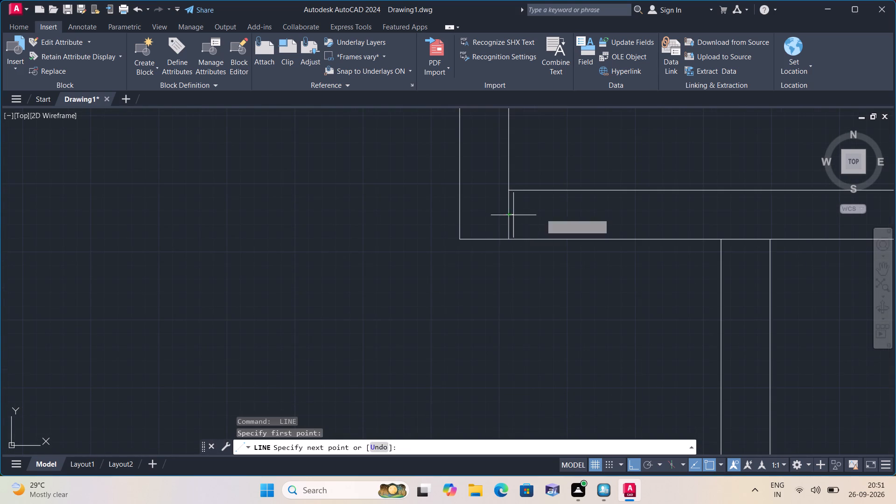
pyautogui.write('2"')
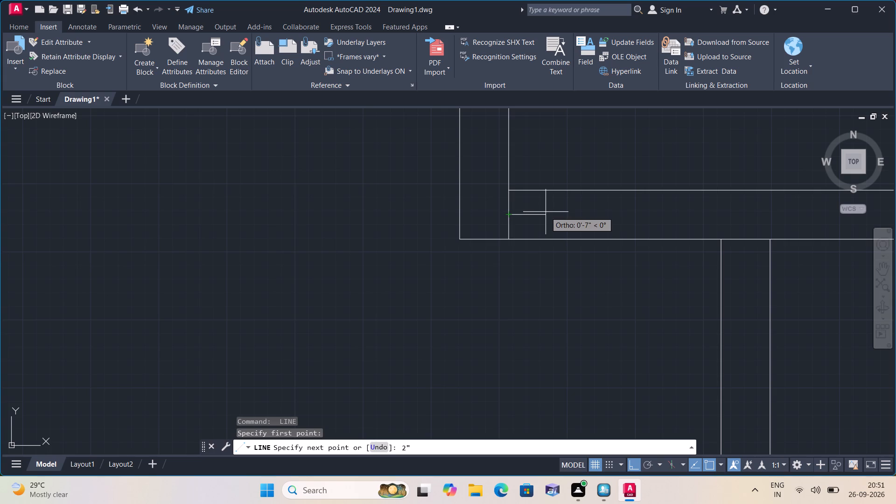
pyautogui.press('space')
pyautogui.write("2'")
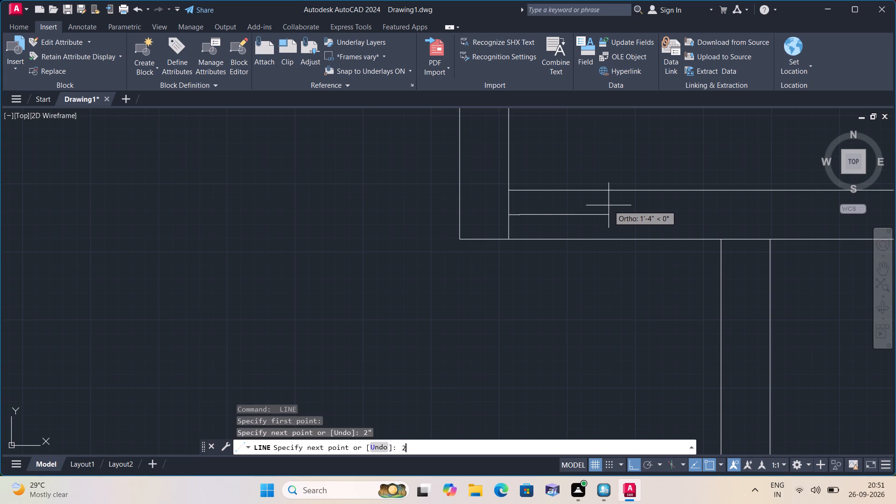
pyautogui.press('space')
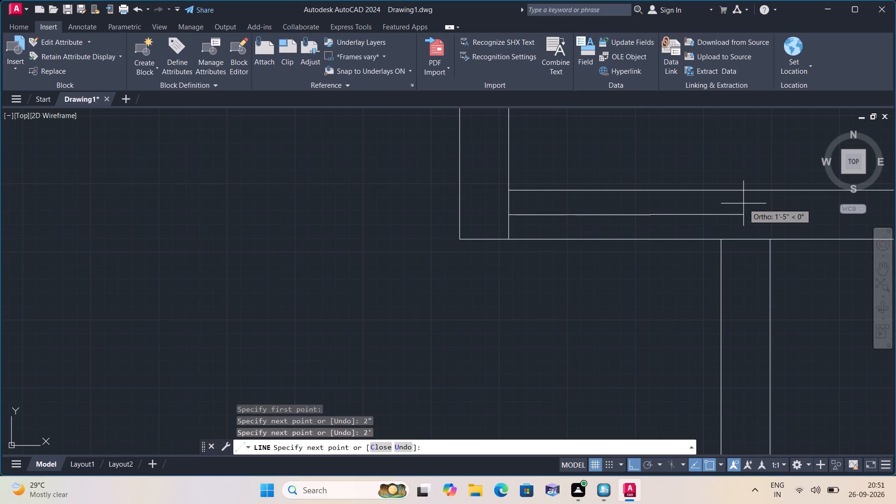
pyautogui.write('2"')
pyautogui.press('space')
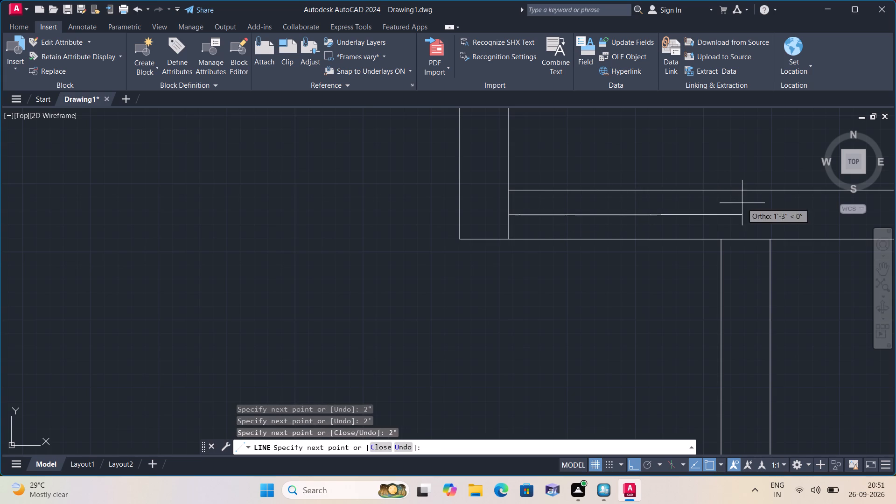
# Draw the door opening's east jamb across the wall thickness, from the end of the segments to both wall faces.
pyautogui.click(664, 192)
pyautogui.press('space')
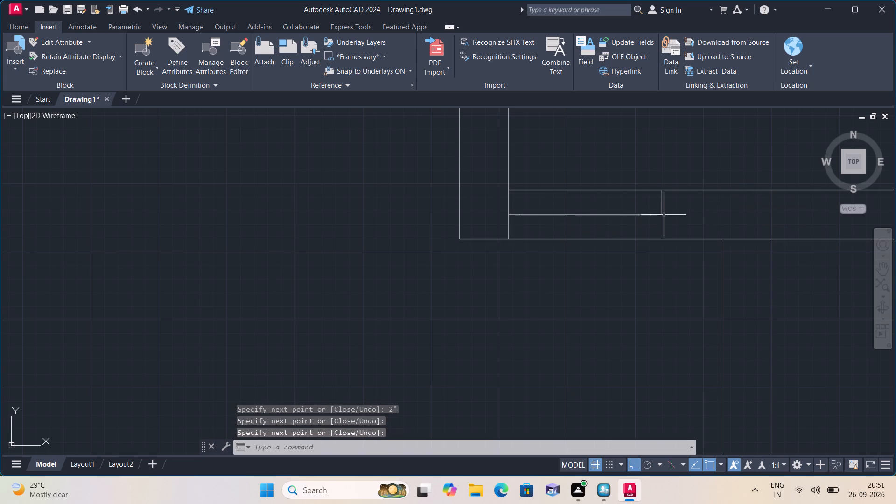
pyautogui.press('space')
pyautogui.click(661, 214)
pyautogui.click(662, 240)
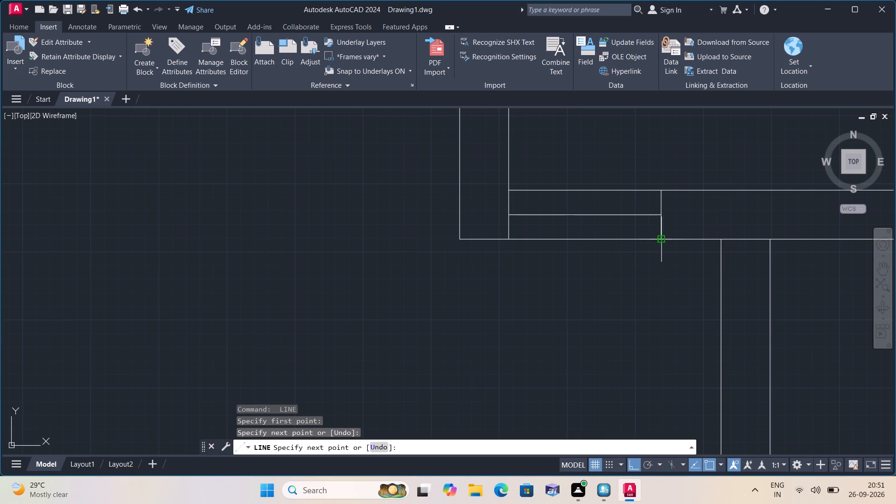
pyautogui.press('space')
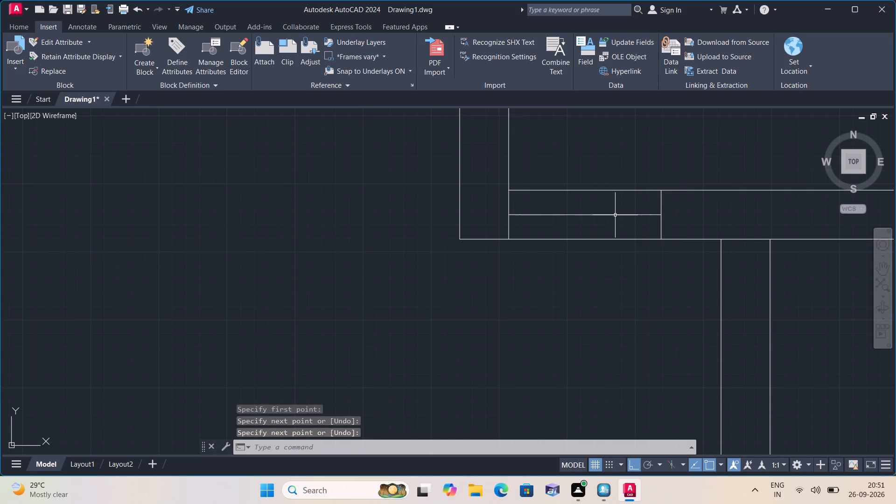
# Erase the 2' middle segment between the two 2" door stops.
pyautogui.click(615, 215)
pyautogui.press('Delete')
# Draw a 2' door leaf line north from the inner end of the west 2" door stop.
pyautogui.write('l')
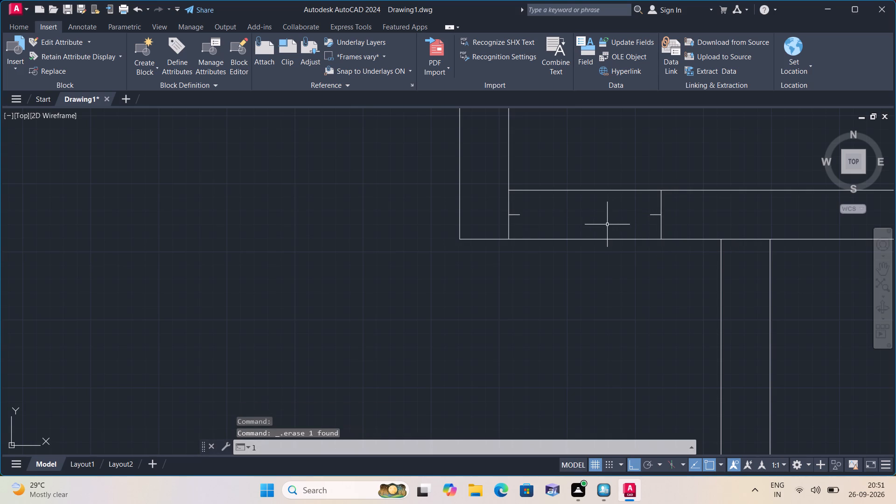
pyautogui.press('space')
pyautogui.click(523, 216)
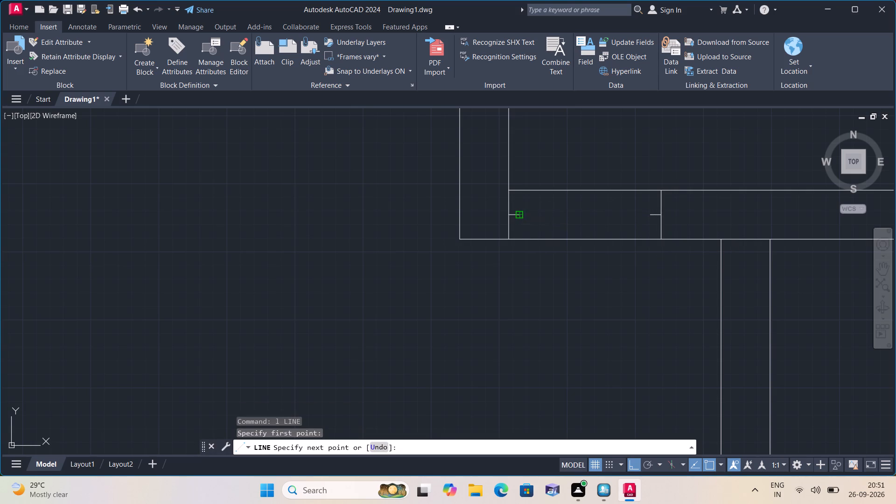
pyautogui.write("2'")
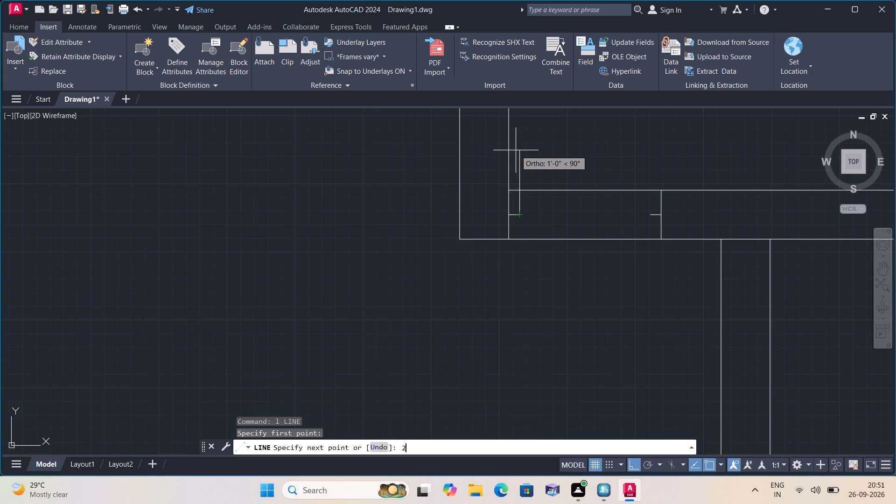
pyautogui.press('space')
pyautogui.press('Escape')
# Draw the door swing as a start-end-direction arc from the leaf's north end to the inner end of the east door stop.
pyautogui.scroll(-2, 517, 163)
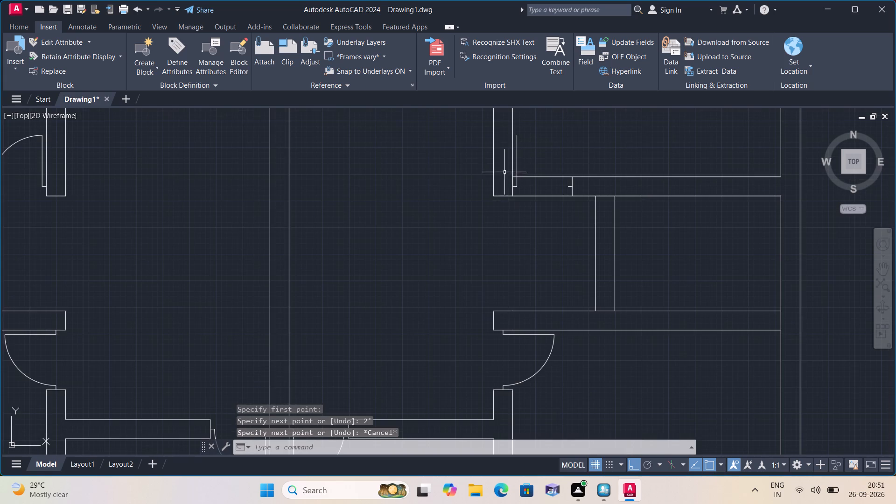
pyautogui.click(16, 29)
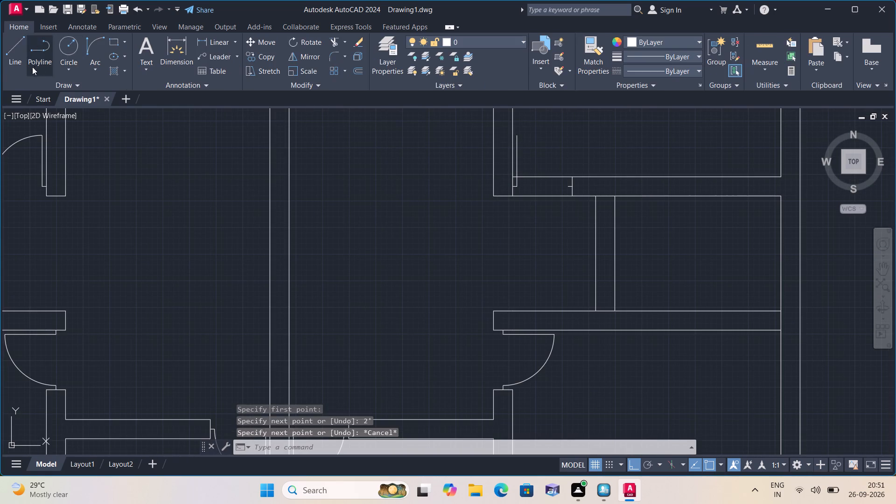
pyautogui.click(96, 67)
pyautogui.click(146, 210)
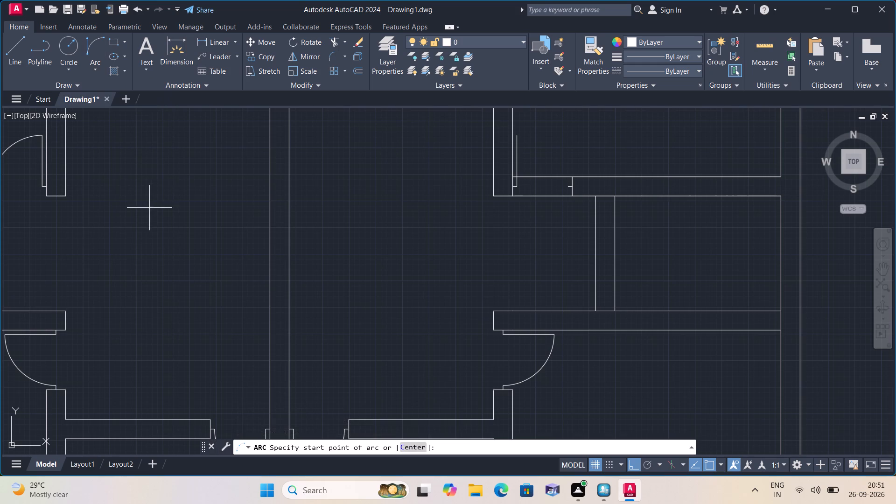
pyautogui.scroll(2, 518, 137)
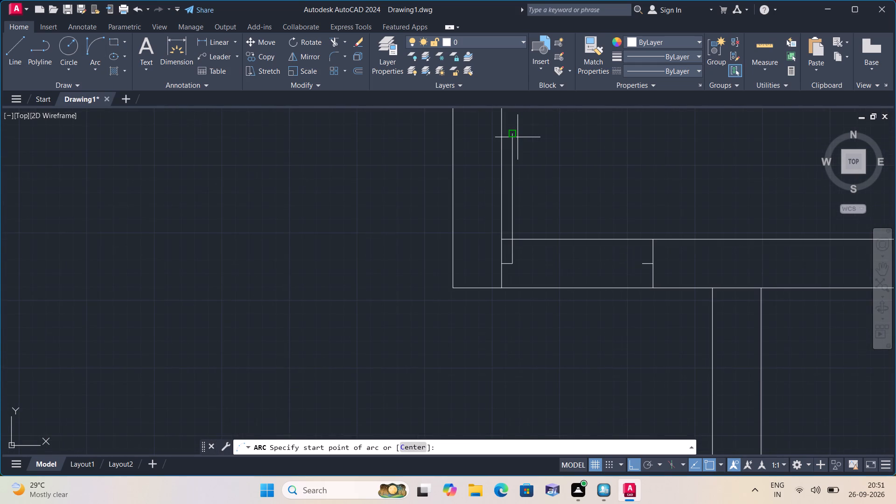
pyautogui.click(517, 136)
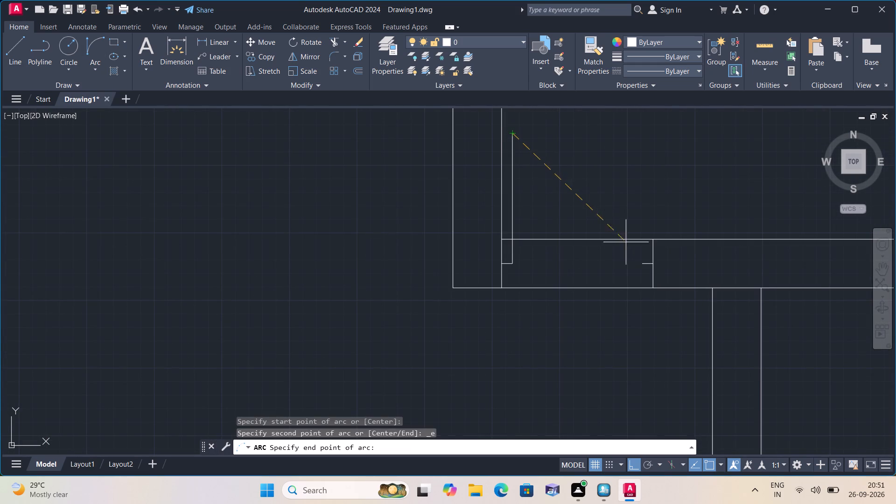
pyautogui.click(644, 266)
pyautogui.click(637, 201)
pyautogui.scroll(-1, 637, 201)
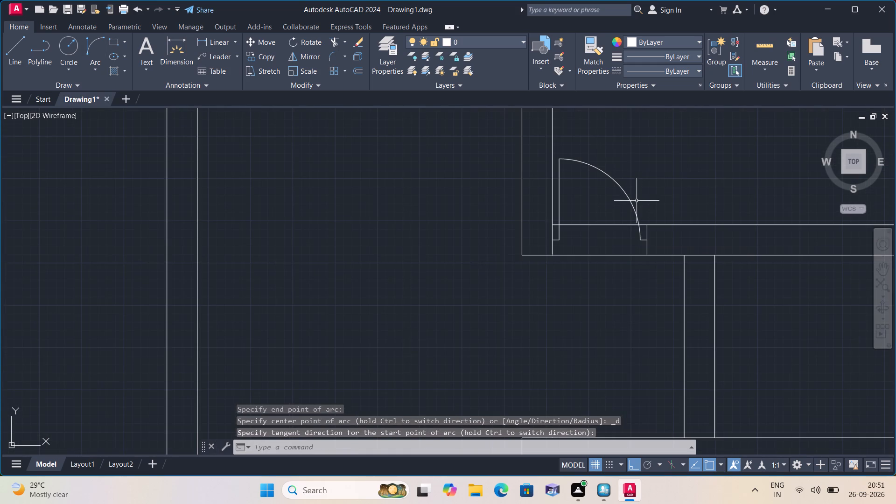
# Draw a short line across the eastern room's partition wall at its south end, from one wall face to the other.
pyautogui.scroll(-1, 648, 277)
pyautogui.moveTo(648, 277); pyautogui.dragTo(608, 232, button='middle')
pyautogui.press('l')
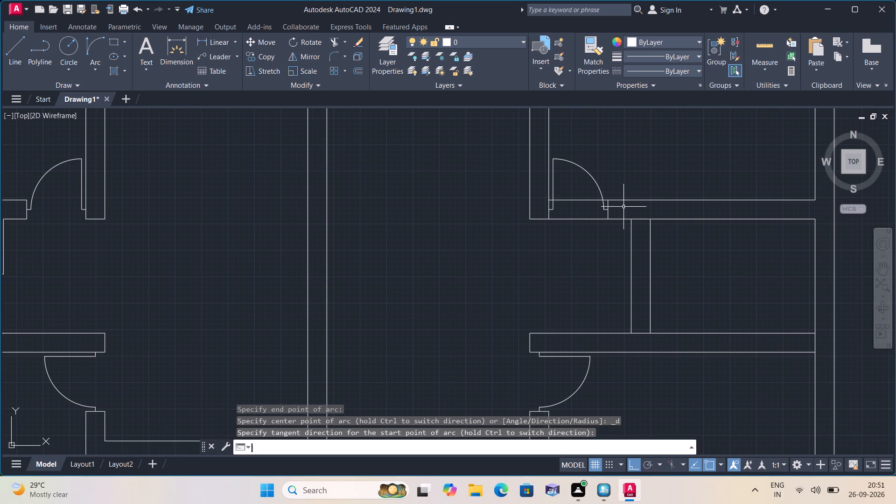
pyautogui.press('space')
pyautogui.scroll(2, 638, 335)
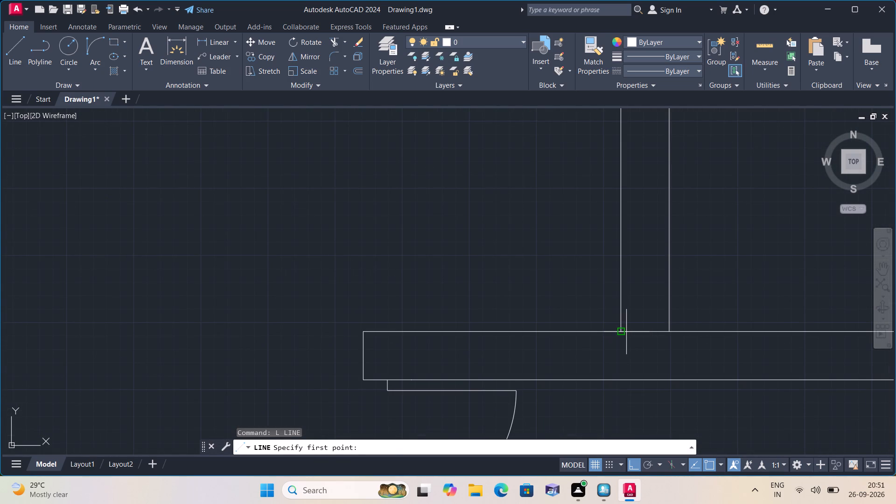
pyautogui.click(626, 332)
pyautogui.click(672, 331)
pyautogui.press('space')
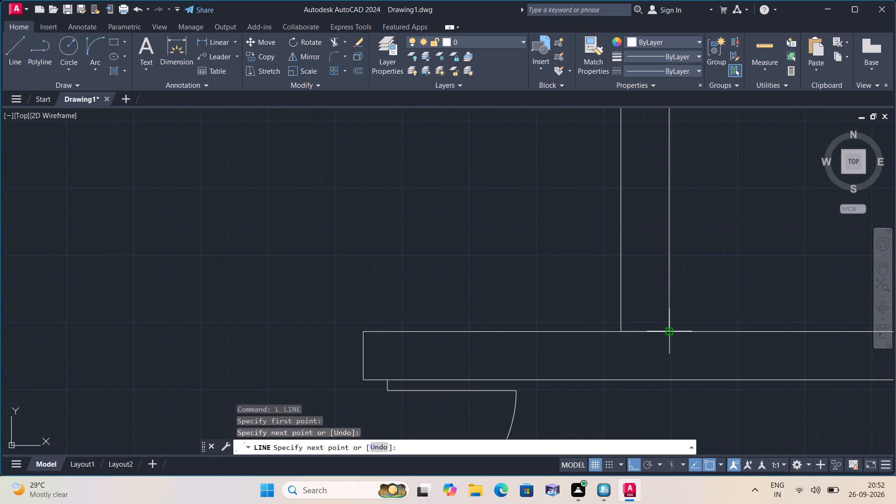
# From the short line's midpoint, draw consecutive 2", 2' and 2" segments north along the middle of the partition wall.
pyautogui.press('space')
pyautogui.click(645, 329)
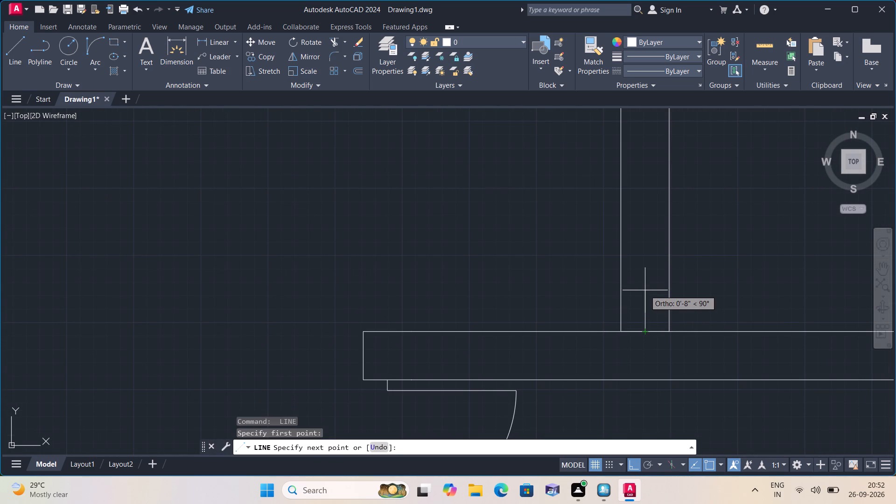
pyautogui.write('2"')
pyautogui.press('space')
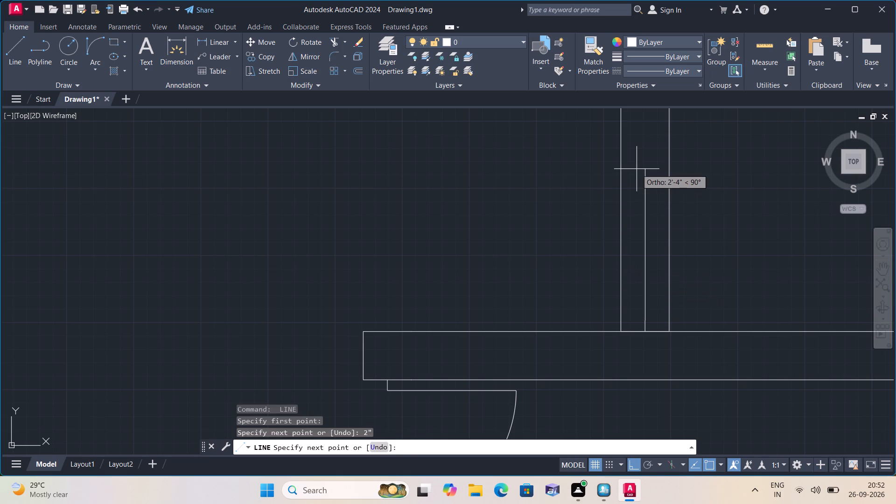
pyautogui.write("2'")
pyautogui.press('space')
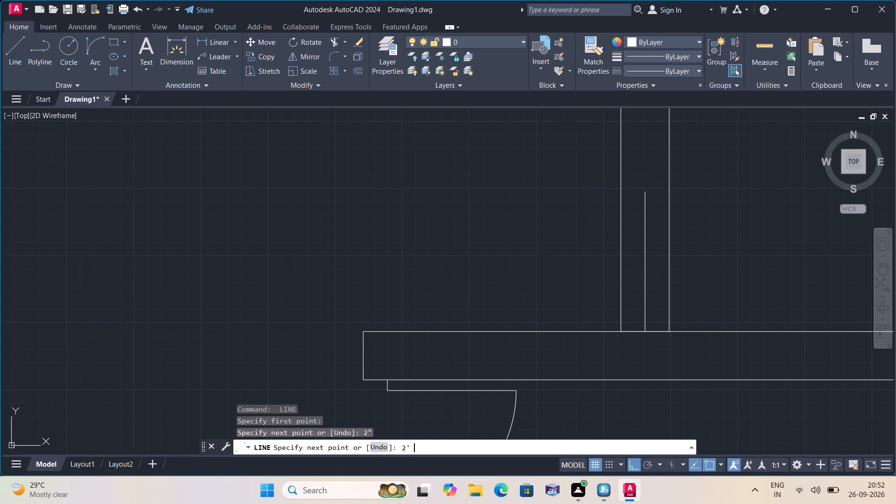
pyautogui.write('2"')
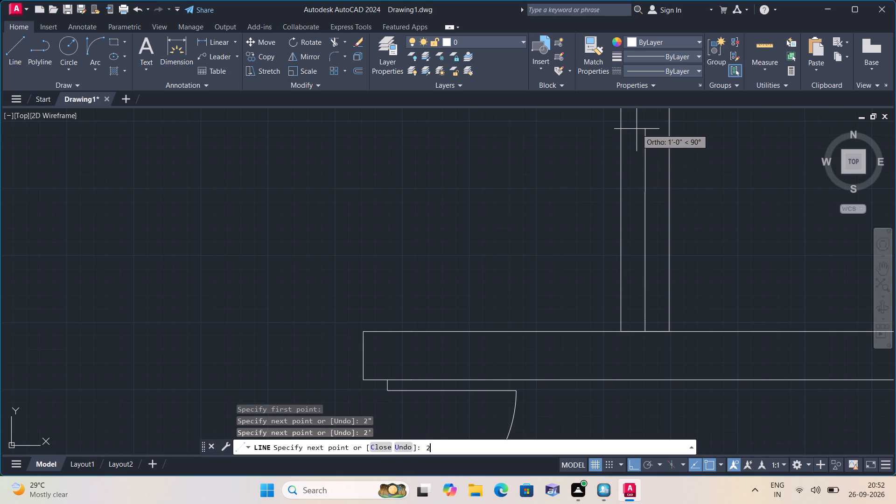
pyautogui.press('space')
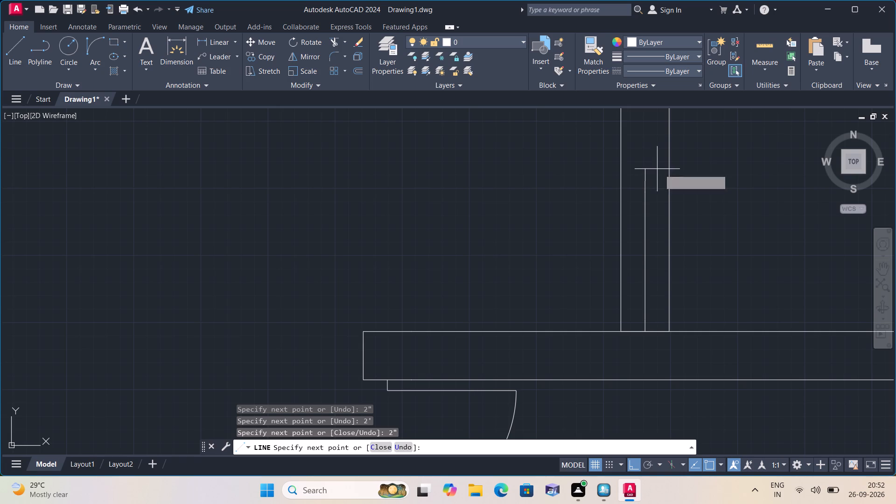
# Draw the door opening's north jamb across the partition's thickness, from the end of the segments to both wall faces.
pyautogui.click(668, 179)
pyautogui.press('space')
pyautogui.press('space')
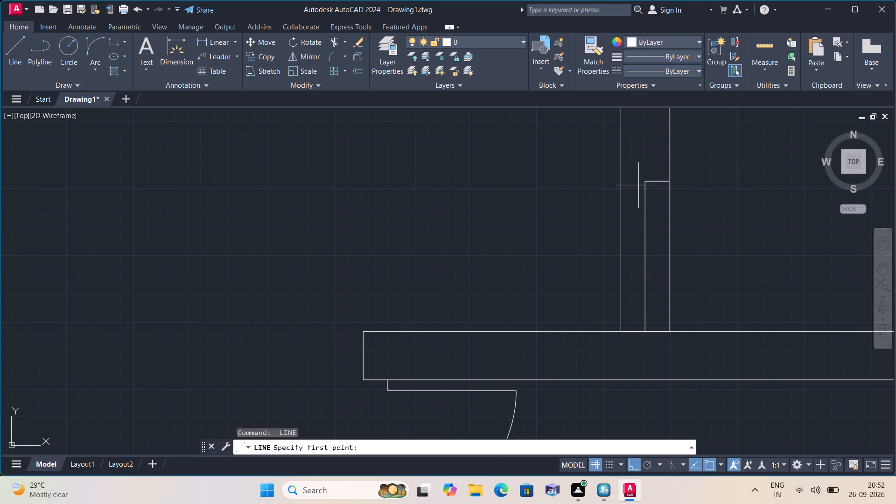
pyautogui.click(645, 180)
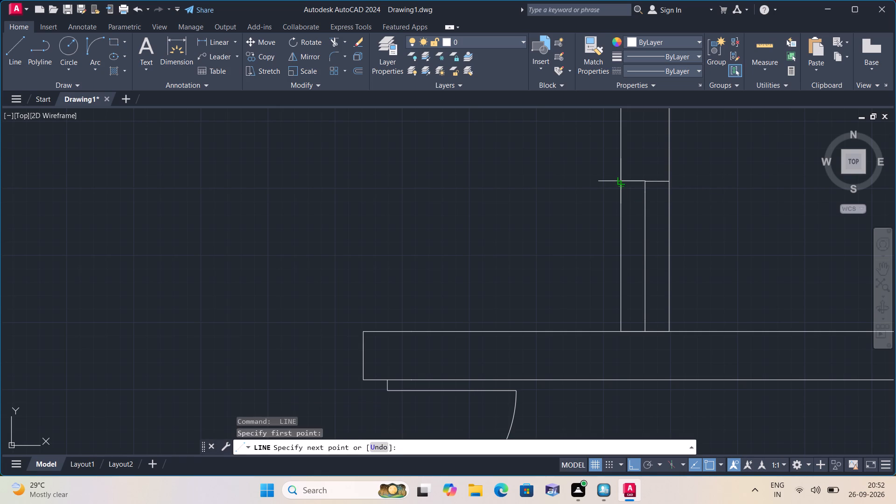
pyautogui.click(624, 180)
pyautogui.press('space')
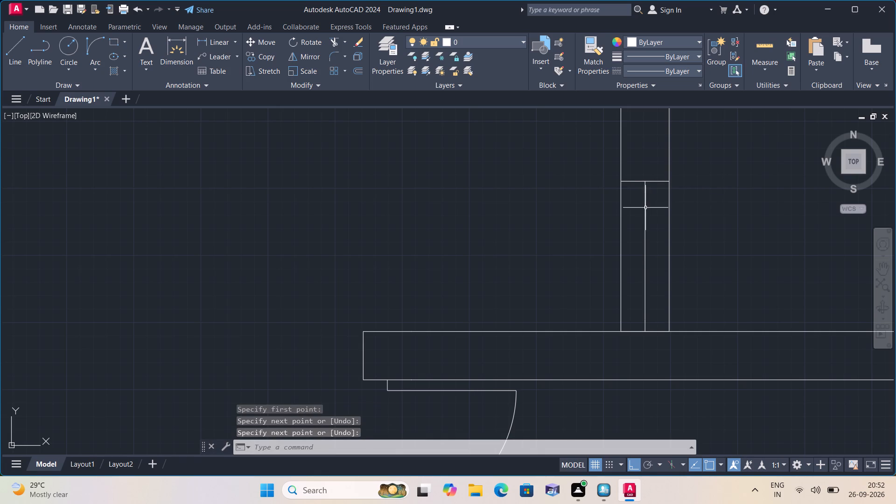
# Erase the 2' middle segment between the partition's two door stops and the short line across the partition's south end.
pyautogui.click(645, 207)
pyautogui.press('Delete')
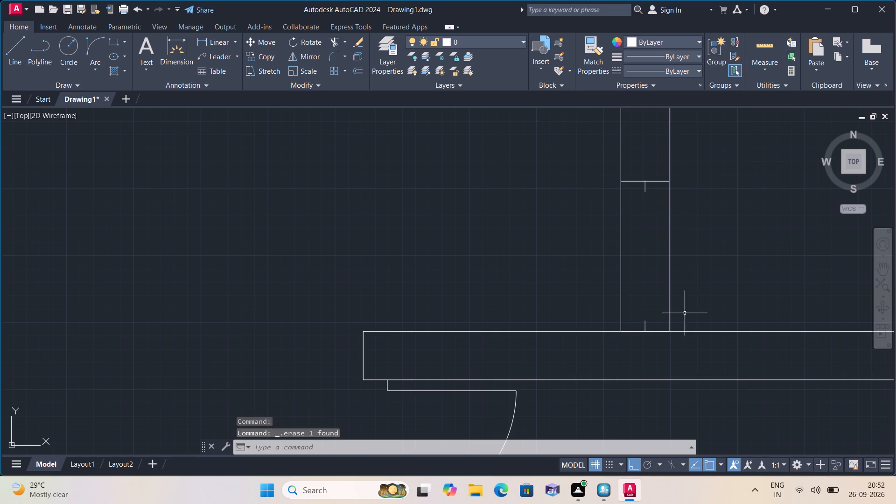
pyautogui.click(657, 331)
pyautogui.press('Delete')
# Draw a 2' door leaf line east from the inner end of the partition's south door stop.
pyautogui.scroll(-1, 652, 296)
pyautogui.moveTo(648, 275); pyautogui.dragTo(641, 296, button='middle')
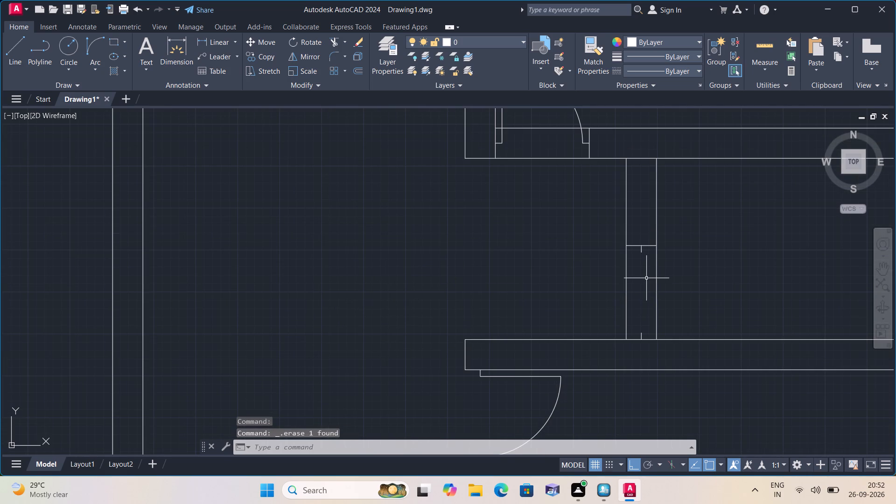
pyautogui.write('l')
pyautogui.press('space')
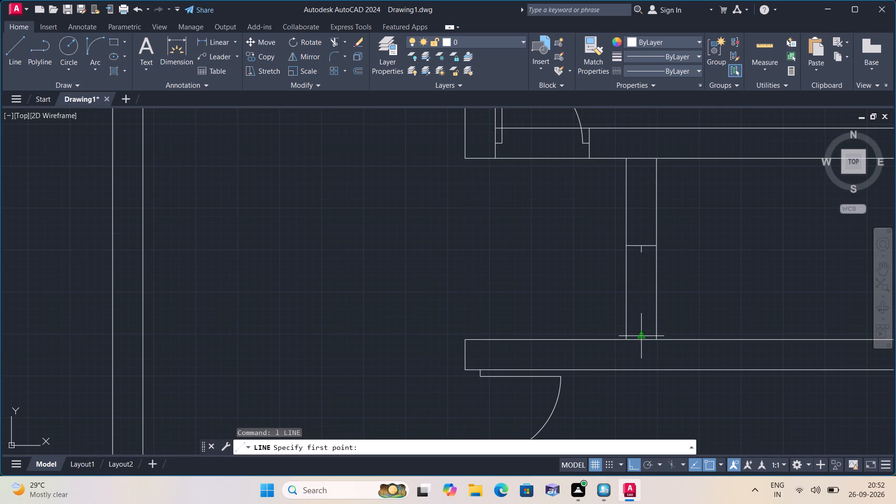
pyautogui.click(642, 330)
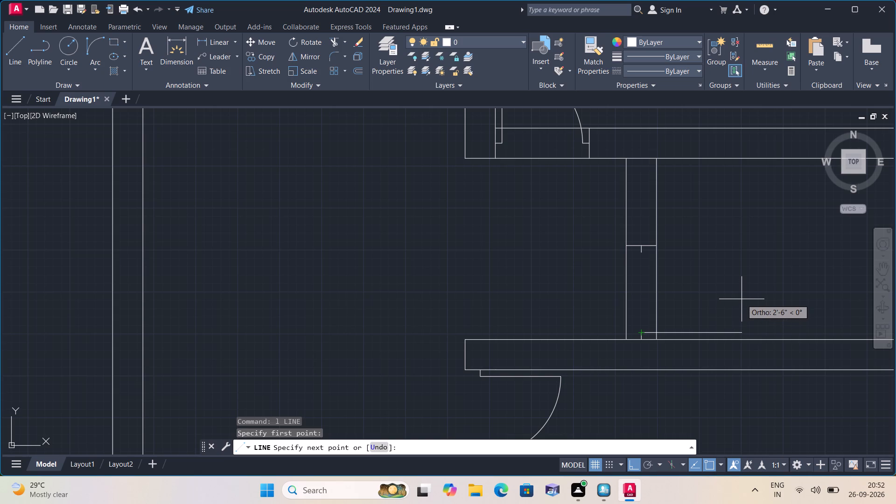
pyautogui.write("2'")
pyautogui.press('space')
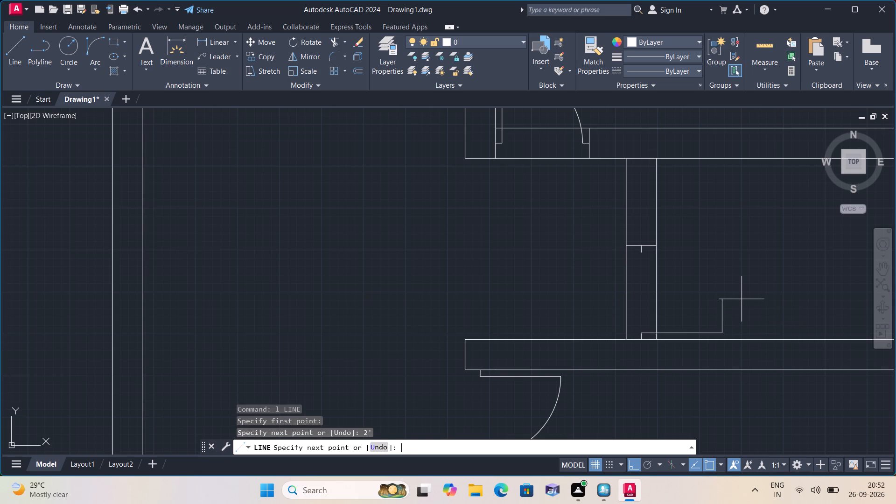
pyautogui.press('Escape')
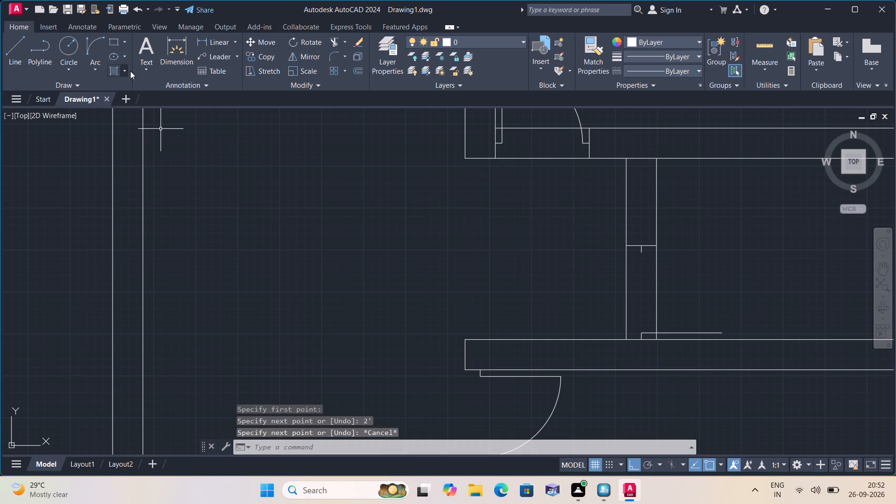
# Draw the partition door's swing as a start-end-direction arc from the leaf's east end to the inner end of the north stop.
pyautogui.click(94, 72)
pyautogui.click(141, 214)
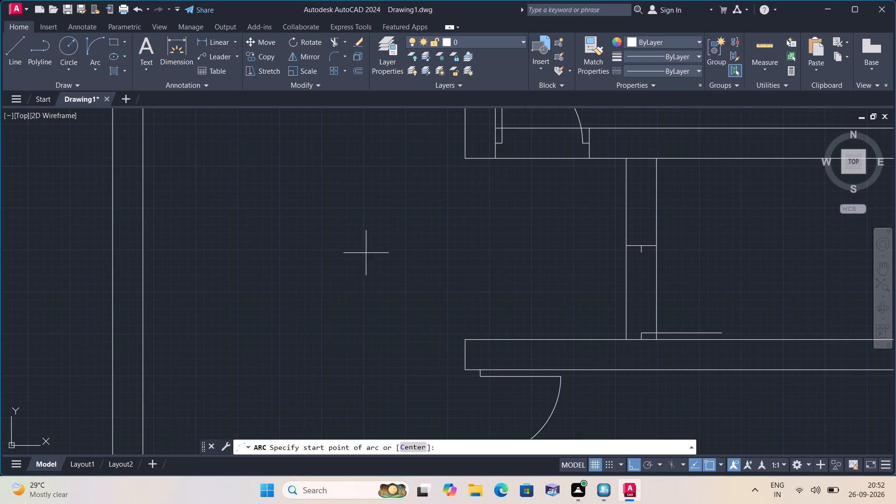
pyautogui.click(725, 333)
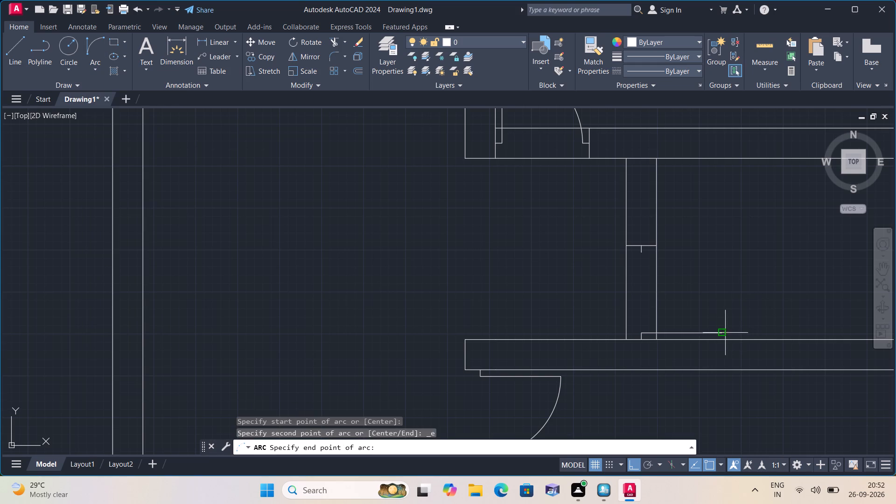
pyautogui.click(644, 254)
pyautogui.click(698, 244)
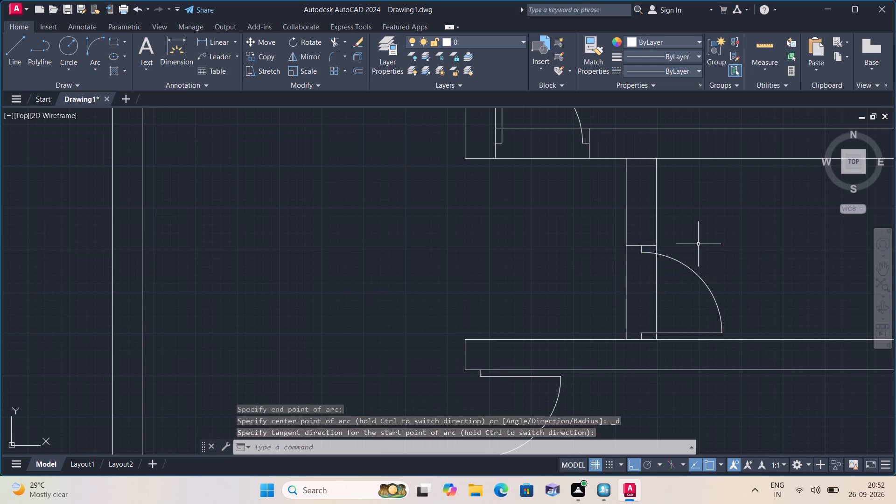
# Trim both partition wall faces out of the door opening, including the leftover pieces beside the north and south door stops.
pyautogui.write('trim')
pyautogui.press('space')
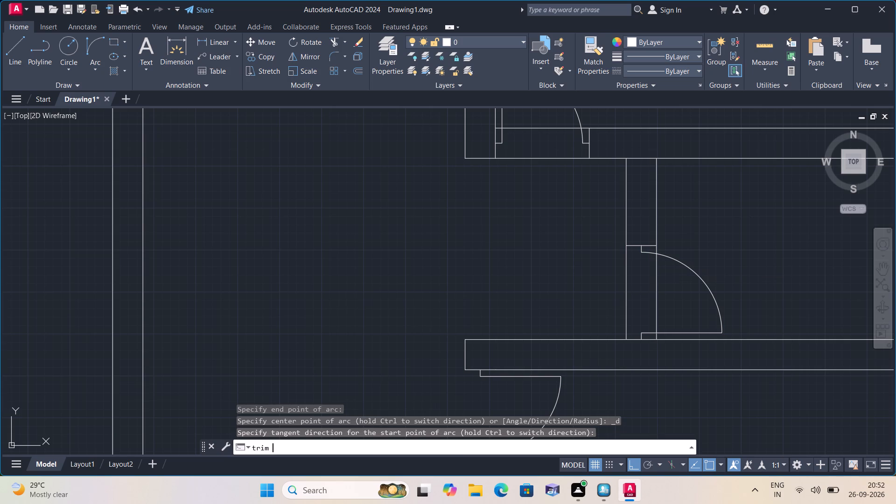
pyautogui.click(663, 290)
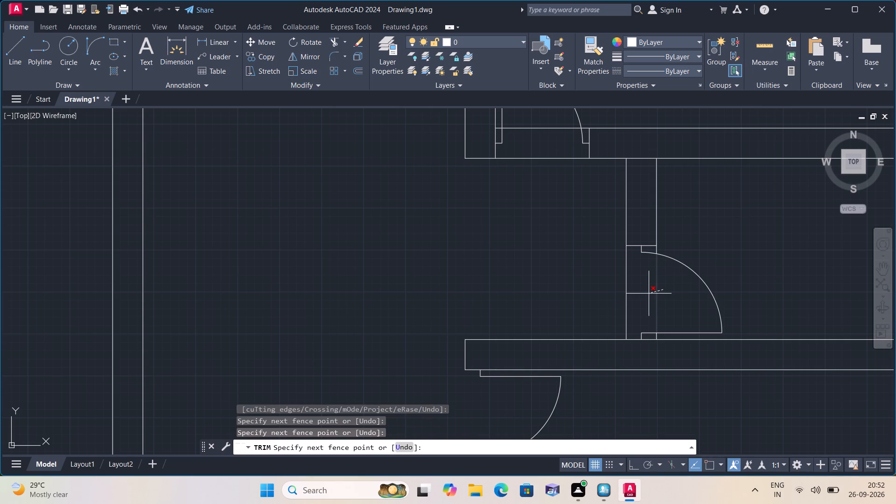
pyautogui.click(604, 300)
pyautogui.scroll(1, 651, 241)
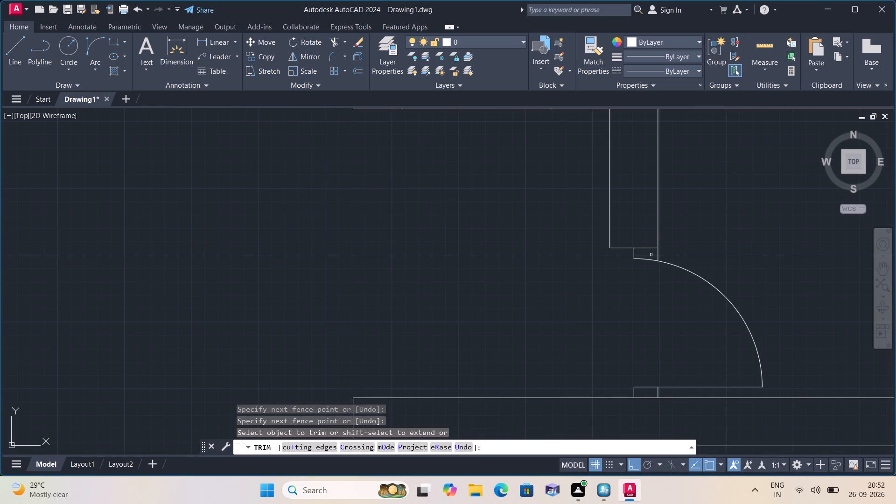
pyautogui.click(655, 253)
pyautogui.click(675, 250)
pyautogui.scroll(-1, 676, 249)
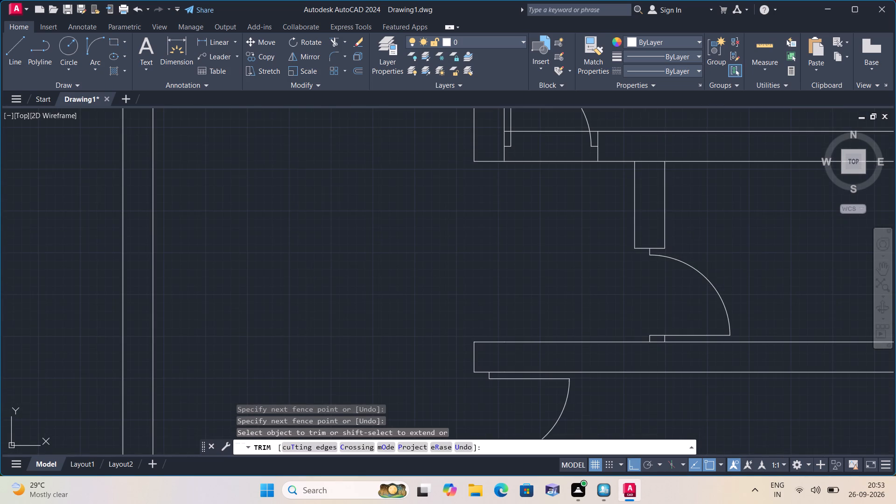
pyautogui.scroll(2, 673, 339)
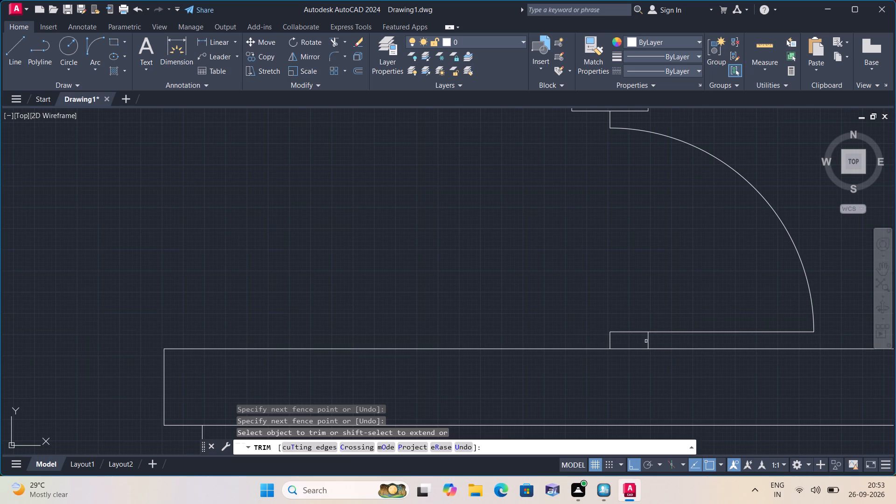
pyautogui.click(650, 343)
# Trim both wall faces out of the door opening north of the eastern partition, including the leftover pieces beside its west and east stops.
pyautogui.scroll(-2, 525, 264)
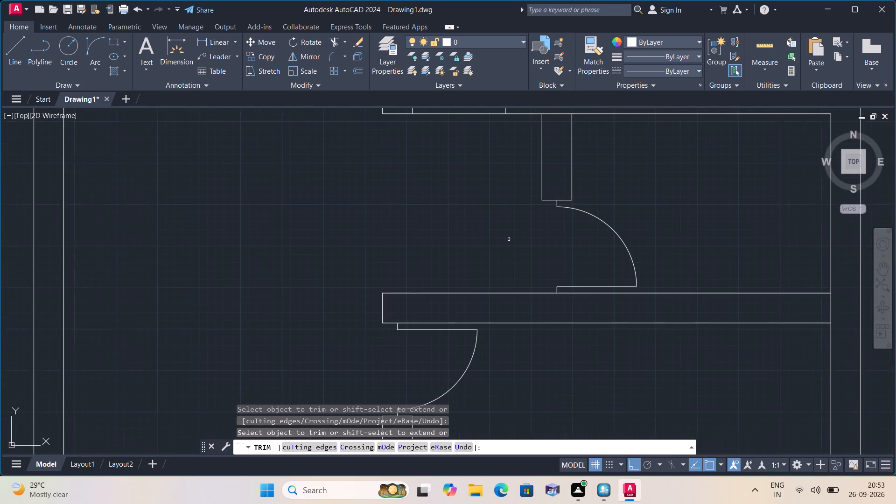
pyautogui.moveTo(498, 235); pyautogui.dragTo(557, 338, button='middle')
pyautogui.click(513, 180)
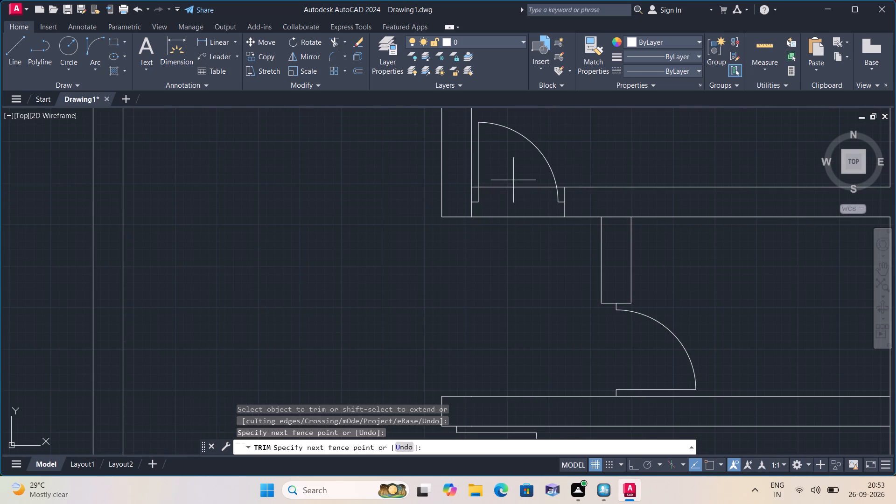
pyautogui.click(515, 242)
pyautogui.scroll(2, 455, 172)
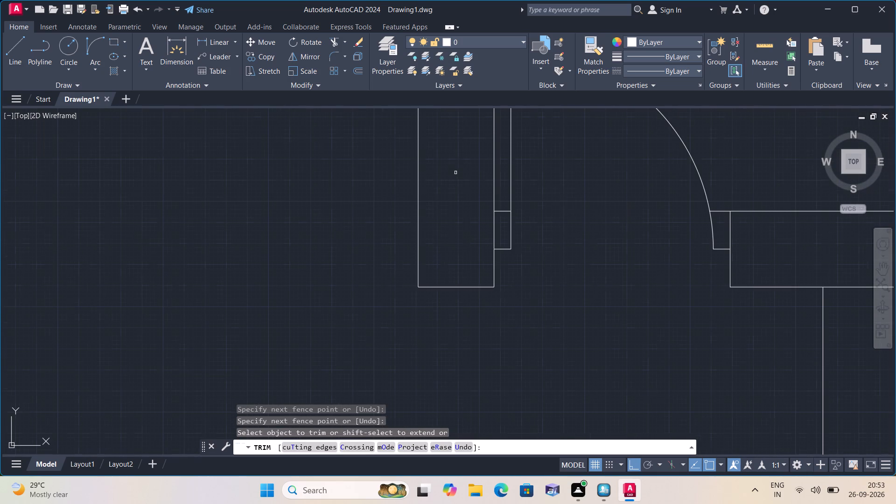
pyautogui.click(504, 214)
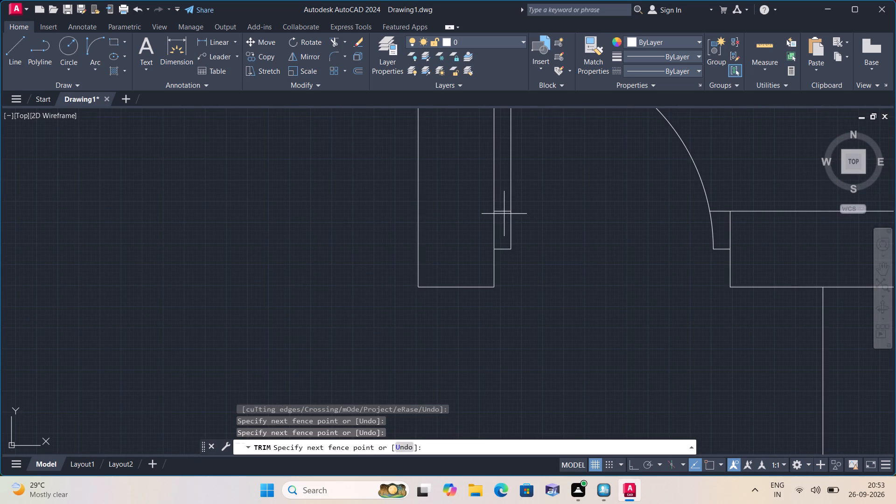
pyautogui.click(505, 203)
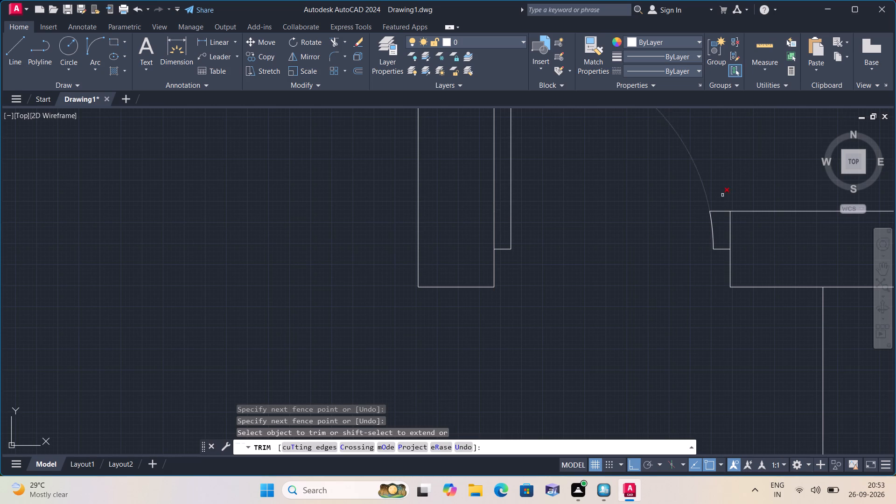
pyautogui.click(726, 210)
pyautogui.scroll(-2, 722, 210)
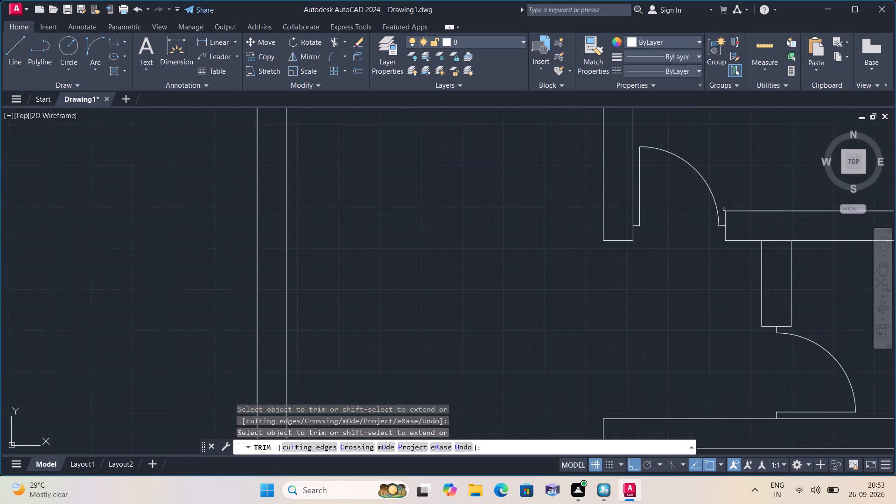
pyautogui.scroll(-1, 721, 212)
pyautogui.press('Escape')
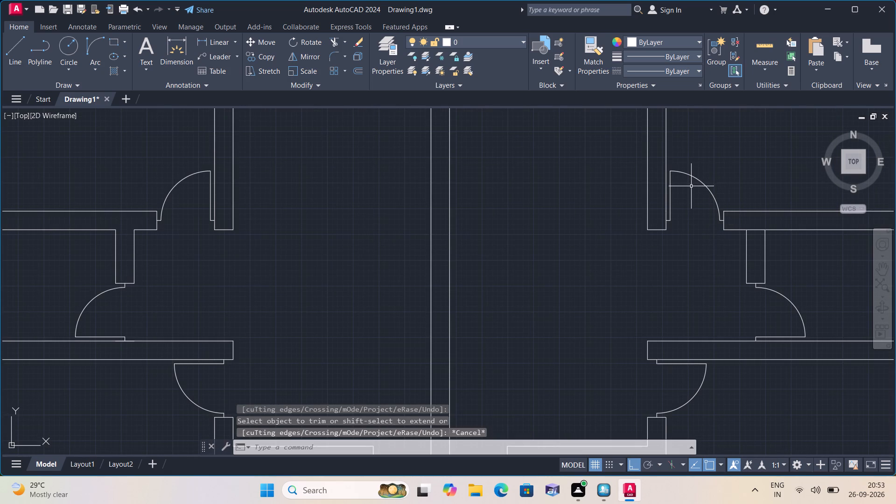
# Offset the leaf lines of the two doors flanking the central wall, just south of the stair lobby, 1" into their openings.
pyautogui.scroll(-1, 666, 174)
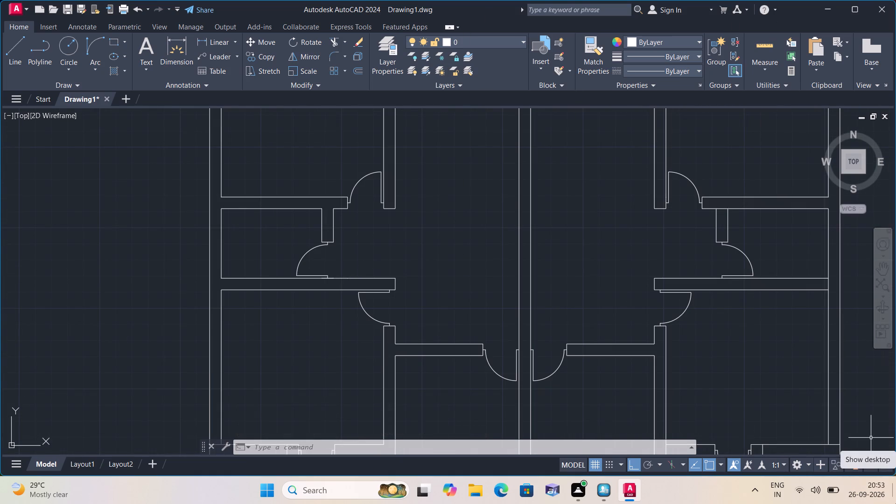
pyautogui.scroll(1, 895, 503)
pyautogui.scroll(-1, 895, 480)
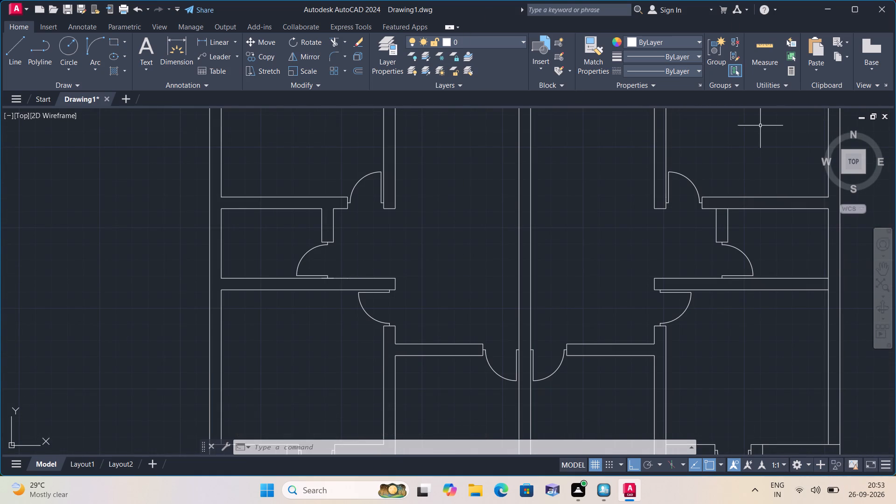
pyautogui.scroll(-1, 510, 251)
pyautogui.moveTo(473, 240); pyautogui.dragTo(506, 390, button='middle')
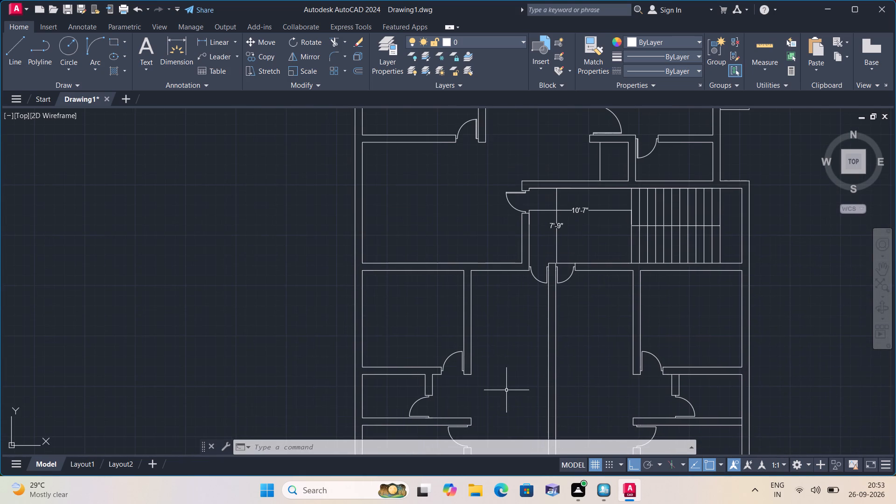
pyautogui.write('offset')
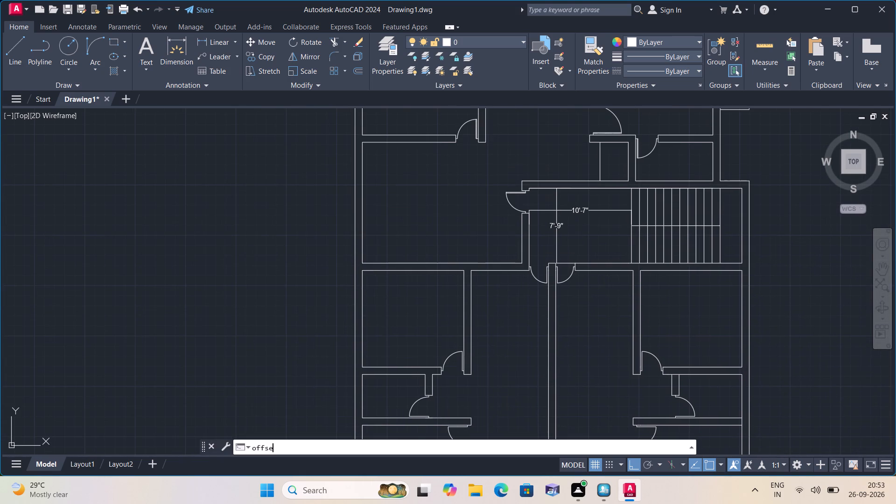
pyautogui.press('space')
pyautogui.write('1"')
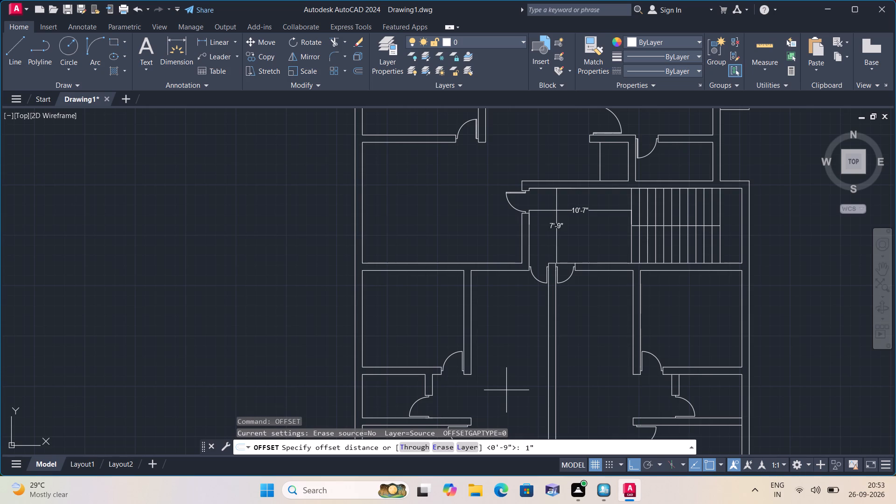
pyautogui.press('space')
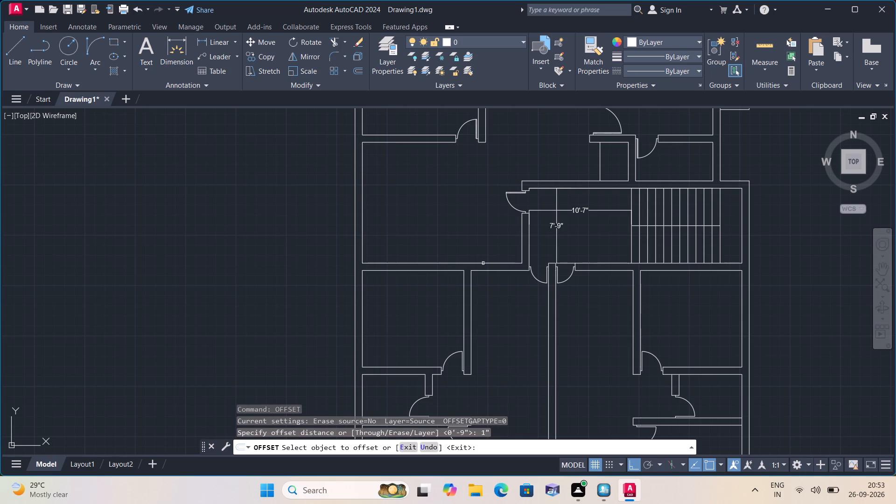
pyautogui.moveTo(479, 195); pyautogui.dragTo(478, 250, button='middle')
pyautogui.scroll(2, 482, 216)
pyautogui.scroll(-1, 482, 216)
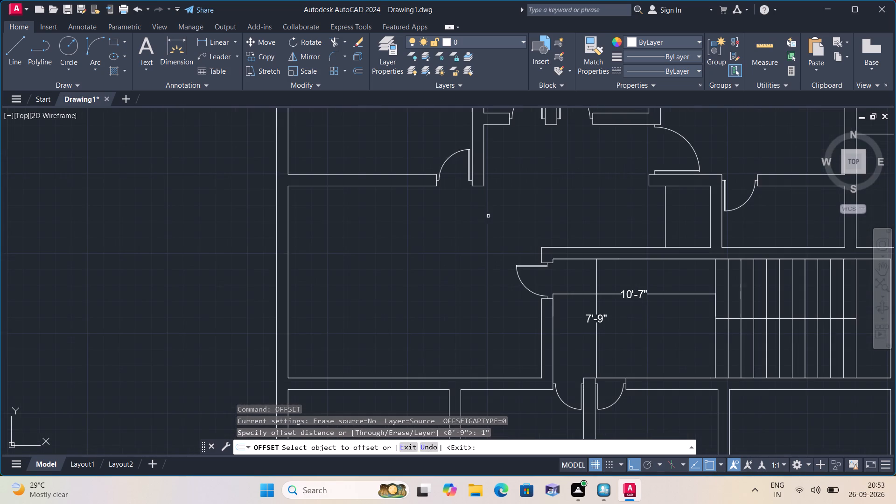
pyautogui.scroll(2, 771, 216)
pyautogui.scroll(-1, 771, 216)
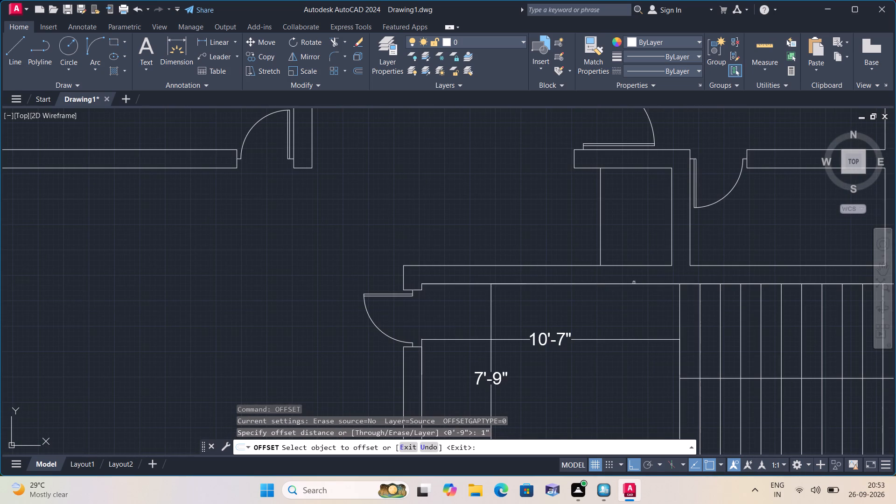
pyautogui.scroll(-1, 328, 337)
pyautogui.moveTo(329, 322); pyautogui.dragTo(392, 245, button='middle')
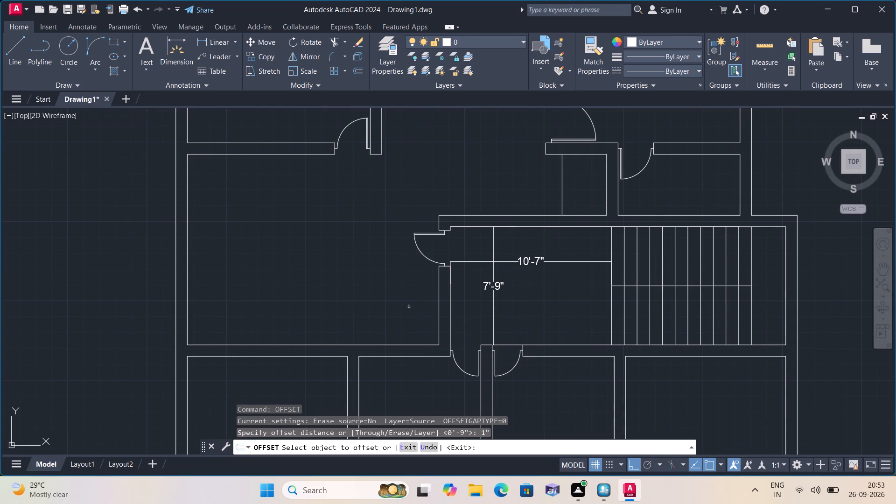
pyautogui.moveTo(404, 306); pyautogui.dragTo(441, 226, button='middle')
pyautogui.scroll(-1, 404, 306)
pyautogui.scroll(3, 474, 265)
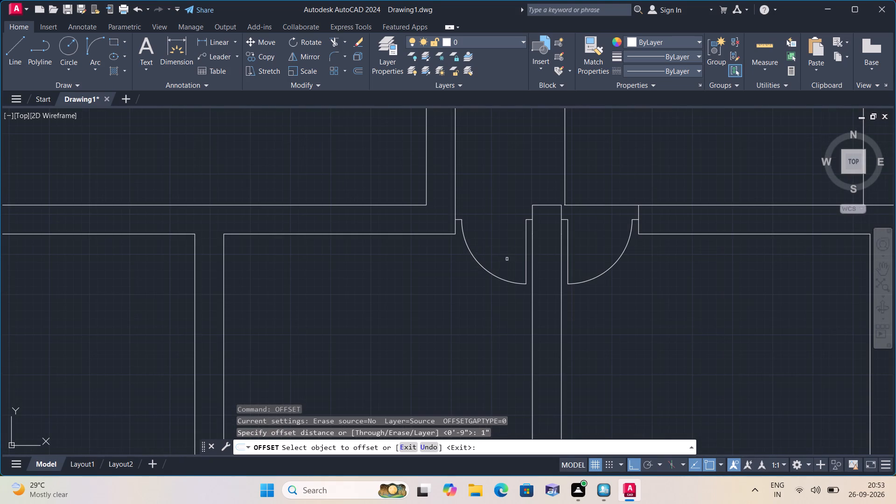
pyautogui.click(526, 256)
pyautogui.click(500, 244)
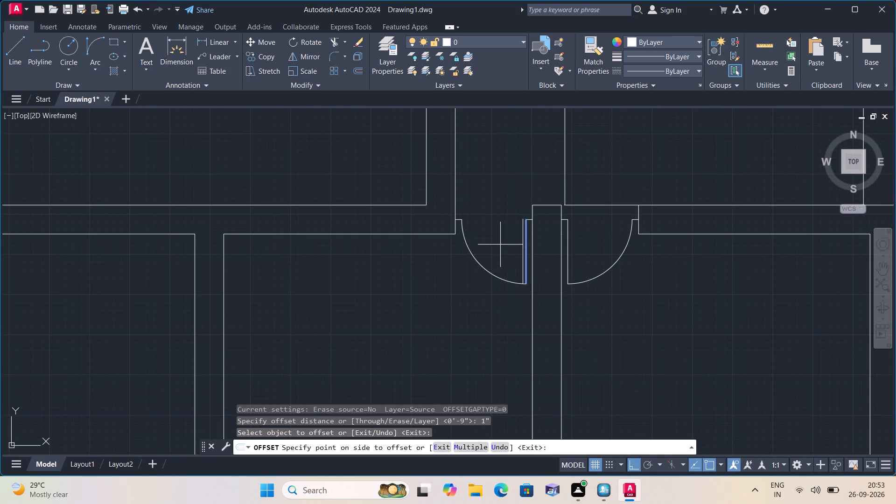
pyautogui.click(567, 239)
pyautogui.click(579, 240)
# Offset two western-side door leaves 1" into their openings: the upper room's leaf westward and the short partition door's leaf northward.
pyautogui.scroll(-2, 582, 251)
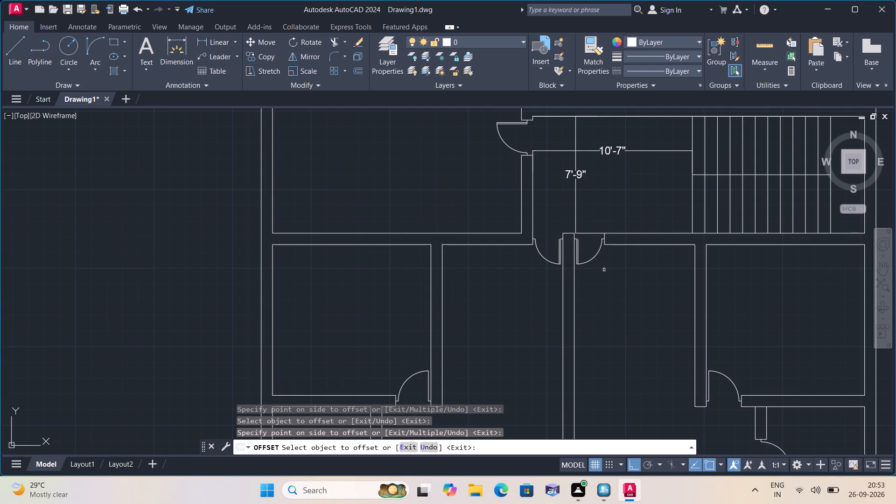
pyautogui.moveTo(623, 287); pyautogui.dragTo(664, 195, button='middle')
pyautogui.scroll(1, 462, 315)
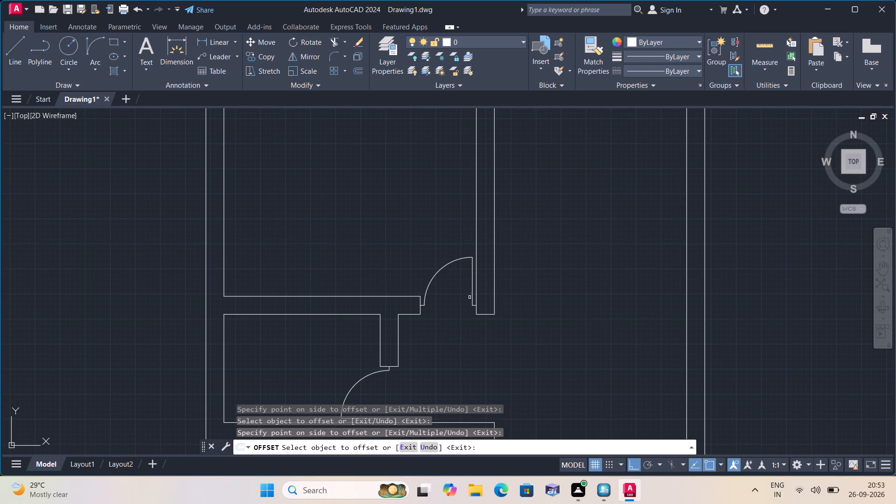
pyautogui.click(471, 295)
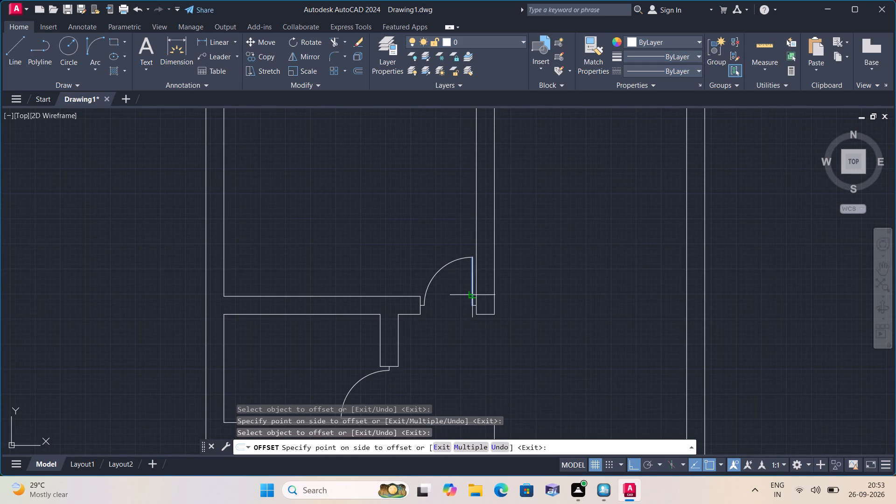
pyautogui.click(451, 297)
pyautogui.moveTo(458, 351); pyautogui.dragTo(471, 267, button='middle')
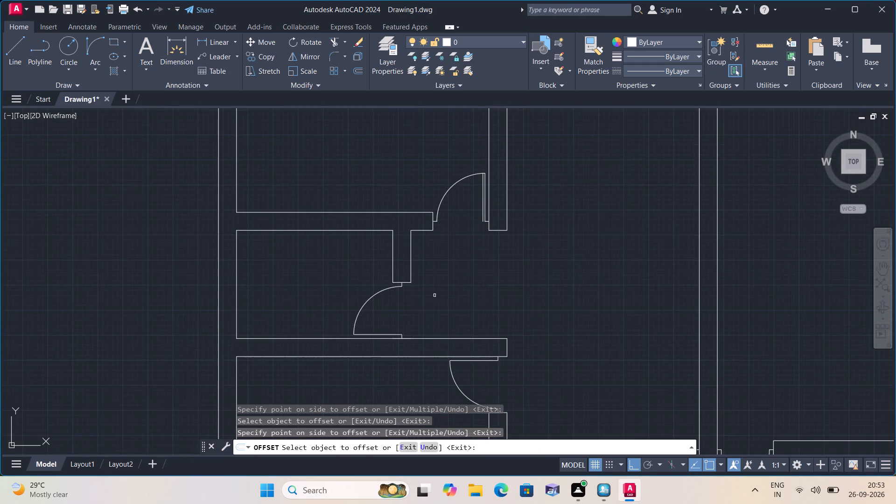
pyautogui.scroll(1, 402, 321)
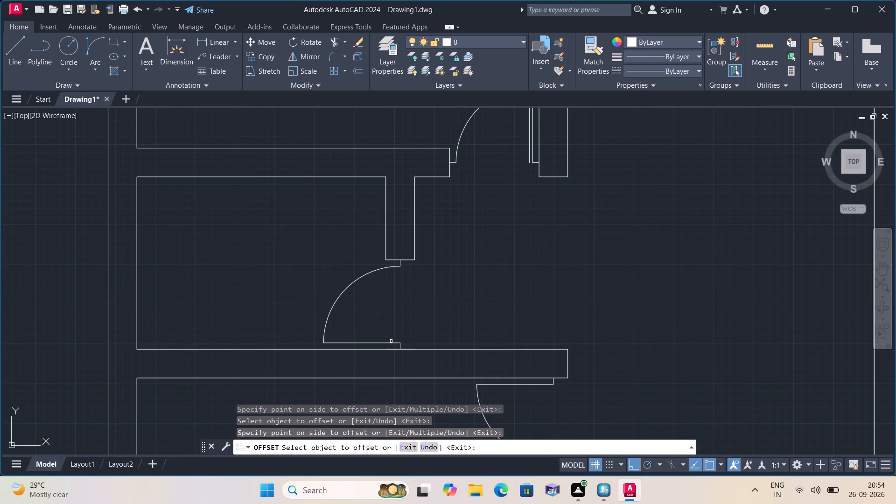
pyautogui.click(388, 344)
pyautogui.click(396, 318)
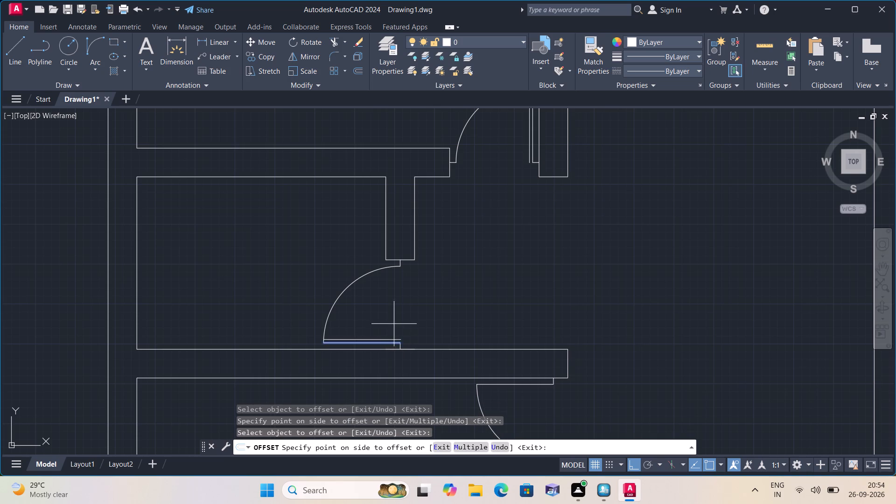
# Offset the southwest room's entry door leaf 1" southward and the leaf of the small room's door at its south end 1" eastward.
pyautogui.scroll(-1, 525, 313)
pyautogui.moveTo(523, 303); pyautogui.dragTo(536, 206, button='middle')
pyautogui.scroll(1, 538, 266)
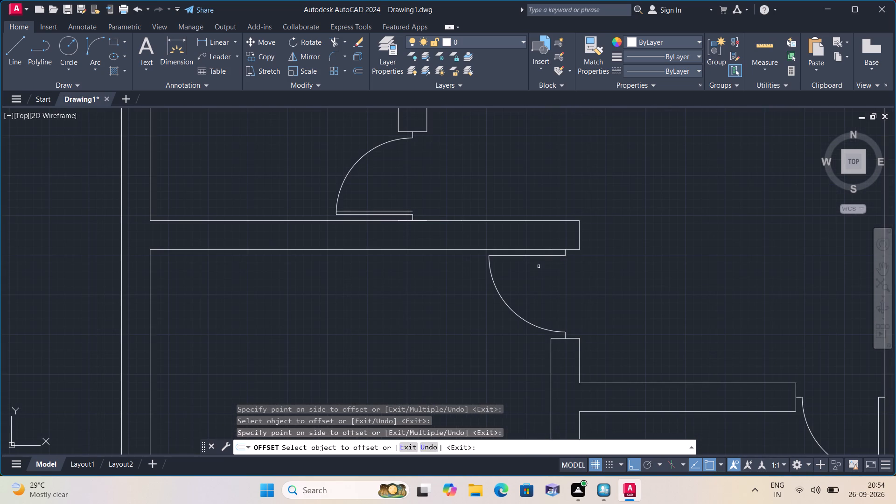
pyautogui.click(544, 256)
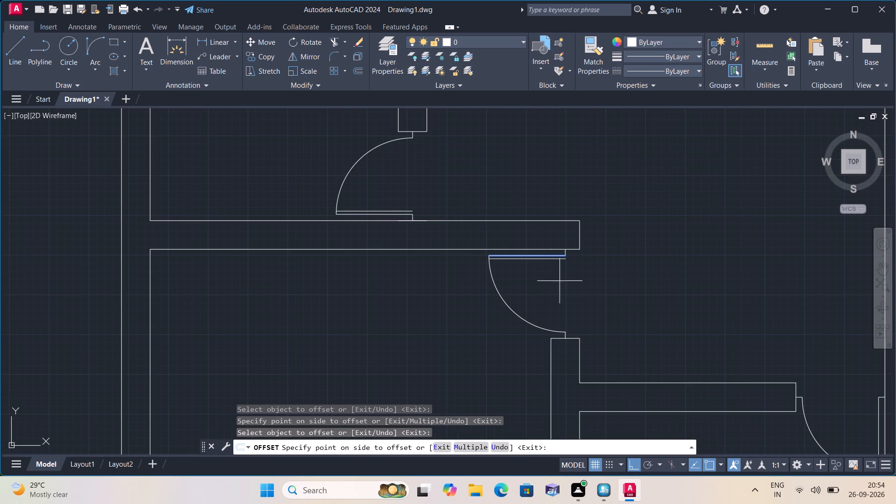
pyautogui.click(562, 287)
pyautogui.scroll(-2, 569, 299)
pyautogui.moveTo(597, 294); pyautogui.dragTo(568, 214, button='middle')
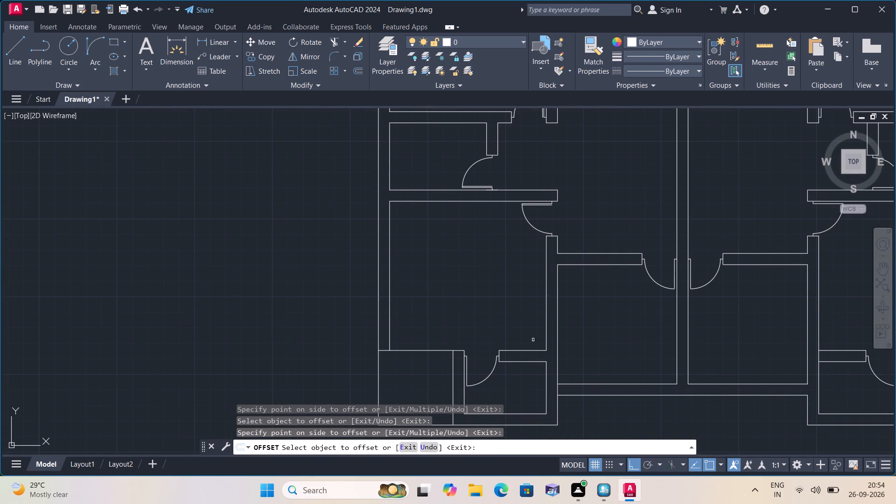
pyautogui.moveTo(505, 328); pyautogui.dragTo(500, 251, button='middle')
pyautogui.scroll(-1, 505, 327)
pyautogui.scroll(3, 487, 288)
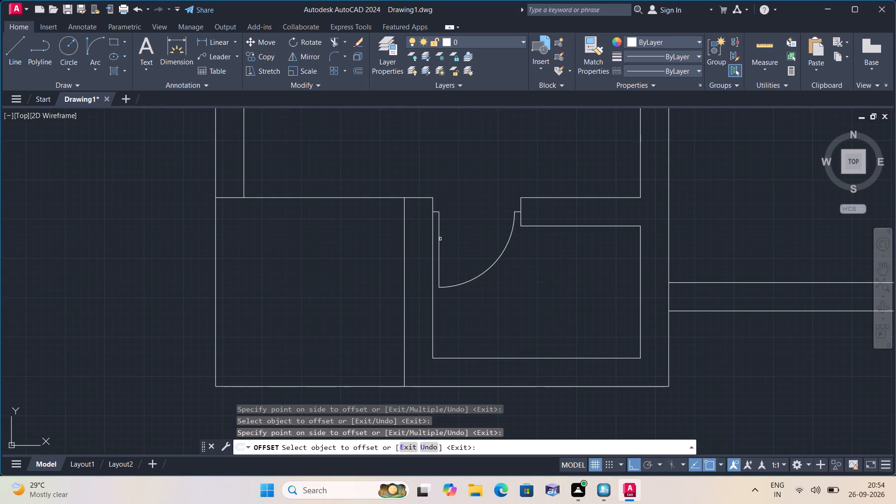
pyautogui.click(439, 238)
pyautogui.click(464, 241)
pyautogui.scroll(-2, 465, 246)
# Offset the leaves of the two southern doors flanking the central wall by 1", the west one westward and the east one eastward.
pyautogui.moveTo(696, 213); pyautogui.dragTo(623, 416, button='middle')
pyautogui.scroll(2, 705, 273)
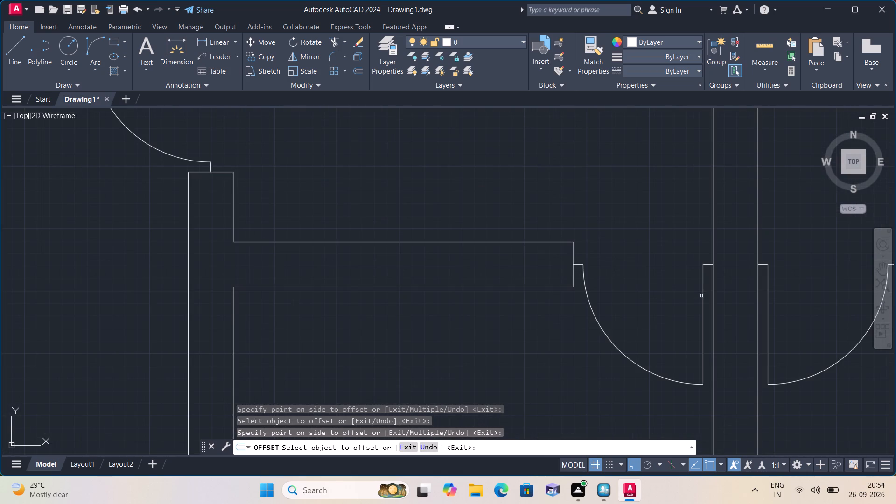
pyautogui.click(703, 300)
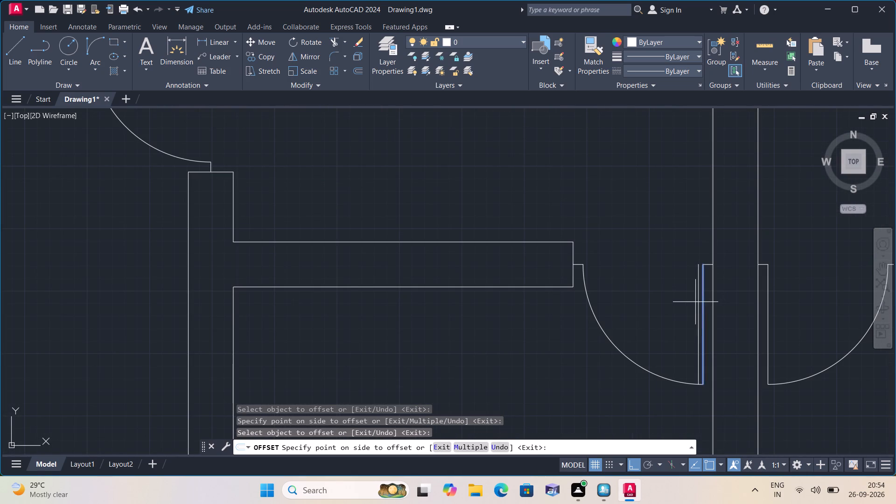
pyautogui.click(695, 303)
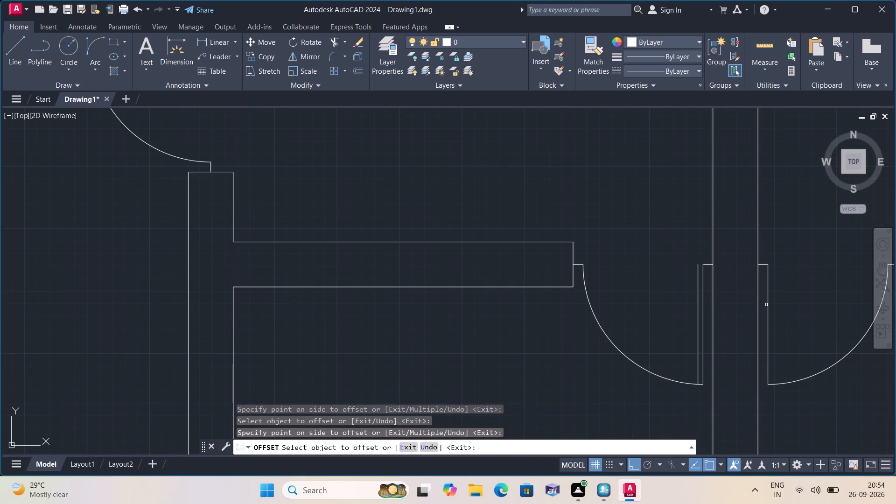
pyautogui.click(766, 303)
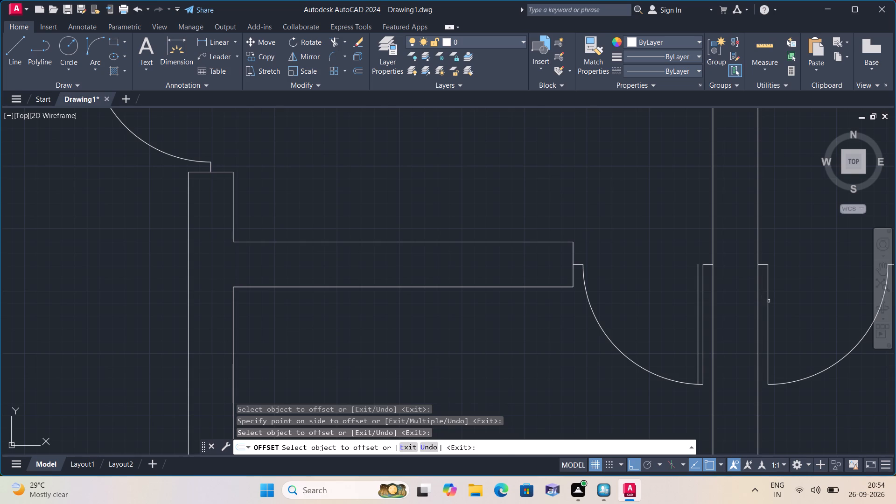
pyautogui.click(769, 301)
pyautogui.click(794, 301)
pyautogui.moveTo(794, 301); pyautogui.dragTo(615, 321, button='middle')
pyautogui.scroll(-1, 794, 301)
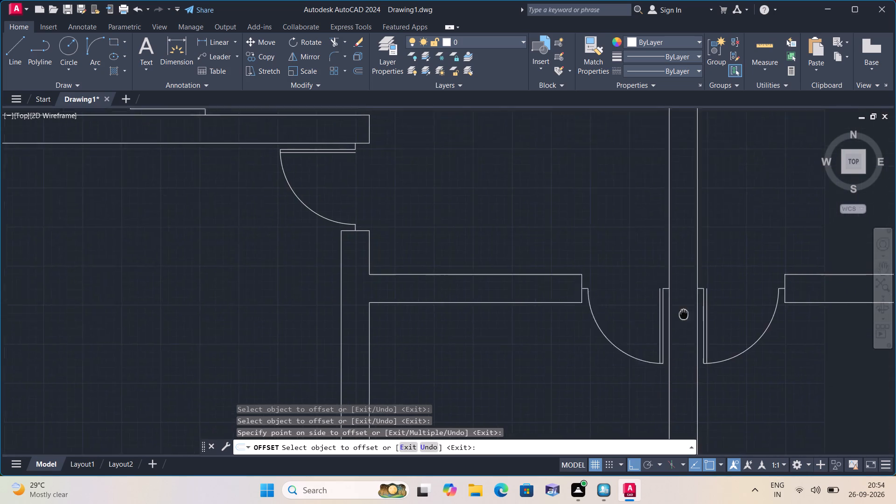
pyautogui.moveTo(615, 321); pyautogui.dragTo(411, 348, button='middle')
pyautogui.scroll(-1, 404, 355)
pyautogui.scroll(-1, 495, 317)
pyautogui.scroll(2, 568, 281)
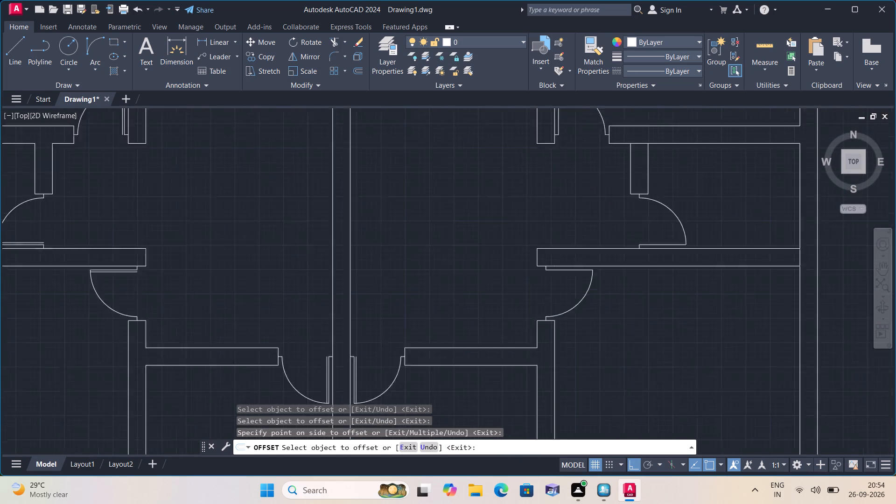
# Offset the southeast room's entry door leaf 1" southward and the leaf of the small room's door at its south end 1" westward.
pyautogui.click(575, 264)
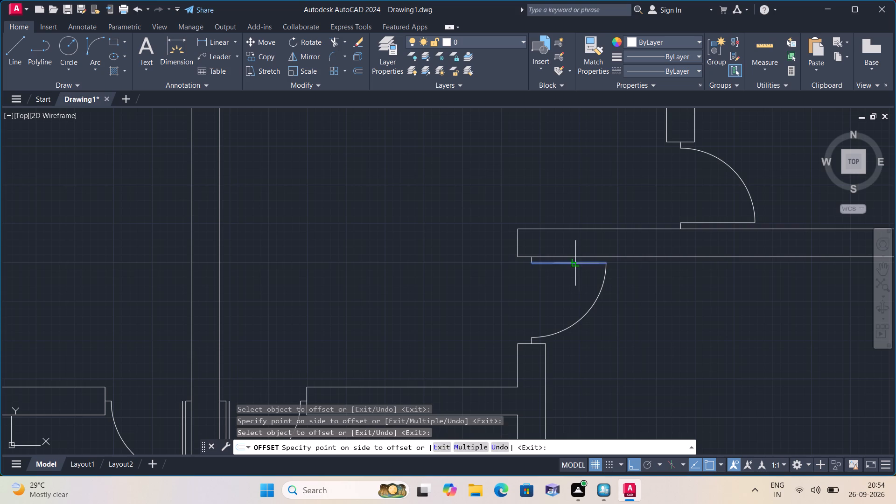
pyautogui.click(550, 295)
pyautogui.scroll(-2, 551, 304)
pyautogui.moveTo(597, 327); pyautogui.dragTo(608, 258, button='middle')
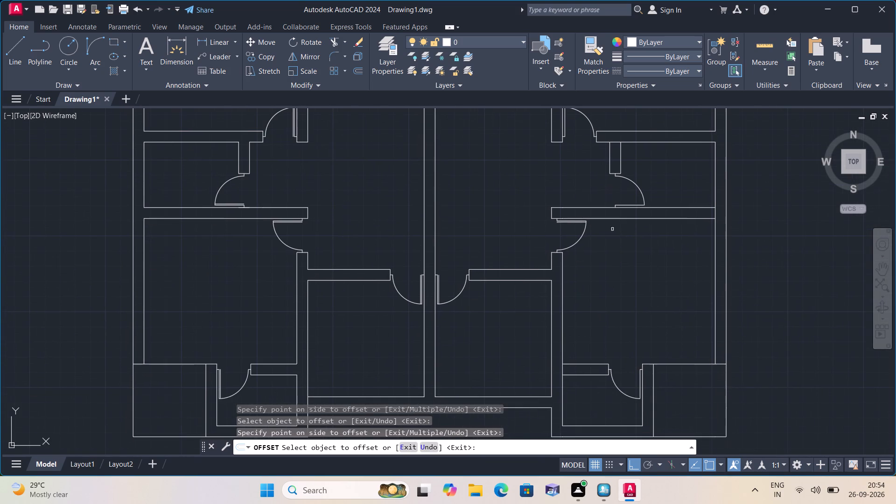
pyautogui.scroll(2, 630, 365)
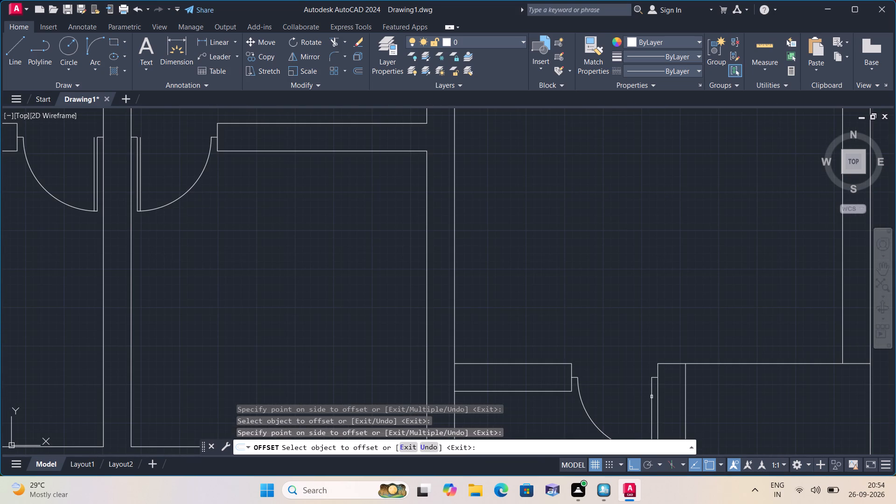
pyautogui.click(651, 397)
pyautogui.click(617, 377)
# Offset two eastern-side door leaves 1" into their openings: the short partition door's leaf northward and the upper room's leaf eastward.
pyautogui.scroll(-2, 617, 355)
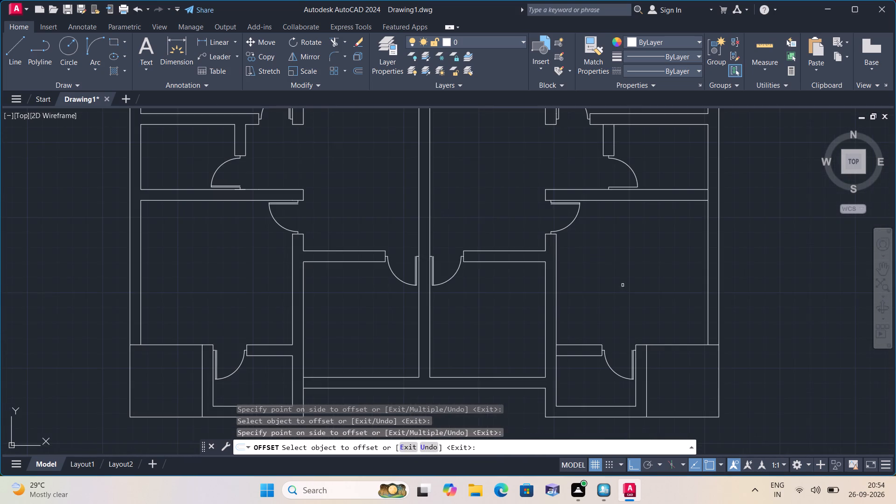
pyautogui.moveTo(616, 266); pyautogui.dragTo(616, 401, button='middle')
pyautogui.scroll(-1, 616, 266)
pyautogui.scroll(3, 602, 343)
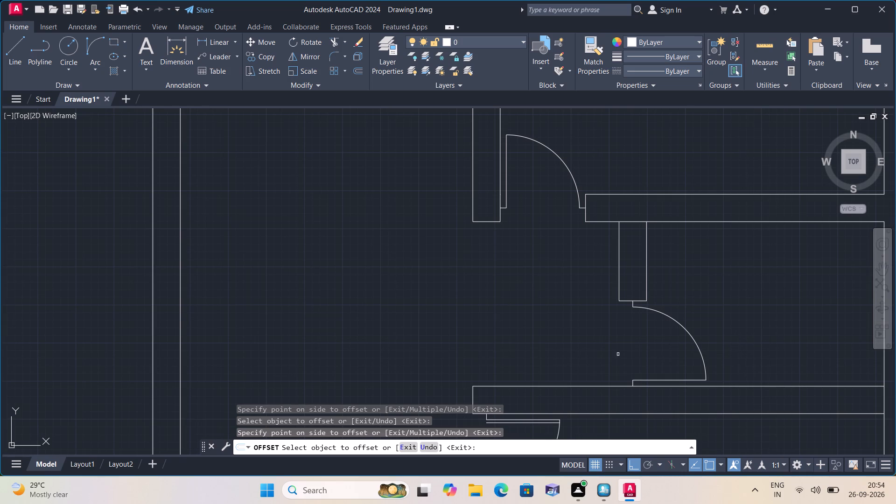
pyautogui.click(642, 380)
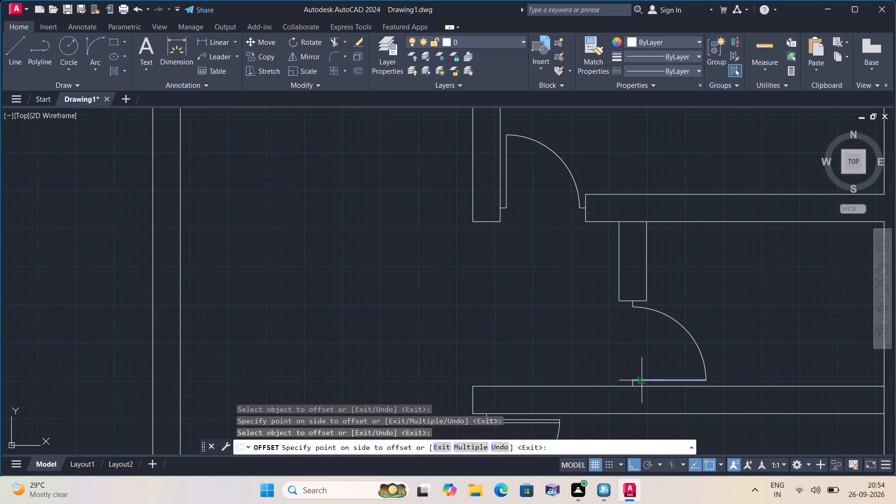
pyautogui.click(632, 353)
pyautogui.moveTo(521, 299); pyautogui.dragTo(560, 408, button='middle')
pyautogui.scroll(-1, 564, 374)
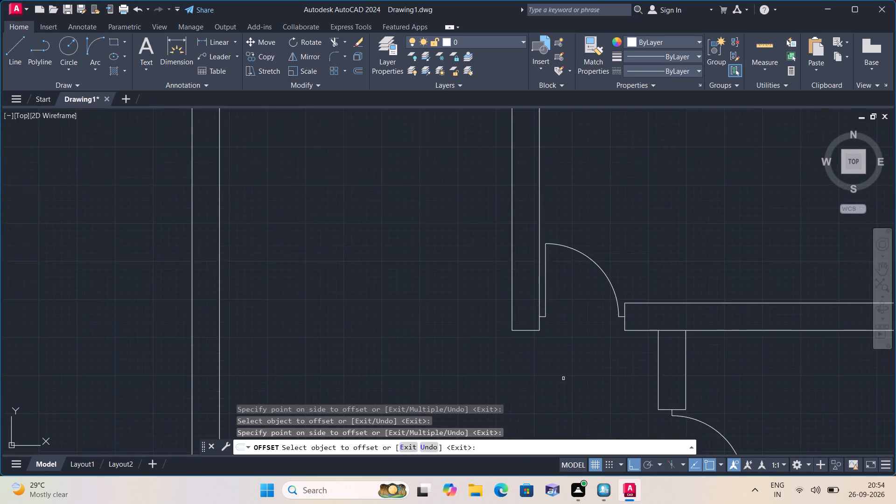
pyautogui.scroll(1, 562, 354)
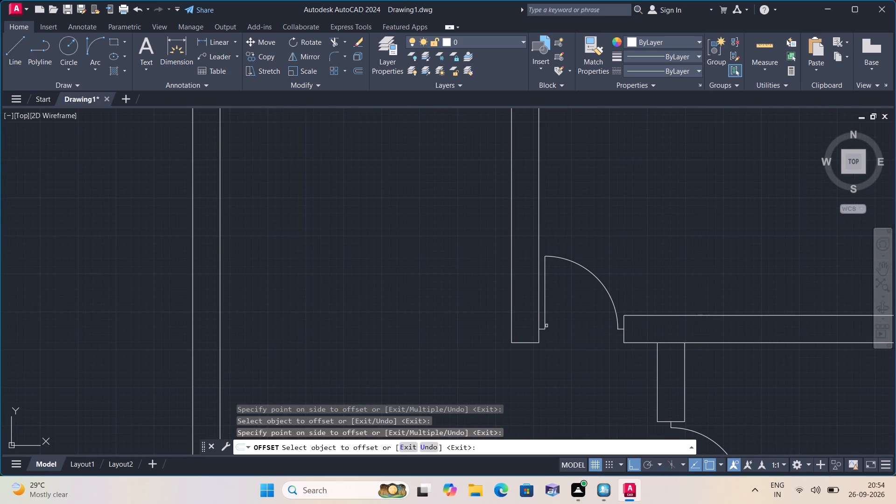
pyautogui.click(546, 321)
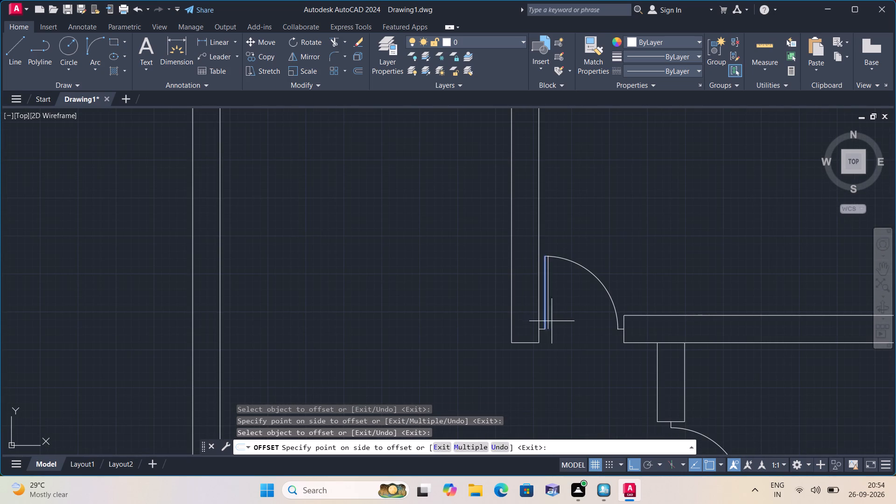
pyautogui.click(584, 324)
pyautogui.scroll(-3, 584, 324)
pyautogui.moveTo(519, 291); pyautogui.dragTo(535, 399, button='middle')
pyautogui.scroll(-1, 519, 291)
pyautogui.press('Escape')
# Delete the 10'-7" and 7'-9" dimensions in the stair lobby.
pyautogui.scroll(2, 524, 375)
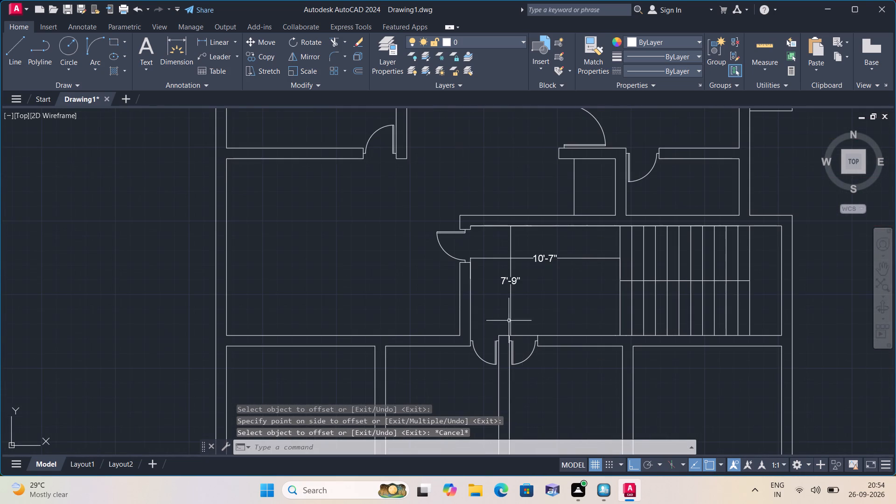
pyautogui.click(559, 259)
pyautogui.click(516, 270)
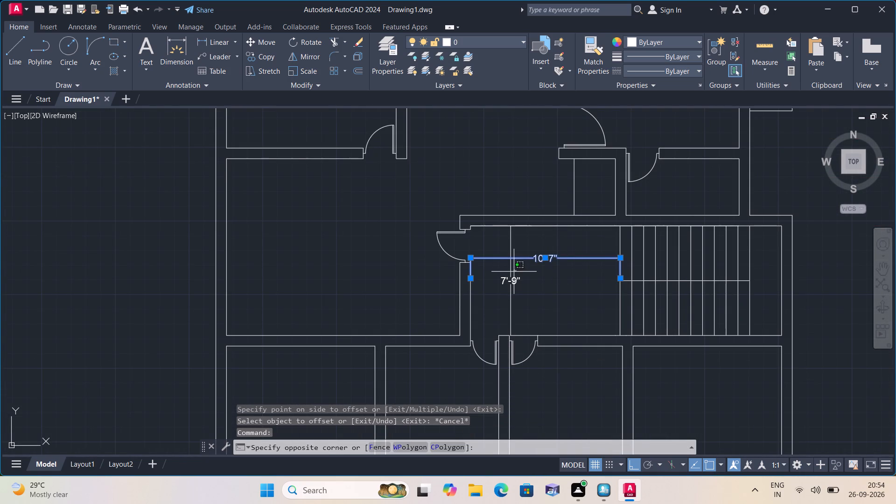
pyautogui.click(490, 278)
pyautogui.press('Delete')
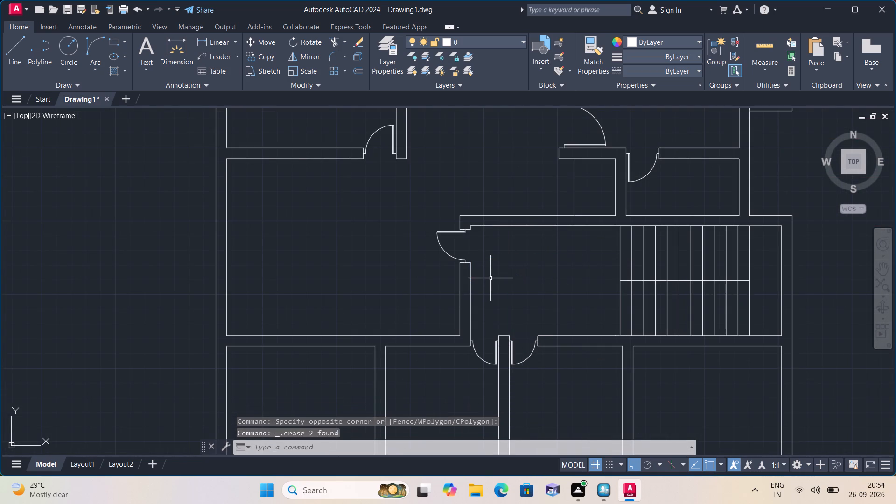
# Draw short lines closing the hinge ends of the two door leaves flanking the central wall, just south of the stair lobby.
pyautogui.scroll(2, 490, 278)
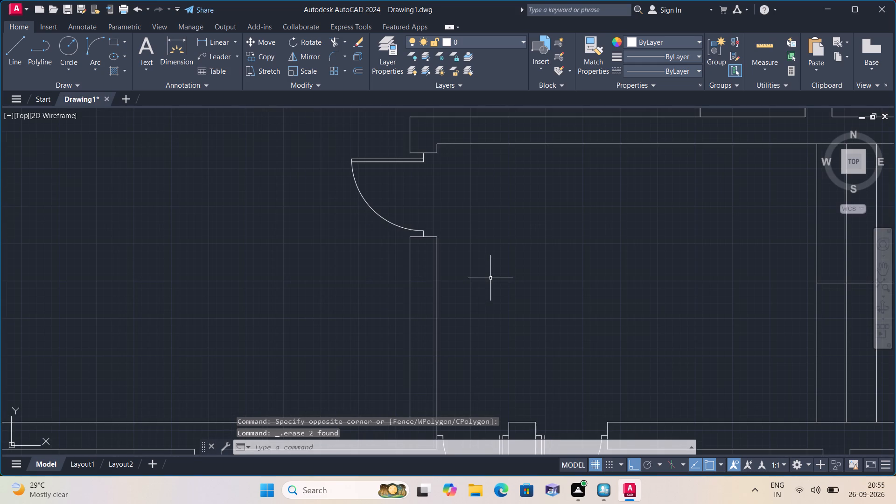
pyautogui.press('l')
pyautogui.press('space')
pyautogui.scroll(-2, 356, 289)
pyautogui.moveTo(329, 303); pyautogui.dragTo(359, 254, button='middle')
pyautogui.scroll(-1, 352, 267)
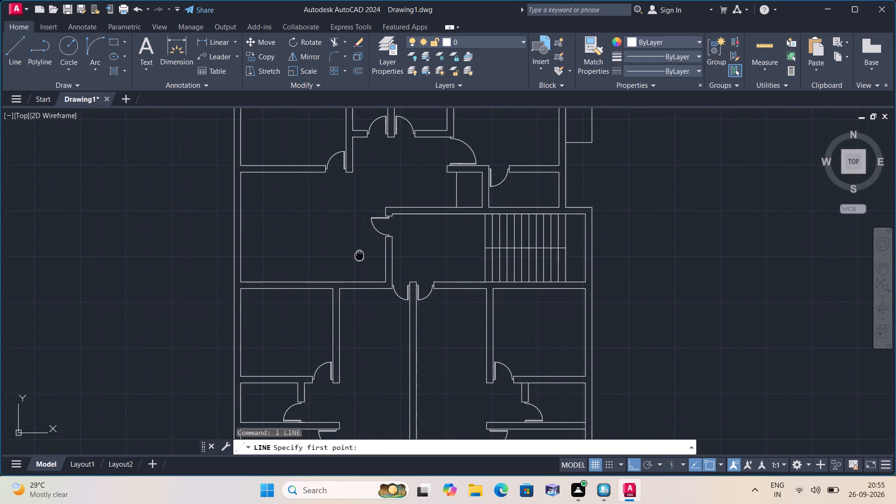
pyautogui.scroll(3, 409, 331)
pyautogui.scroll(-1, 461, 343)
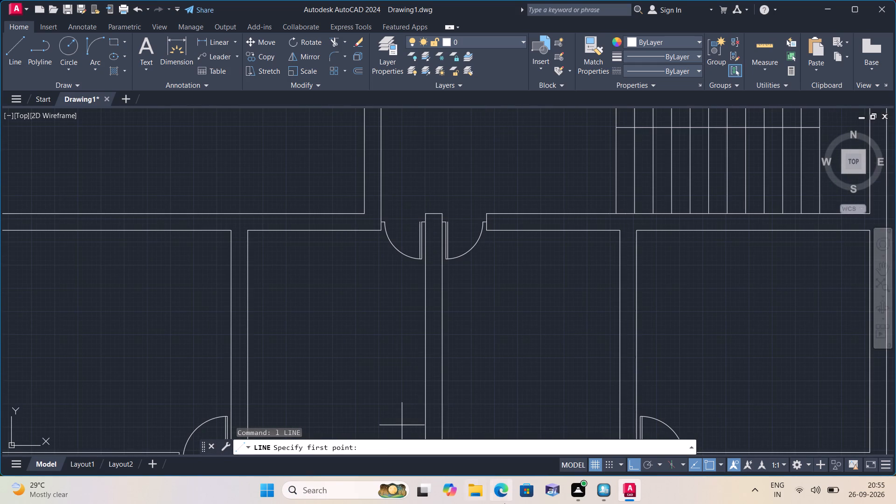
pyautogui.scroll(2, 431, 214)
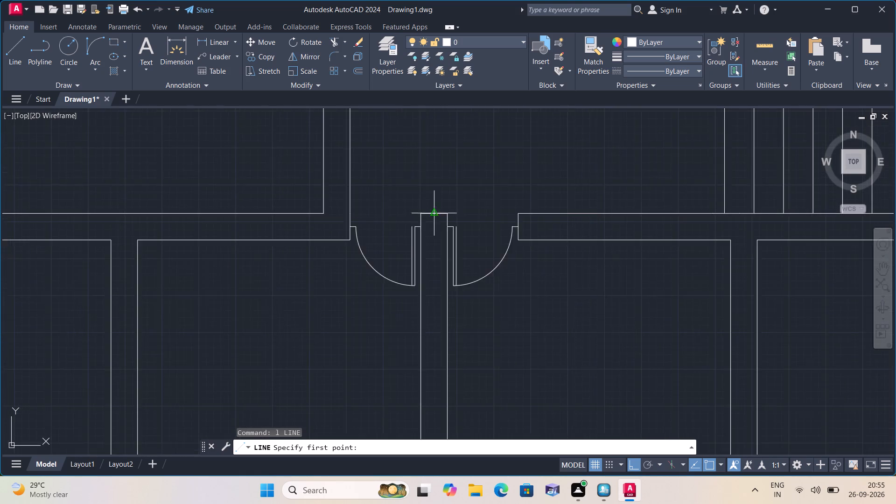
pyautogui.scroll(1, 431, 214)
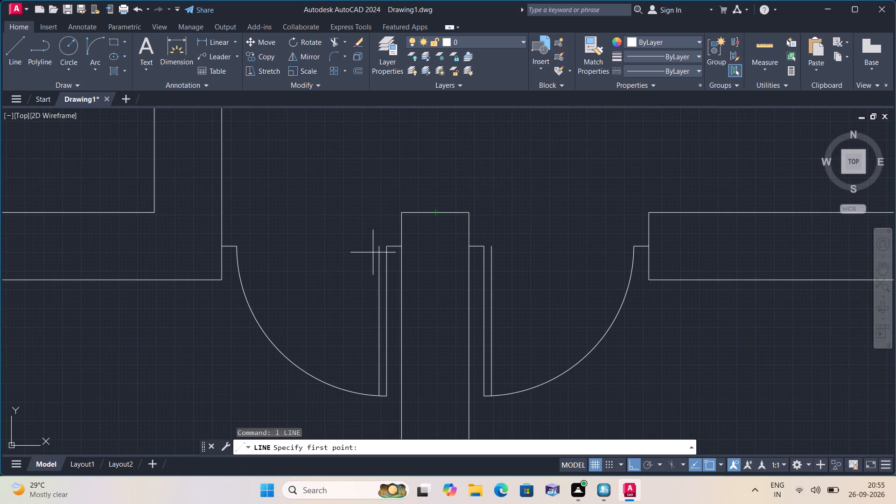
pyautogui.click(379, 244)
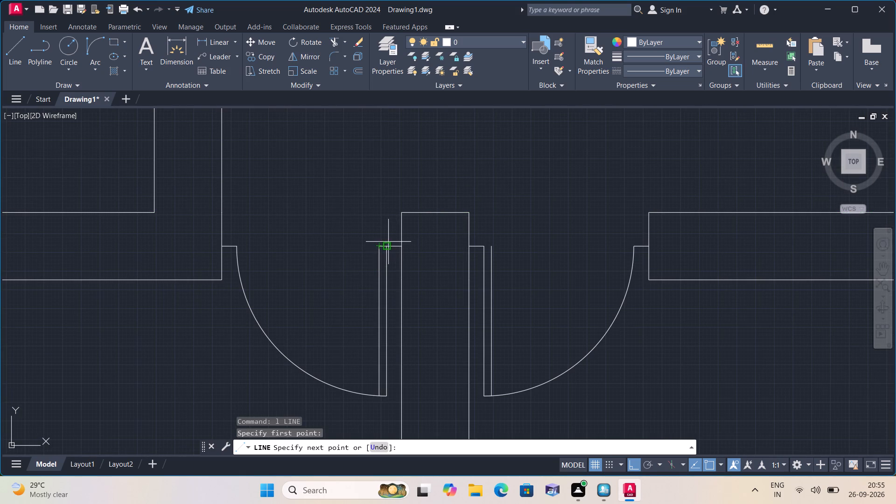
pyautogui.click(389, 247)
pyautogui.press('space')
pyautogui.press('space')
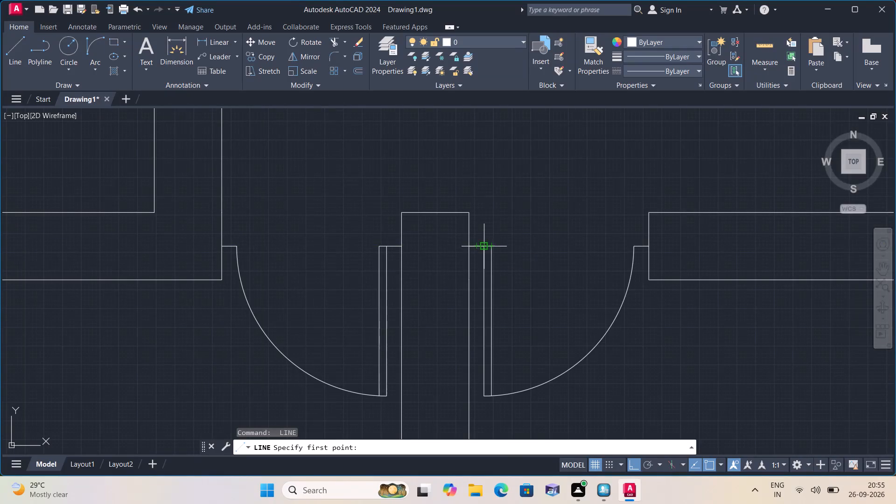
pyautogui.click(485, 248)
pyautogui.click(493, 247)
pyautogui.press('space')
# Close the open hinge ends of the upper west room's door leaf and the western short partition door's leaf with short lines.
pyautogui.scroll(-2, 494, 250)
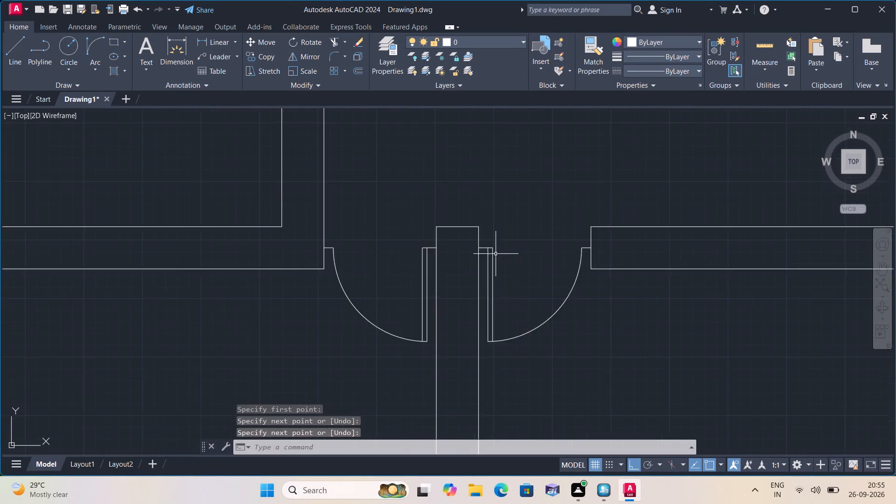
pyautogui.scroll(-1, 421, 257)
pyautogui.moveTo(388, 314); pyautogui.dragTo(386, 352, button='middle')
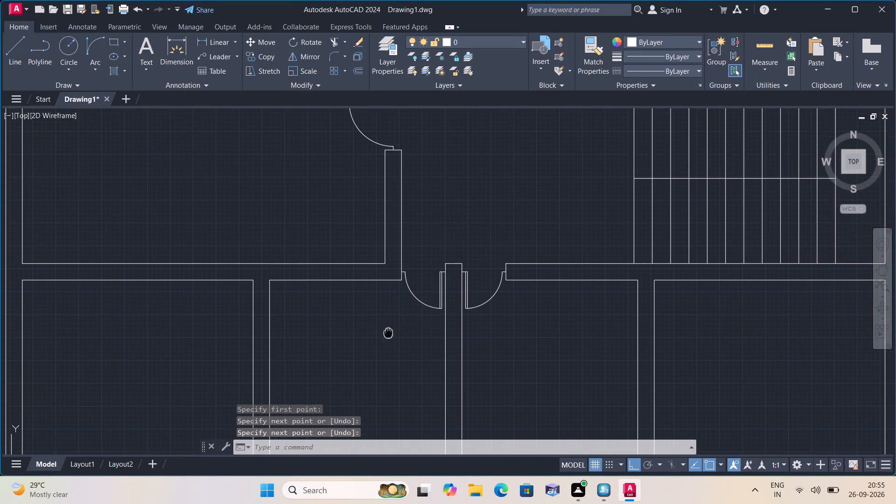
pyautogui.moveTo(386, 352); pyautogui.dragTo(386, 294, button='middle')
pyautogui.scroll(-1, 381, 378)
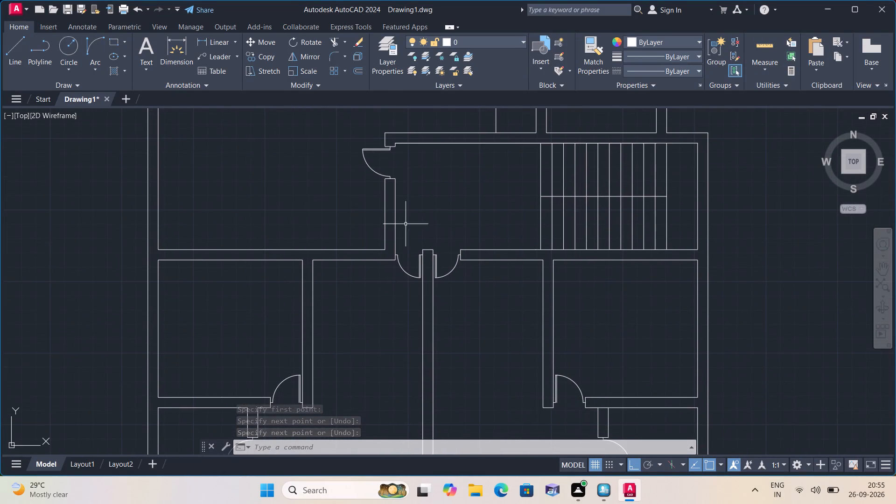
pyautogui.moveTo(380, 301); pyautogui.dragTo(406, 152, button='middle')
pyautogui.press('space')
pyautogui.scroll(2, 310, 275)
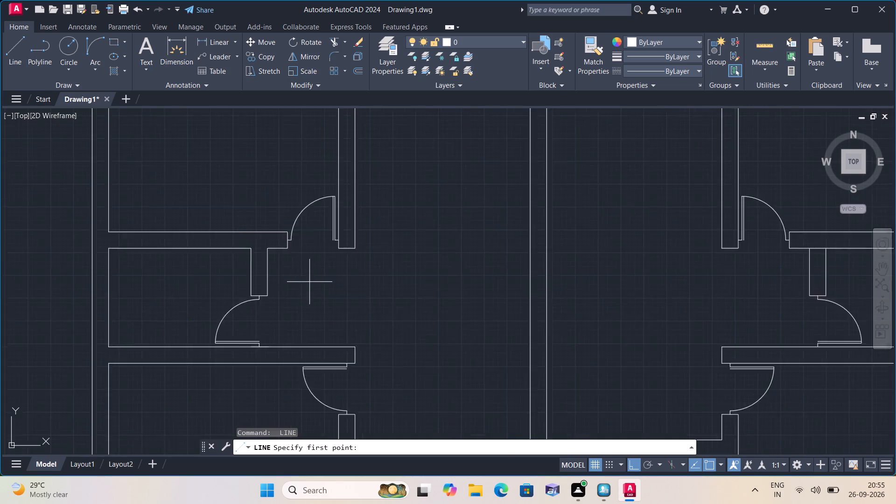
pyautogui.scroll(2, 345, 213)
pyautogui.click(345, 214)
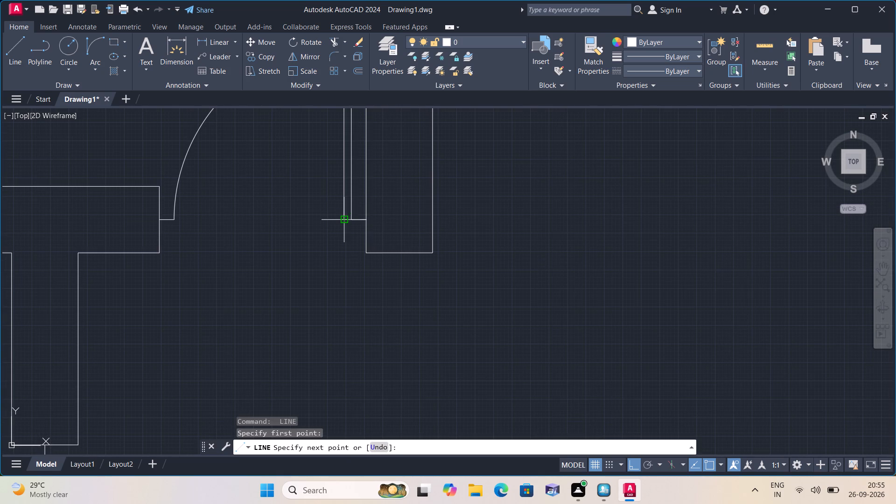
pyautogui.click(353, 217)
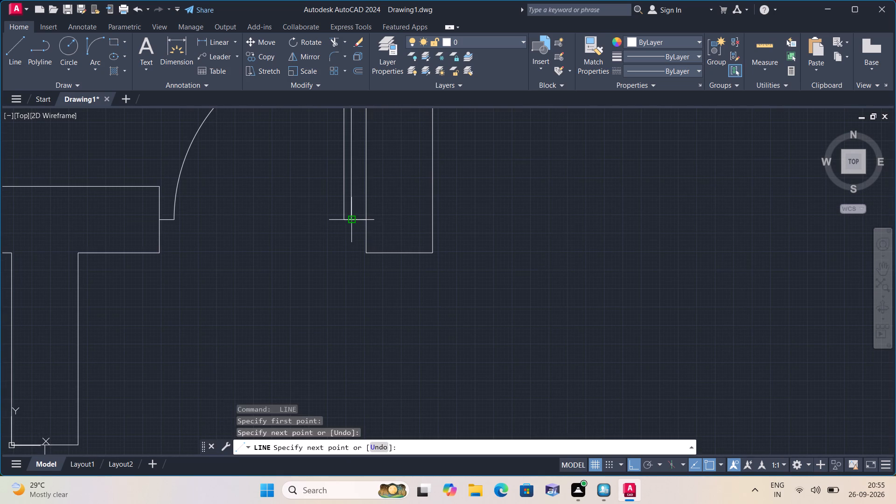
pyautogui.press('space')
pyautogui.scroll(-1, 339, 246)
pyautogui.moveTo(331, 285); pyautogui.dragTo(347, 137, button='middle')
pyautogui.scroll(-1, 331, 229)
pyautogui.press('space')
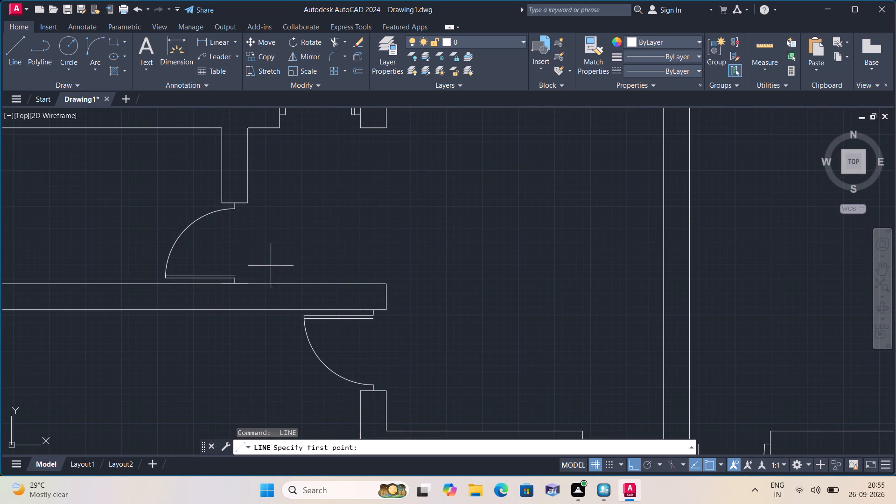
pyautogui.scroll(2, 226, 276)
pyautogui.click(243, 274)
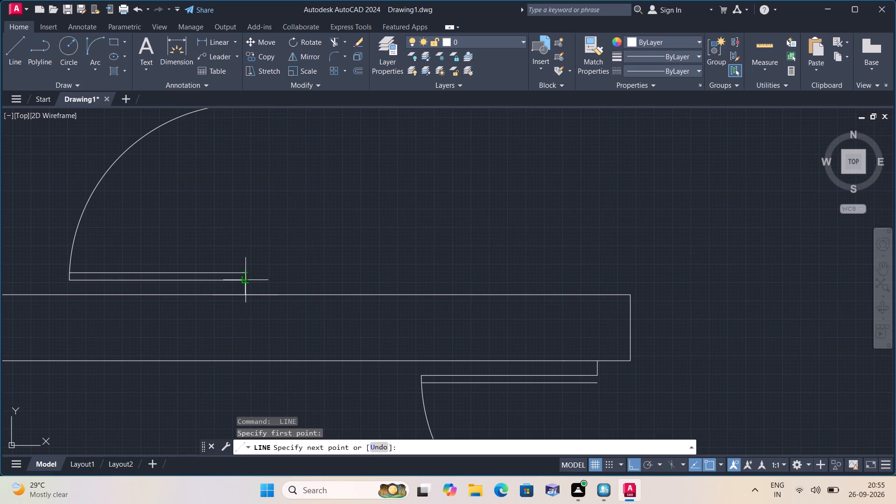
pyautogui.click(244, 280)
pyautogui.press('space')
# Draw short lines closing the hinge ends of the southwest room's entry door leaf and the small room's door leaf at its south end.
pyautogui.moveTo(311, 238); pyautogui.dragTo(303, 159, button='middle')
pyautogui.scroll(-1, 305, 209)
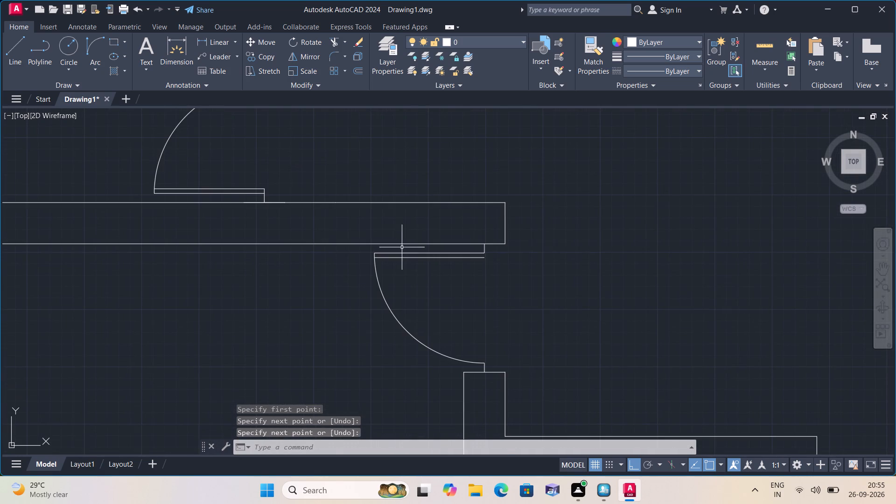
pyautogui.press('space')
pyautogui.scroll(3, 473, 261)
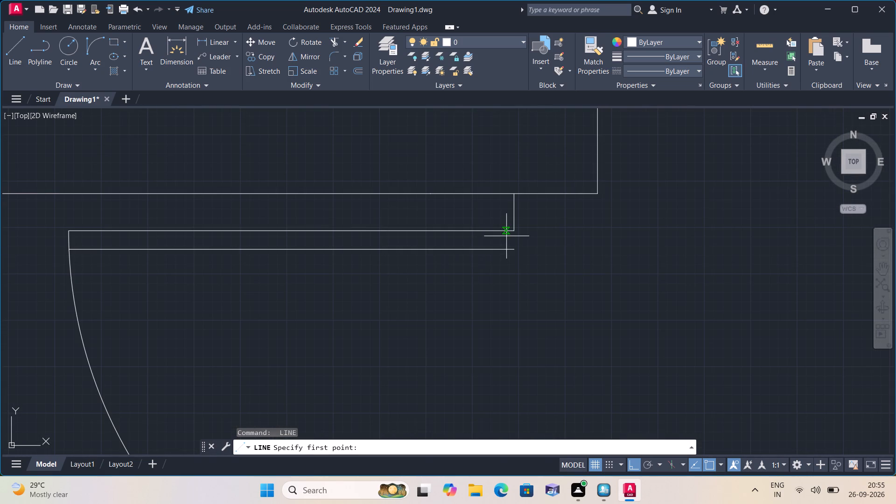
pyautogui.click(514, 231)
pyautogui.click(513, 252)
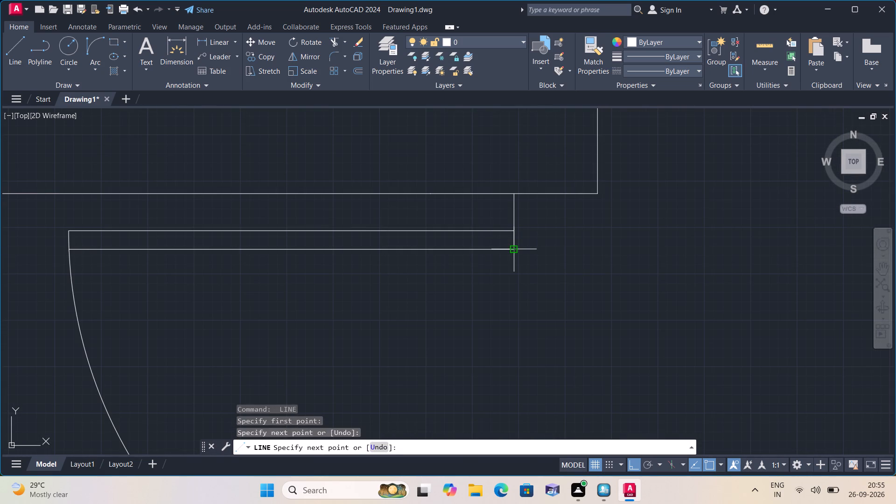
pyautogui.press('space')
pyautogui.scroll(-5, 513, 252)
pyautogui.moveTo(508, 254); pyautogui.dragTo(408, 140, button='middle')
pyautogui.scroll(-1, 464, 200)
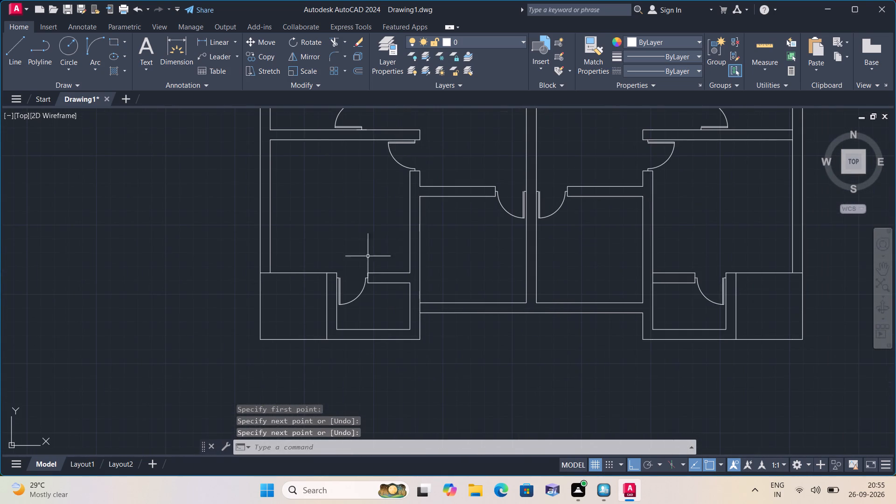
pyautogui.press('space')
pyautogui.scroll(4, 352, 277)
pyautogui.scroll(1, 257, 293)
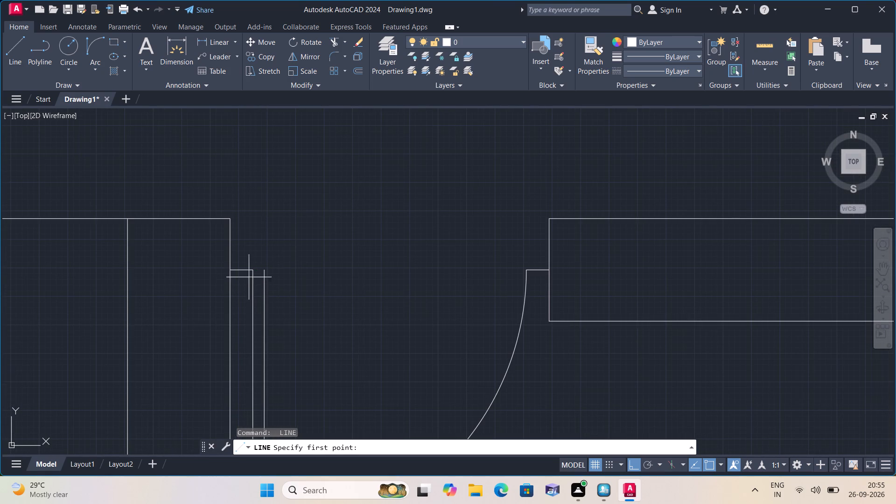
pyautogui.click(252, 269)
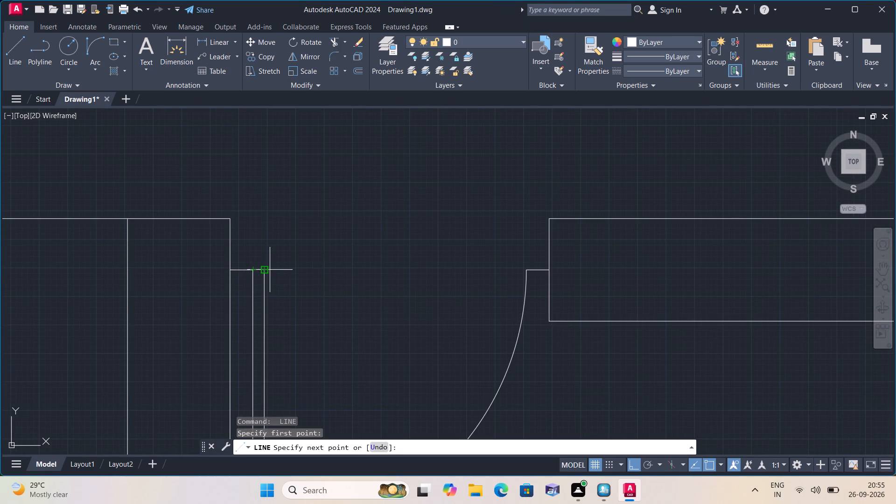
pyautogui.click(262, 270)
pyautogui.press('space')
pyautogui.scroll(-4, 263, 256)
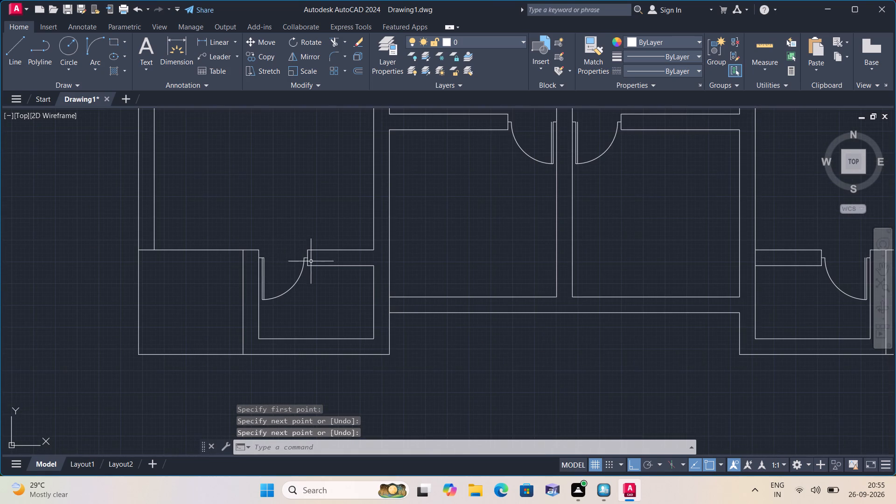
# Draw short lines closing the hinge ends of the two door leaves flanking the central wall at the south-central rooms.
pyautogui.moveTo(435, 205); pyautogui.dragTo(437, 283, button='middle')
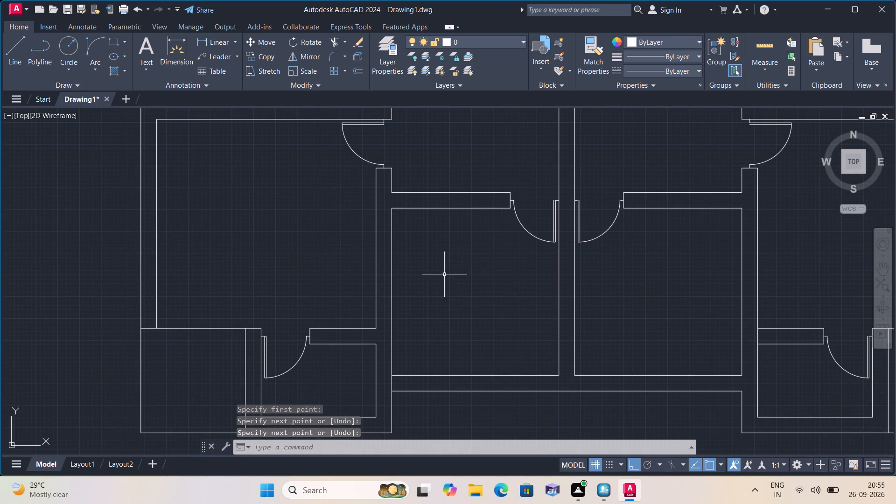
pyautogui.press('space')
pyautogui.scroll(4, 546, 198)
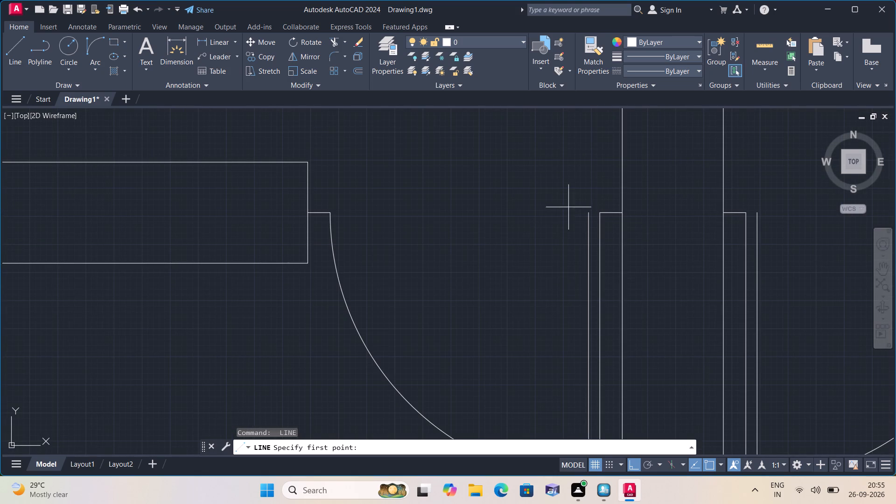
pyautogui.click(589, 210)
pyautogui.click(604, 211)
pyautogui.scroll(-1, 579, 205)
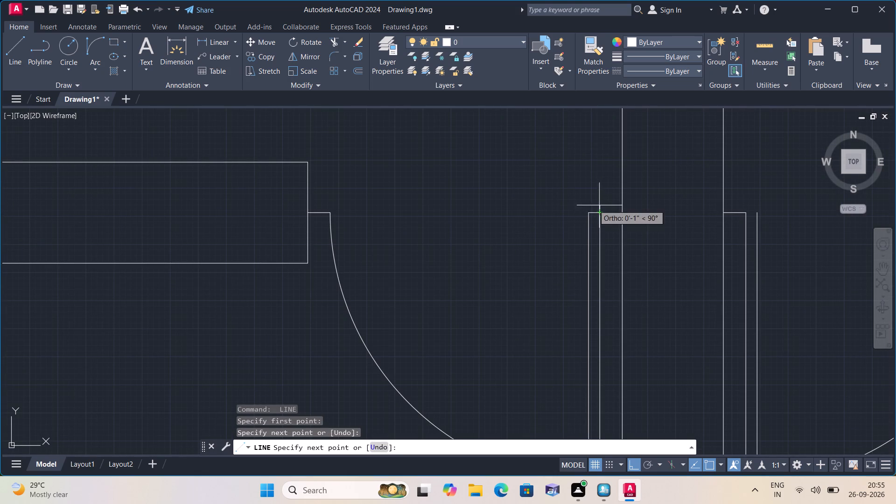
pyautogui.moveTo(579, 205); pyautogui.dragTo(438, 228, button='middle')
pyautogui.press('space')
pyautogui.scroll(2, 541, 237)
pyautogui.press('space')
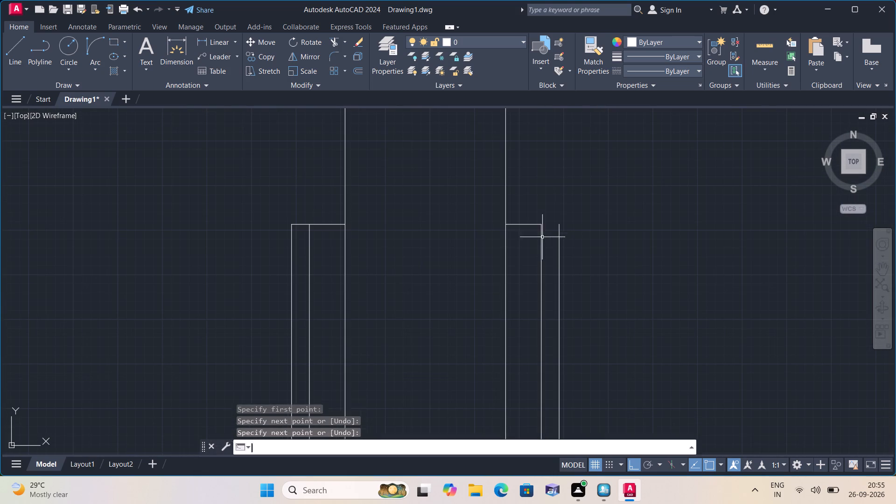
pyautogui.click(542, 227)
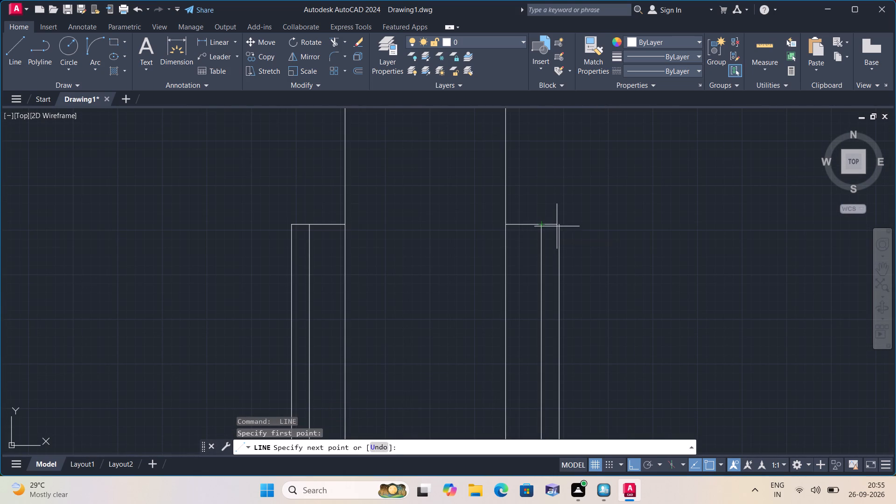
pyautogui.click(562, 225)
pyautogui.press('space')
# Close the hinge ends of the southeast room's entry door leaf and the eastern short partition's door leaf just north of it.
pyautogui.scroll(-2, 560, 224)
pyautogui.moveTo(579, 205); pyautogui.dragTo(469, 387, button='middle')
pyautogui.scroll(-1, 577, 205)
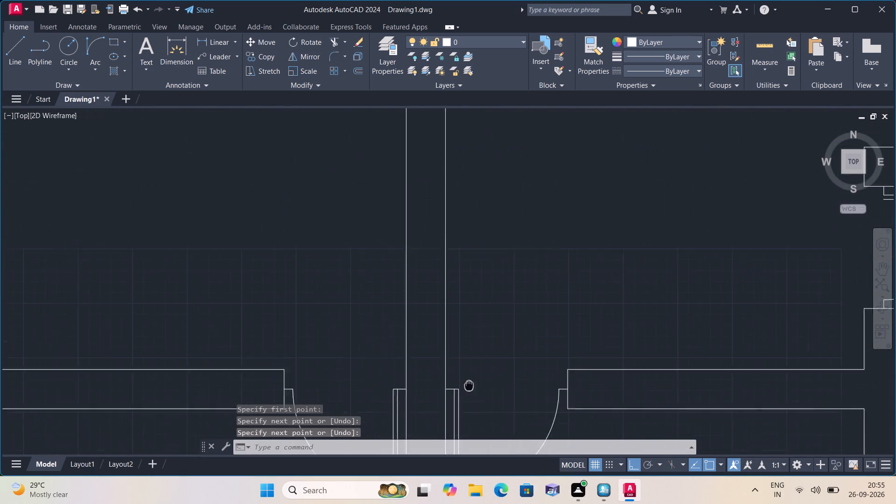
pyautogui.scroll(-2, 482, 364)
pyautogui.moveTo(508, 269); pyautogui.dragTo(462, 296, button='middle')
pyautogui.scroll(-1, 508, 269)
pyautogui.scroll(2, 540, 318)
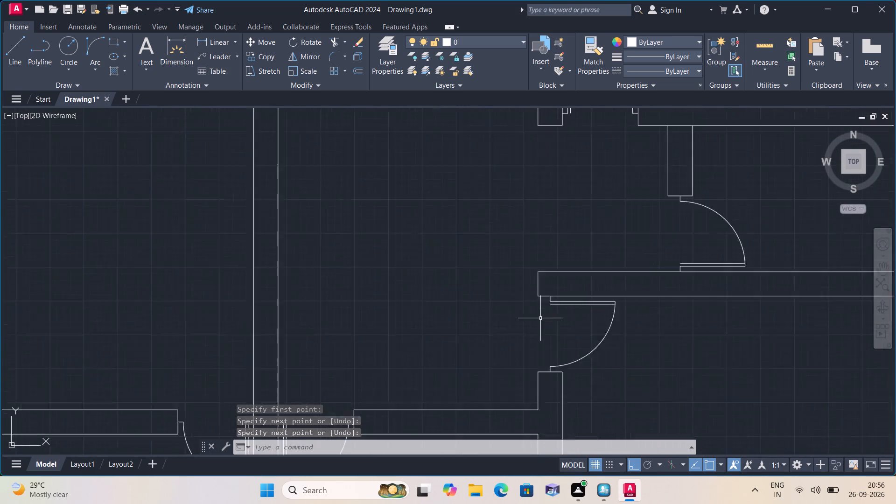
pyautogui.scroll(2, 540, 318)
pyautogui.press('space')
pyautogui.scroll(2, 558, 299)
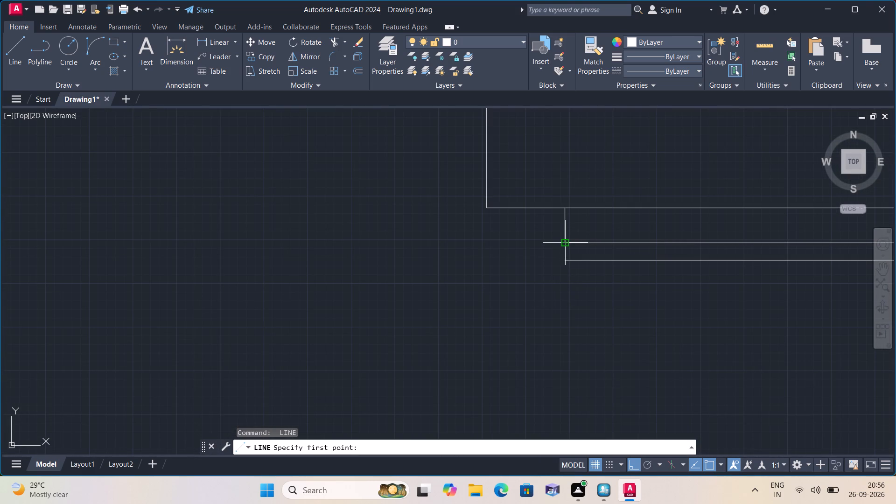
pyautogui.doubleClick(565, 243)
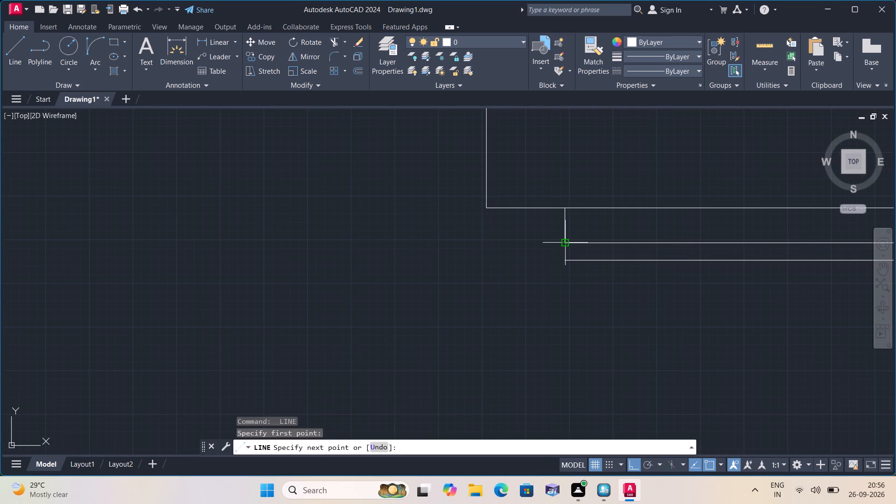
pyautogui.click(566, 259)
pyautogui.press('space')
pyautogui.scroll(-2, 566, 259)
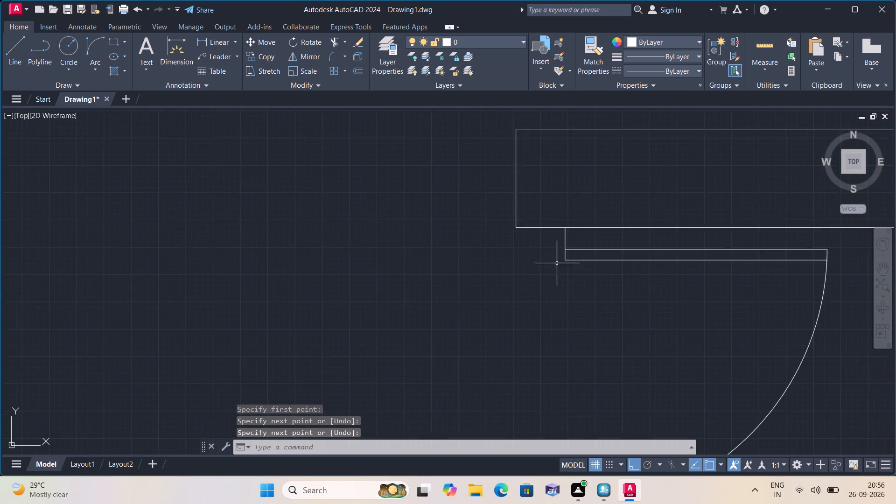
pyautogui.scroll(-1, 511, 273)
pyautogui.moveTo(464, 287); pyautogui.dragTo(346, 367, button='middle')
pyautogui.press('space')
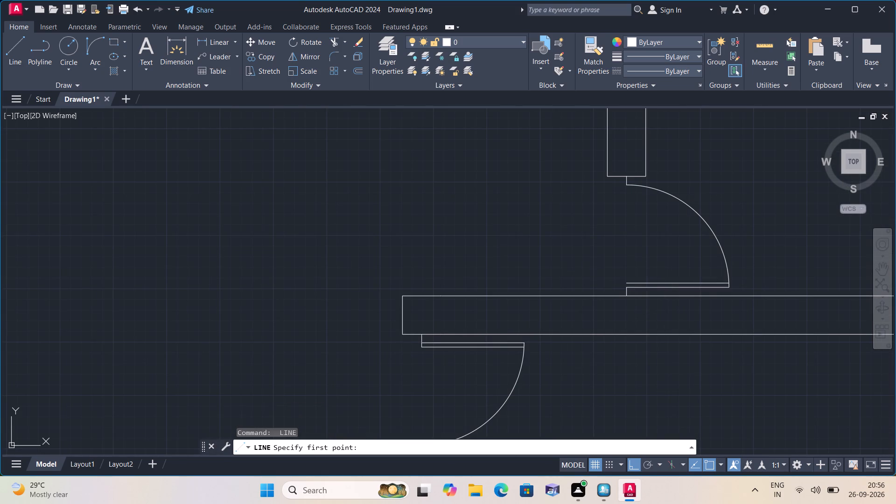
pyautogui.scroll(4, 639, 284)
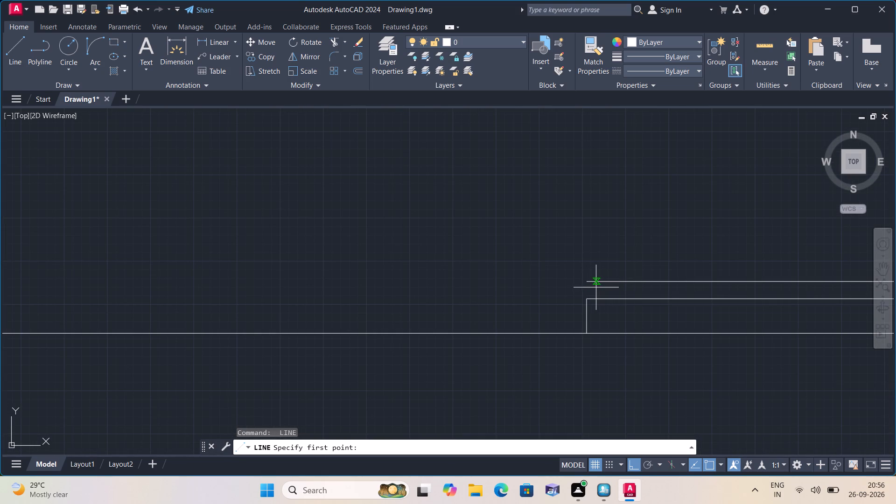
pyautogui.click(586, 280)
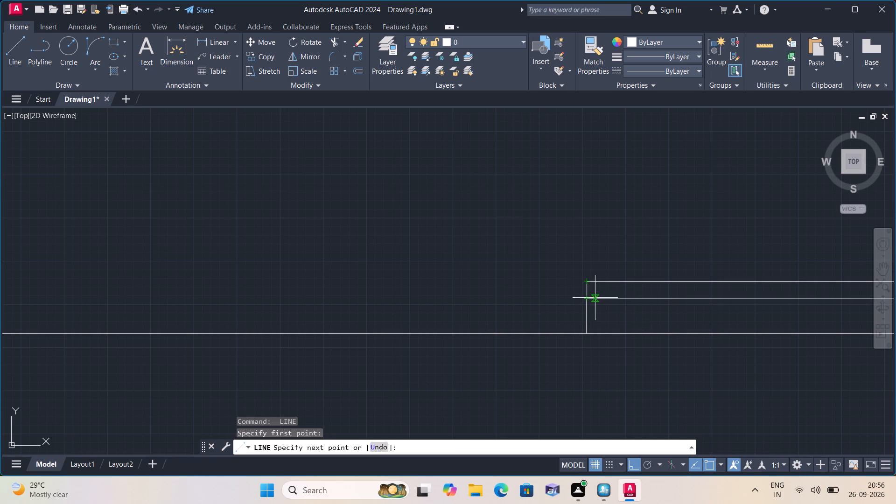
pyautogui.click(589, 297)
pyautogui.press('space')
# Draw a short line closing the hinge end of the upper east room's door leaf, south of the staircase.
pyautogui.scroll(-3, 589, 297)
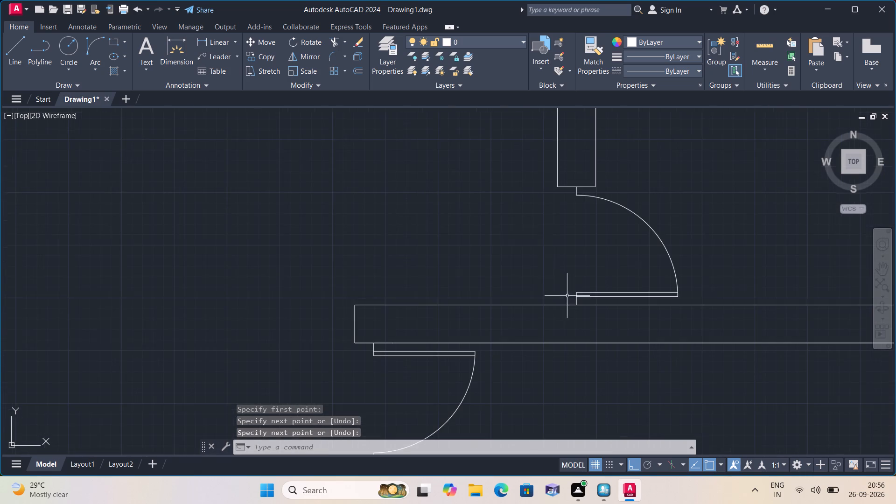
pyautogui.scroll(-1, 511, 234)
pyautogui.moveTo(511, 234); pyautogui.dragTo(487, 420, button='middle')
pyautogui.press('space')
pyautogui.scroll(3, 417, 308)
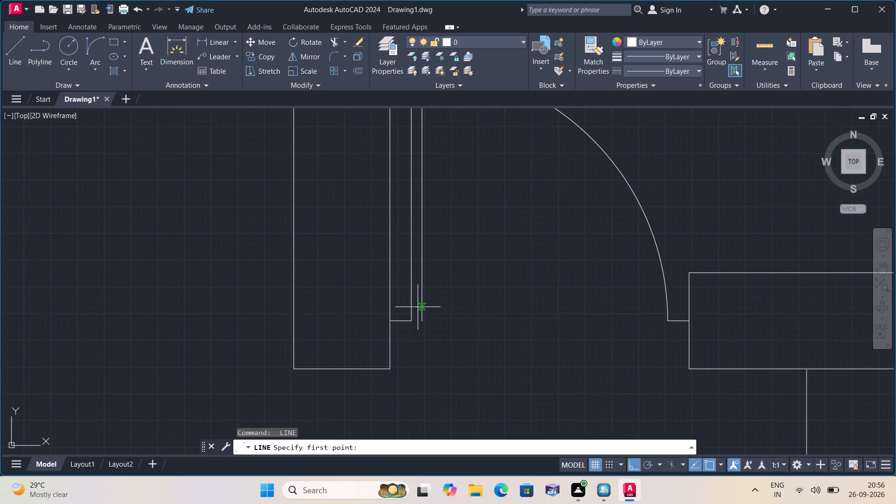
pyautogui.scroll(1, 415, 312)
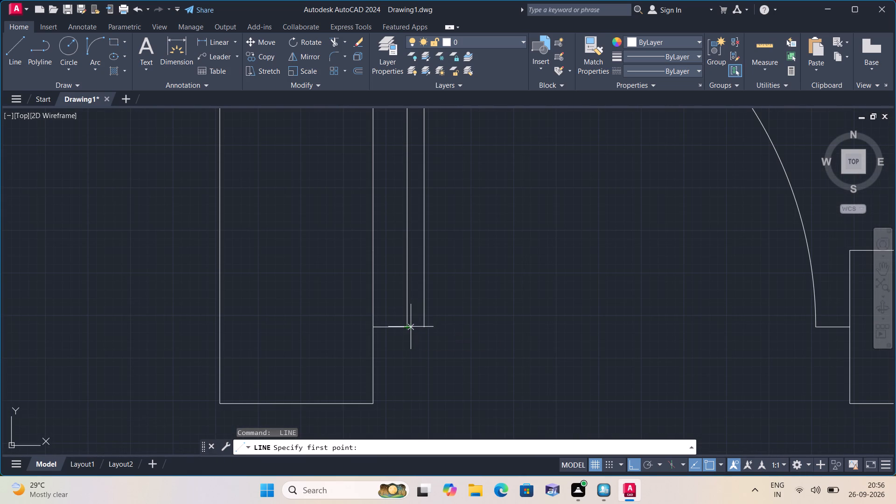
pyautogui.click(409, 327)
pyautogui.click(422, 329)
pyautogui.press('space')
# Examine the stair lobby, the northern rooms and the overall plan for door leaves with open hinge ends.
pyautogui.scroll(-3, 422, 329)
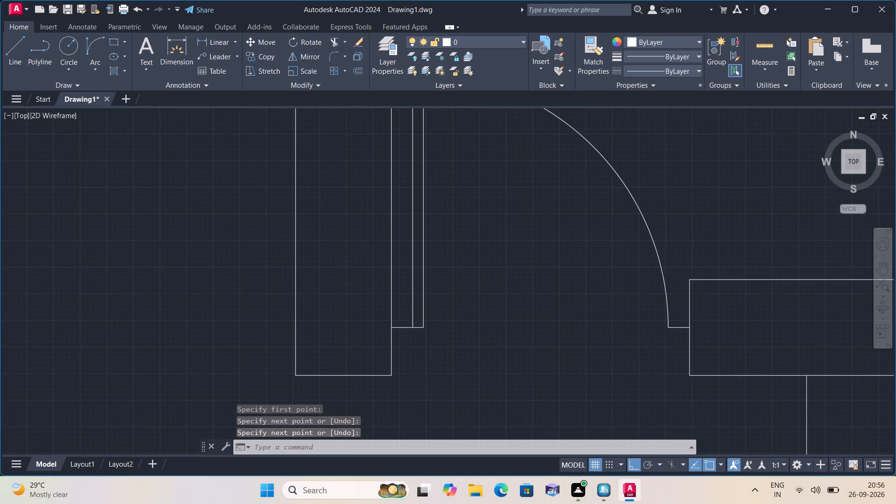
pyautogui.moveTo(464, 269); pyautogui.dragTo(495, 454, button='middle')
pyautogui.scroll(-3, 495, 454)
pyautogui.scroll(-1, 328, 298)
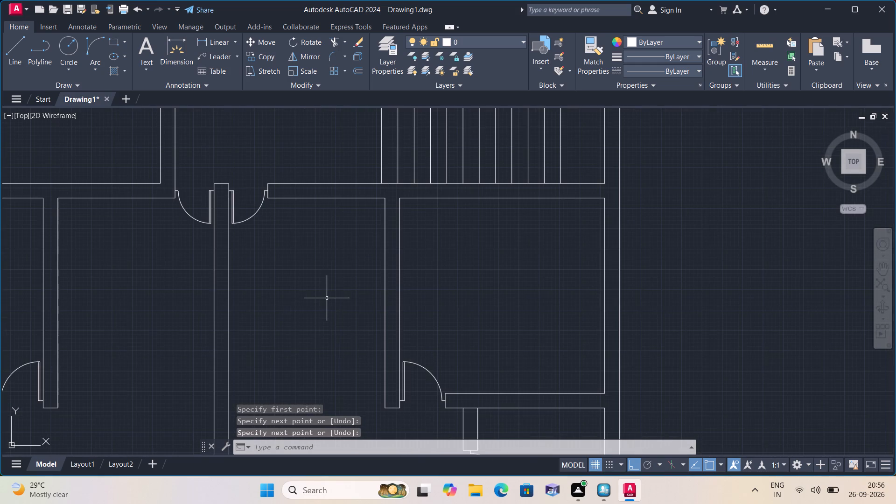
pyautogui.moveTo(314, 308); pyautogui.dragTo(427, 399, button='middle')
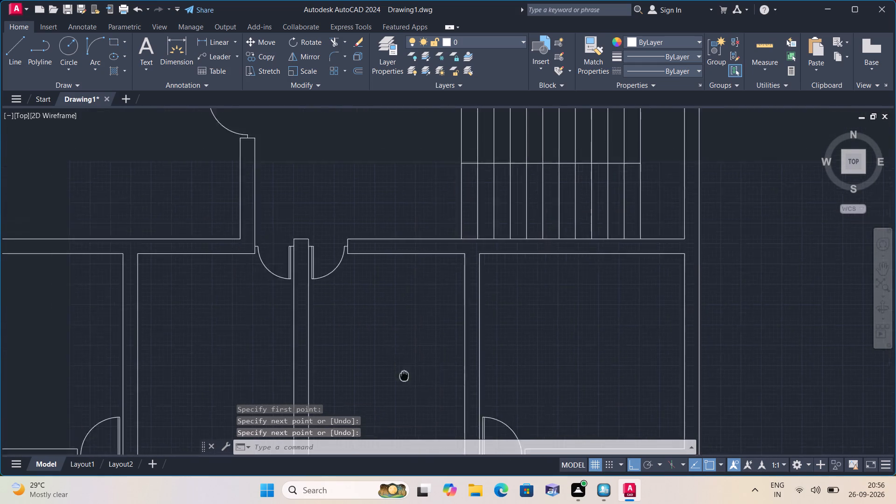
pyautogui.scroll(2, 360, 308)
pyautogui.scroll(-3, 360, 308)
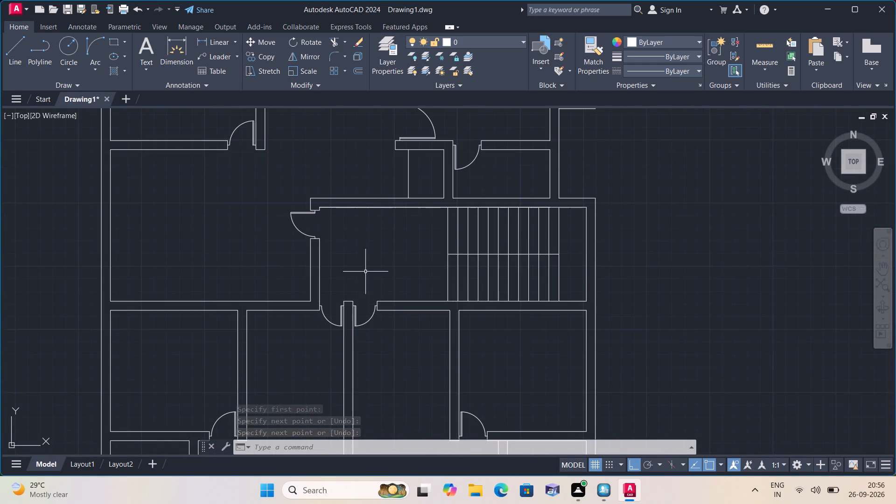
pyautogui.moveTo(367, 256); pyautogui.dragTo(397, 350, button='middle')
pyautogui.scroll(-1, 367, 256)
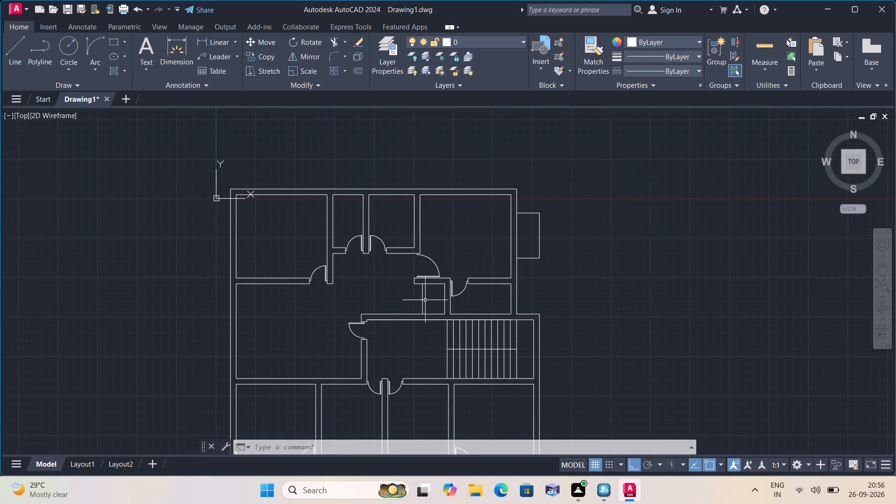
pyautogui.scroll(1, 405, 305)
pyautogui.moveTo(209, 253); pyautogui.dragTo(326, 337, button='middle')
pyautogui.scroll(-1, 210, 258)
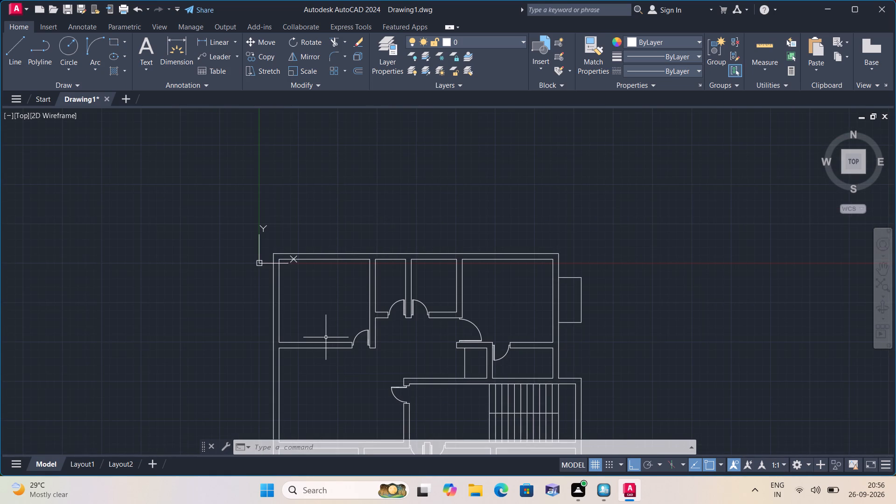
pyautogui.scroll(-2, 326, 337)
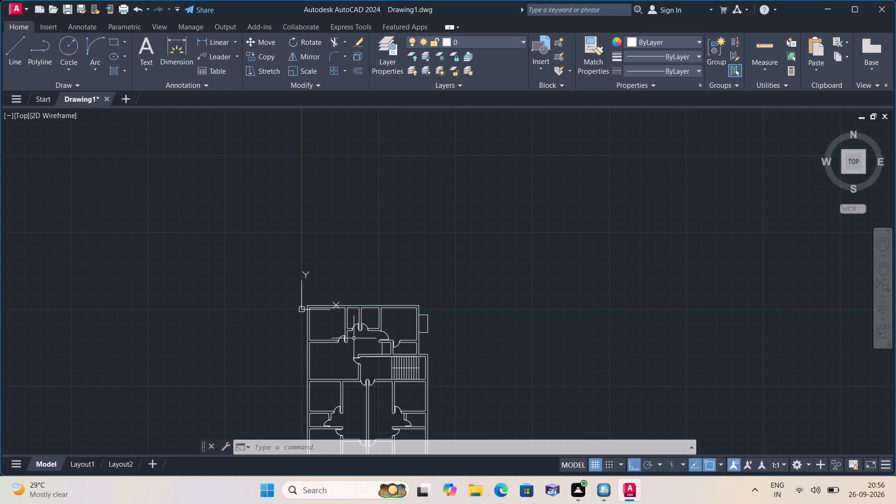
pyautogui.scroll(2, 354, 338)
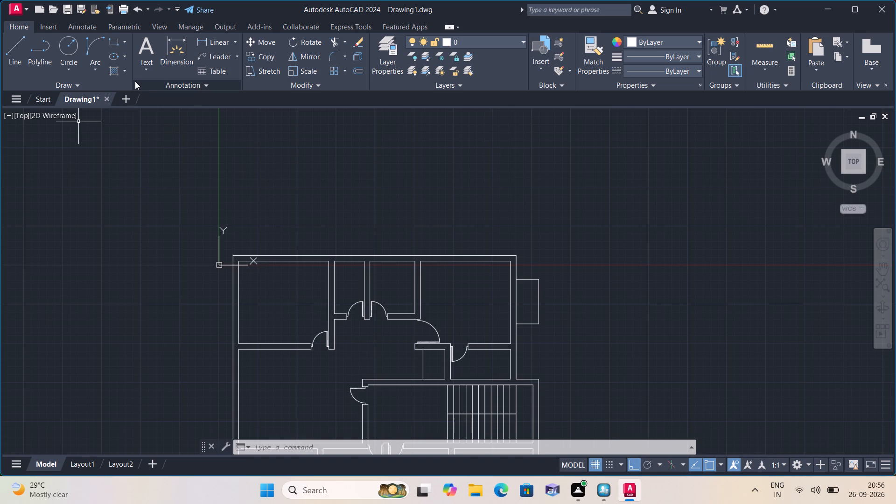
# Add a horizontal linear dimension along the full length of the north outer wall, placed outside the plan.
pyautogui.click(235, 41)
pyautogui.click(224, 62)
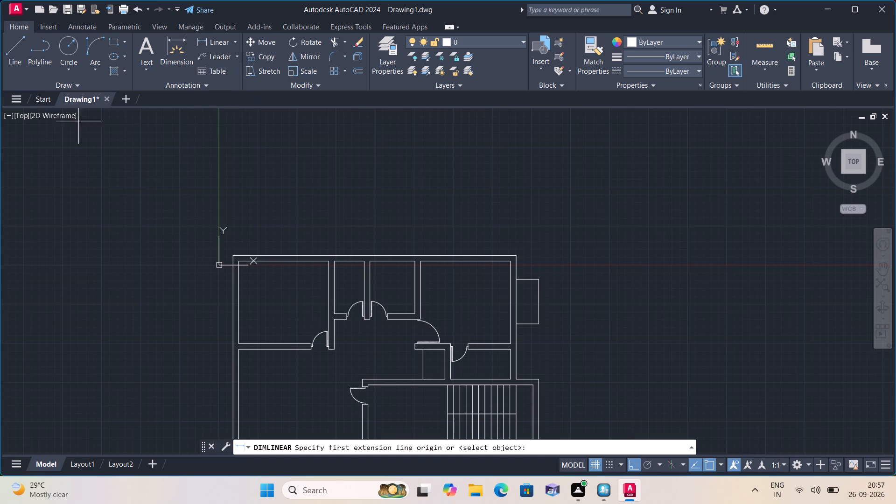
pyautogui.scroll(2, 239, 303)
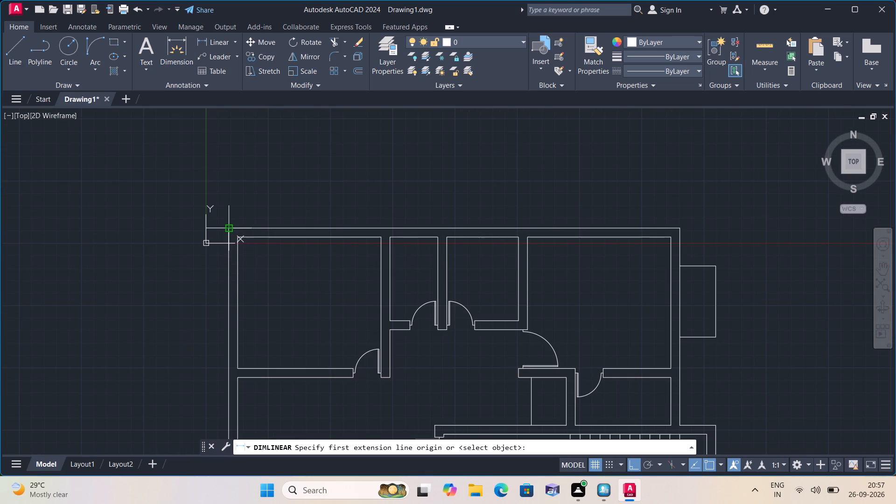
pyautogui.click(225, 227)
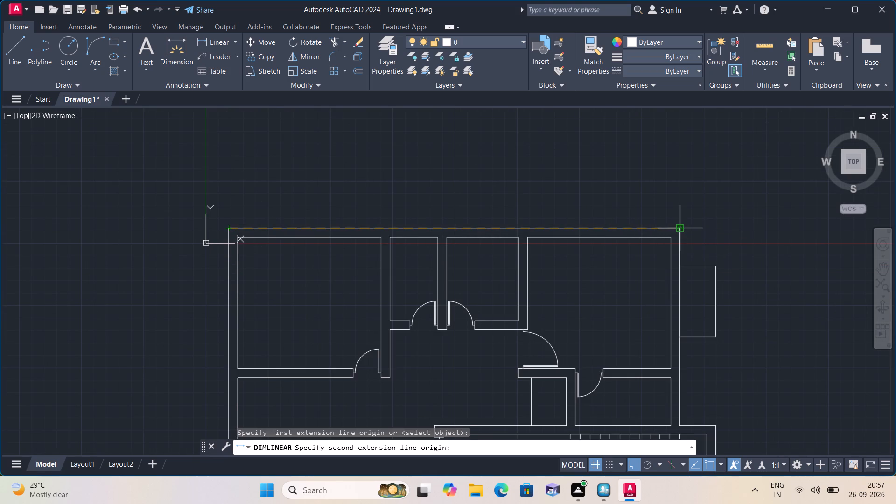
pyautogui.click(679, 226)
pyautogui.click(665, 182)
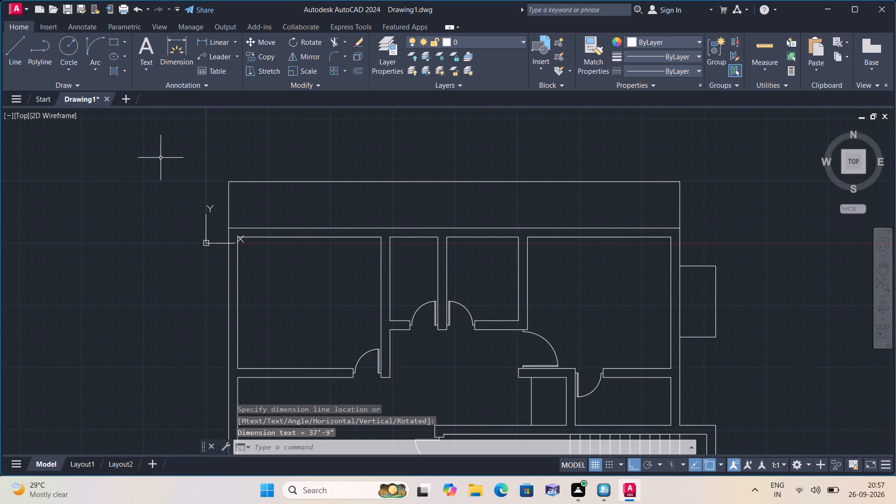
# Add a vertical linear dimension from the plan's northwest corner to its southwest corner, placed west of the outer wall.
pyautogui.click(236, 40)
pyautogui.click(232, 56)
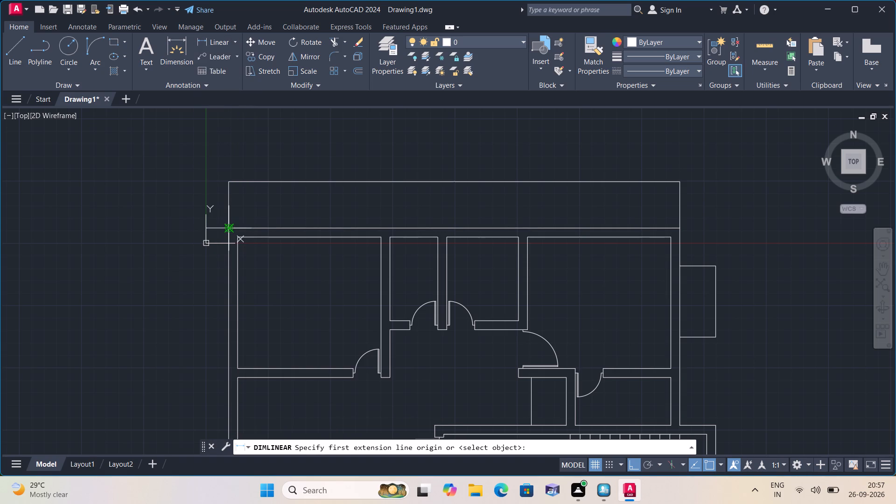
pyautogui.click(230, 226)
pyautogui.scroll(-2, 224, 280)
pyautogui.moveTo(224, 284); pyautogui.dragTo(287, 162, button='middle')
pyautogui.scroll(-1, 233, 273)
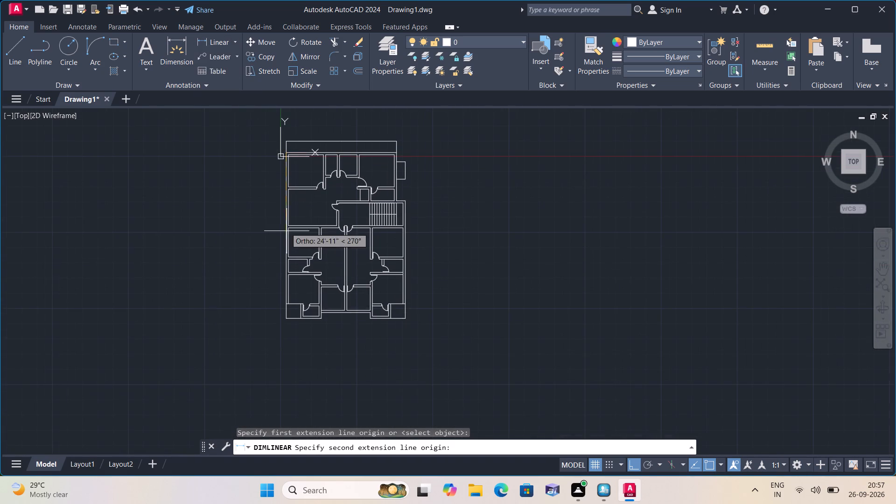
pyautogui.scroll(4, 280, 317)
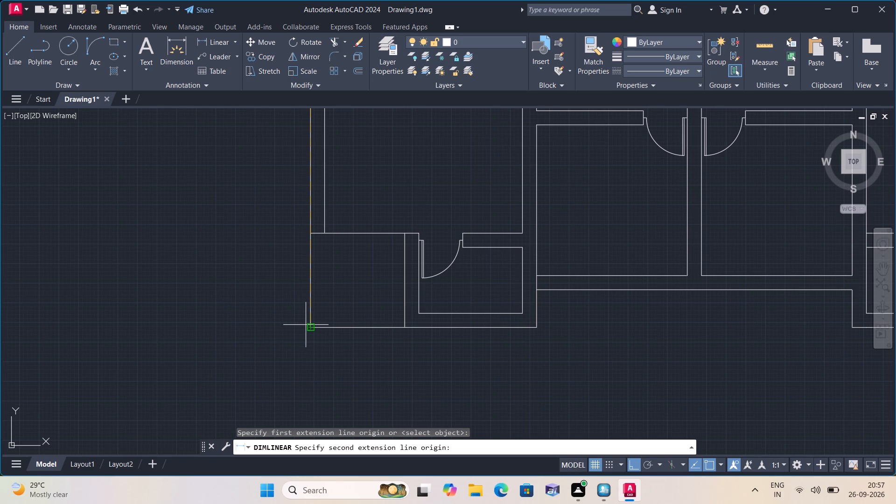
pyautogui.click(310, 326)
pyautogui.click(266, 324)
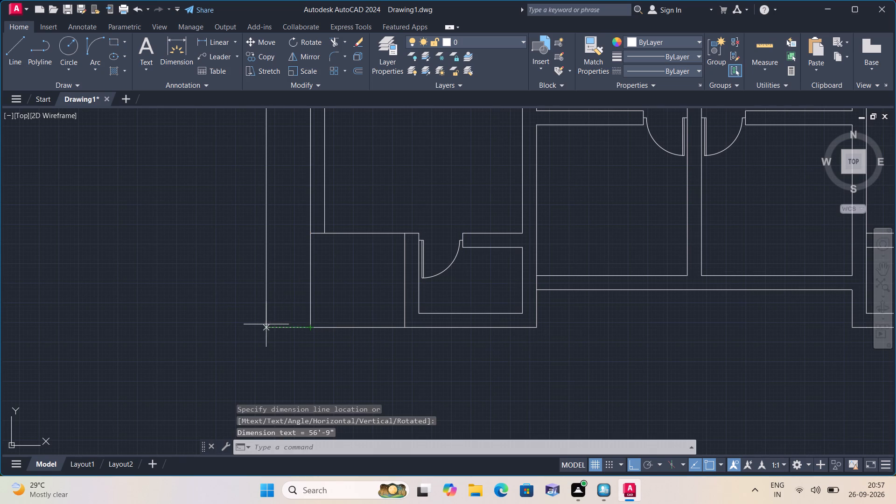
# Select the west vertical dimension and all similar dimensions, and set their text height to 6".
pyautogui.click(288, 301)
pyautogui.click(236, 275)
pyautogui.rightClick(232, 254)
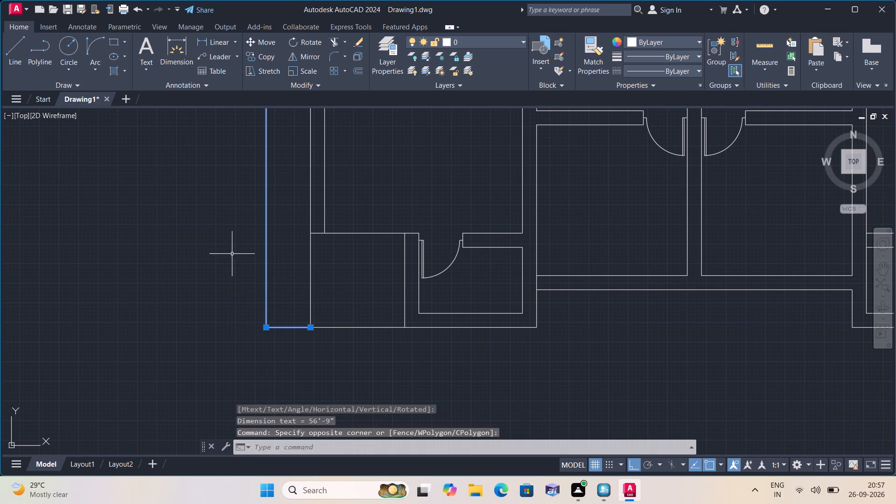
pyautogui.click(259, 364)
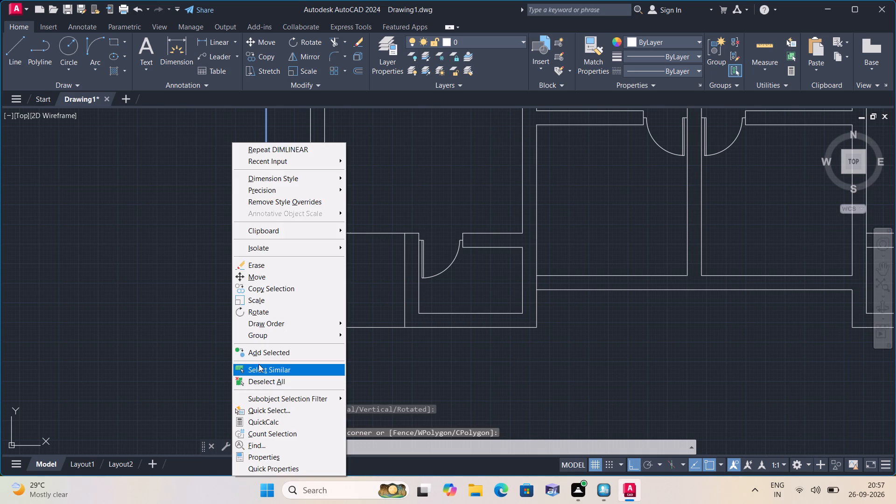
pyautogui.rightClick(218, 313)
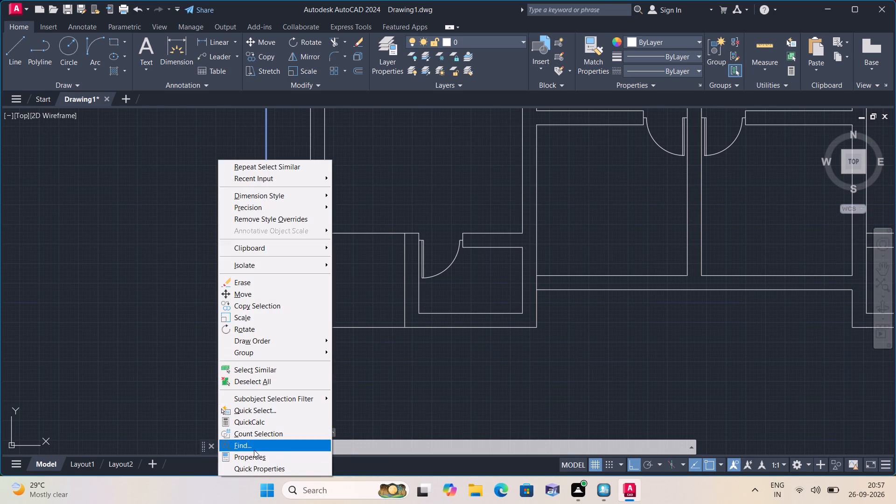
pyautogui.click(253, 454)
pyautogui.scroll(-3, 73, 227)
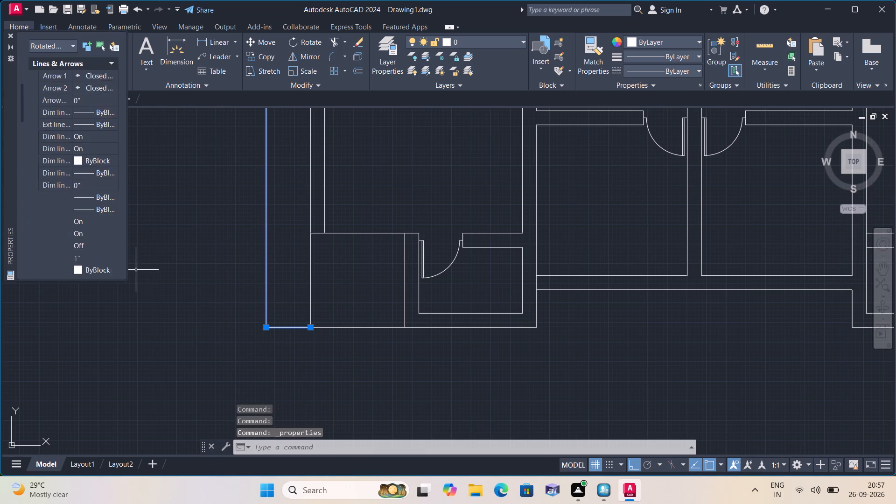
pyautogui.scroll(-3, 73, 227)
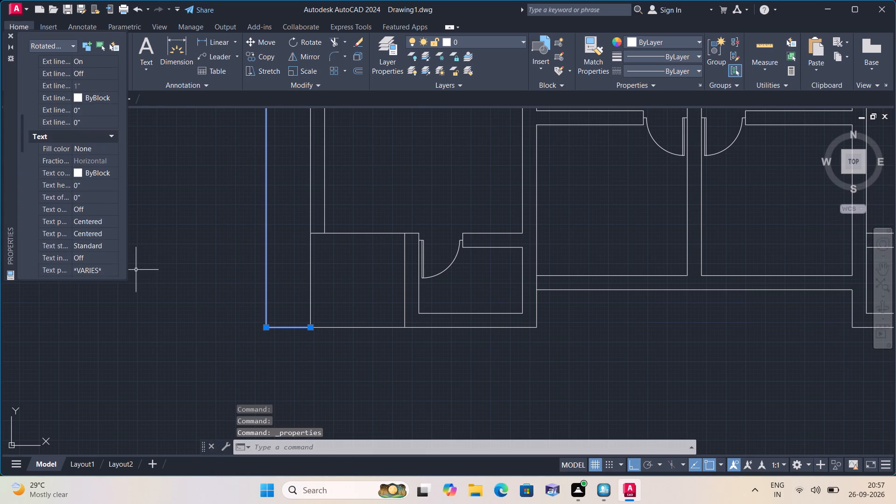
pyautogui.click(89, 188)
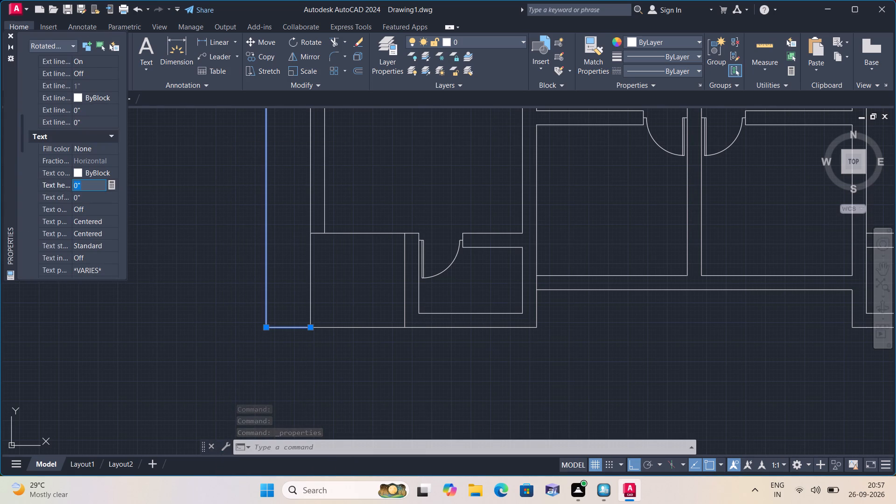
pyautogui.press('BackSpace')
pyautogui.write('6"')
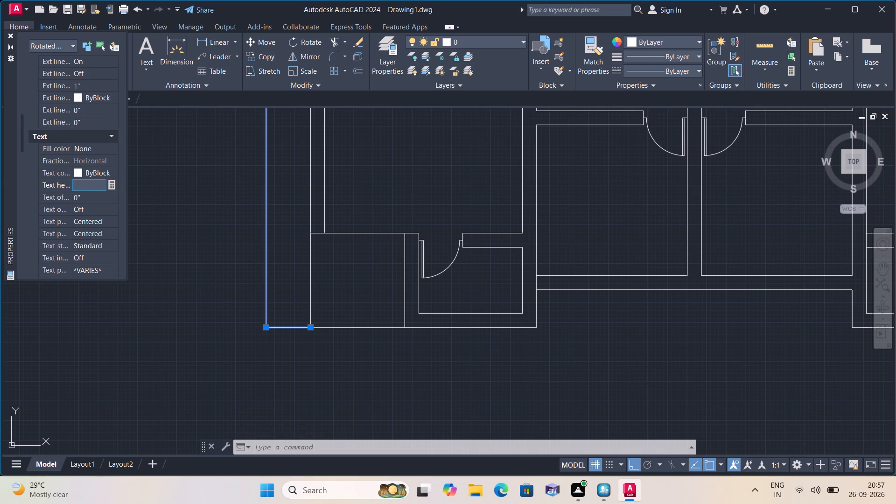
pyautogui.click(165, 174)
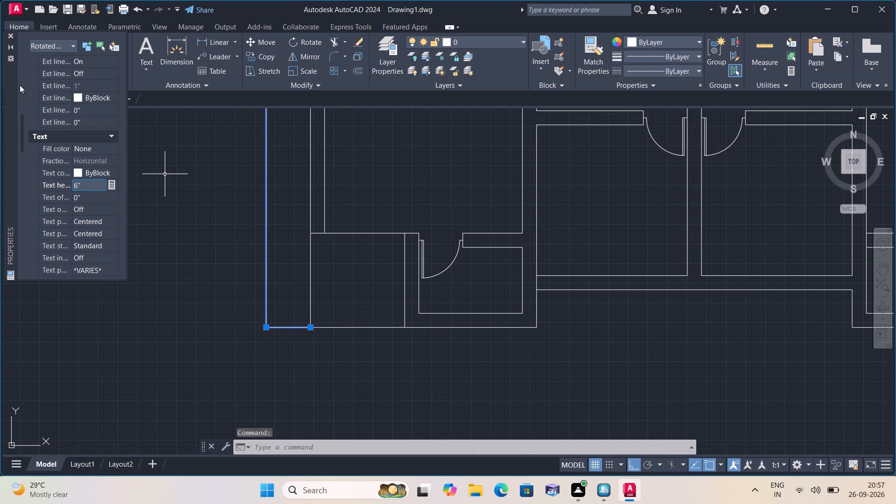
pyautogui.click(13, 35)
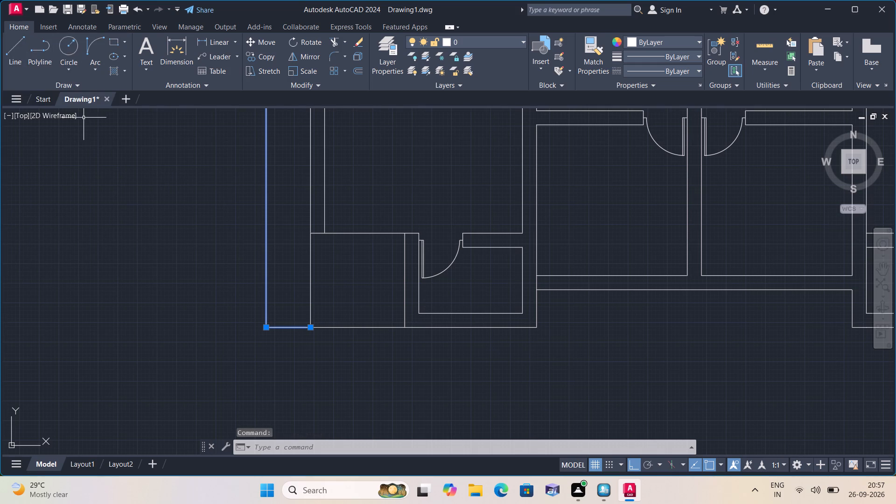
pyautogui.press('Escape')
# Overwrite the text of the vertical dimension west of the plan with 54'.
pyautogui.moveTo(115, 154); pyautogui.dragTo(107, 229, button='middle')
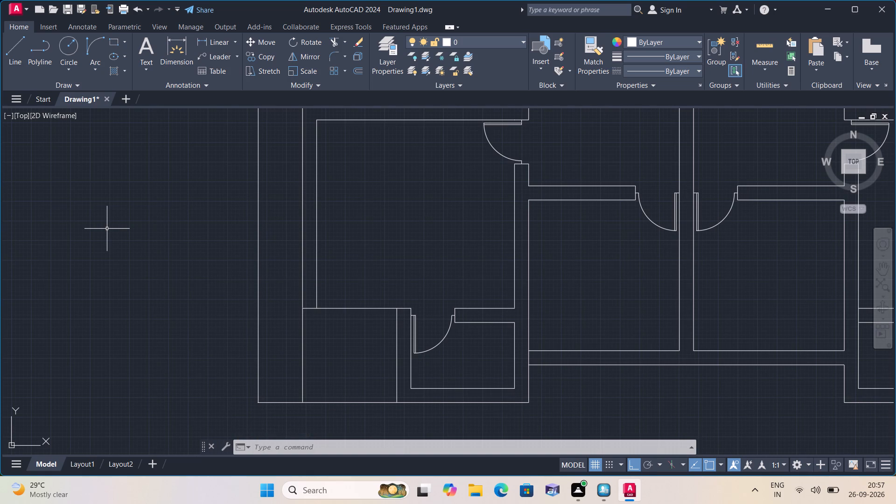
pyautogui.scroll(-1, 108, 188)
pyautogui.moveTo(108, 188); pyautogui.dragTo(126, 284, button='middle')
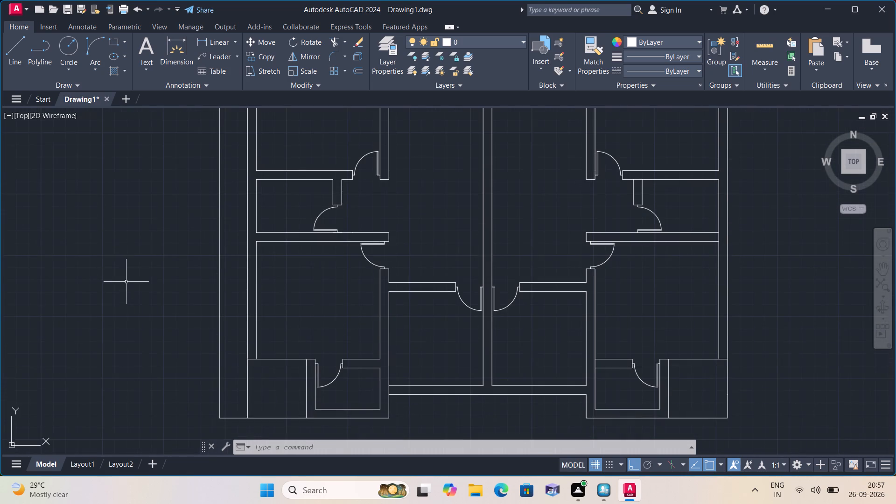
pyautogui.moveTo(173, 176); pyautogui.dragTo(182, 308, button='middle')
pyautogui.scroll(2, 232, 208)
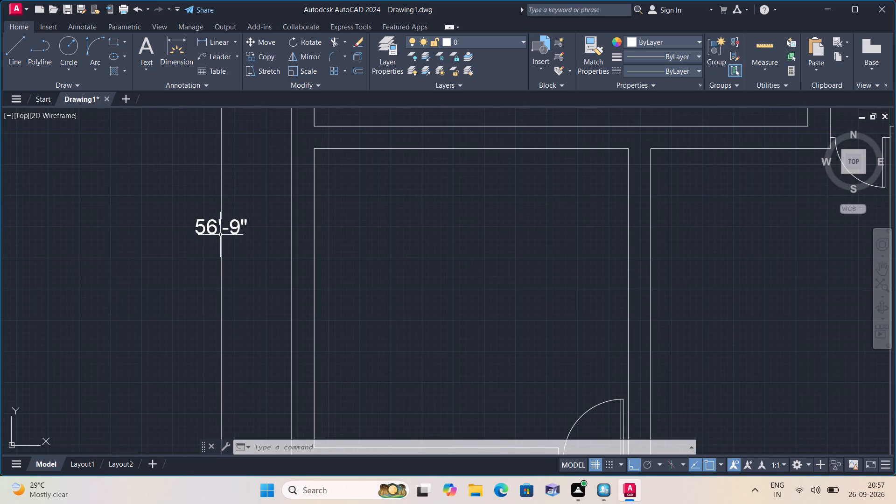
pyautogui.scroll(1, 217, 226)
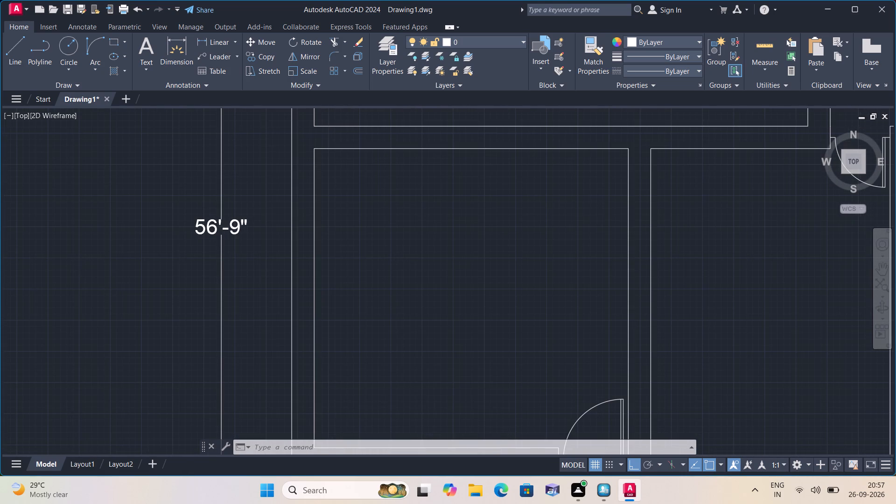
pyautogui.tripleClick(217, 226)
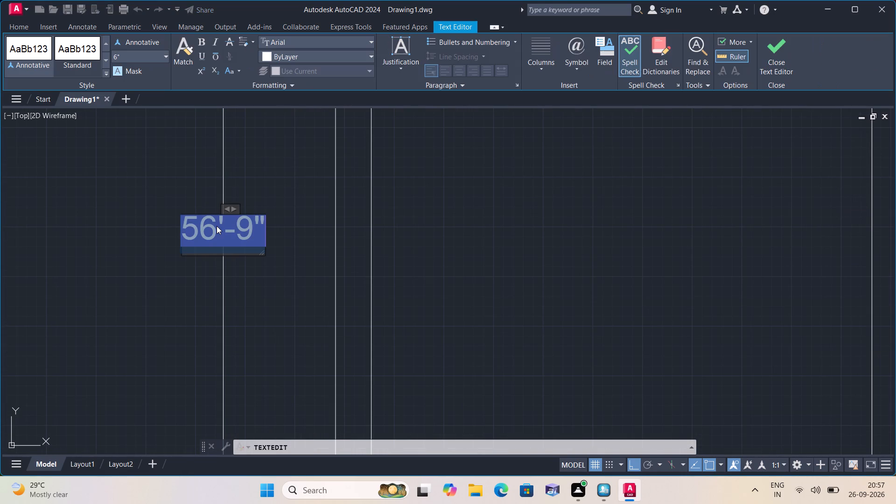
pyautogui.press('BackSpace')
pyautogui.write("54'")
pyautogui.click(290, 267)
# Overwrite the text of the horizontal dimension above the north outer wall with 40', and end text editing.
pyautogui.moveTo(290, 267); pyautogui.dragTo(275, 398, button='middle')
pyautogui.scroll(-1, 290, 267)
pyautogui.scroll(-1, 289, 374)
pyautogui.moveTo(482, 146); pyautogui.dragTo(308, 468, button='middle')
pyautogui.scroll(-1, 482, 146)
pyautogui.scroll(2, 388, 266)
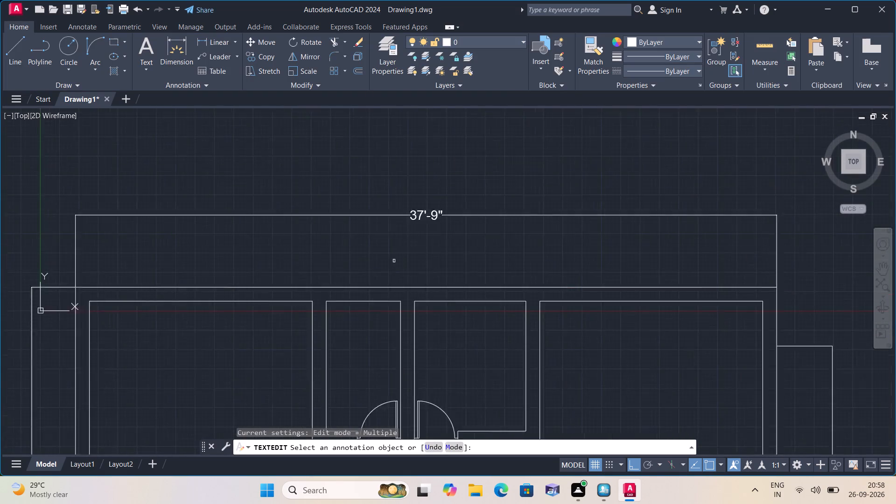
pyautogui.scroll(1, 394, 260)
pyautogui.moveTo(451, 214); pyautogui.dragTo(450, 322, button='middle')
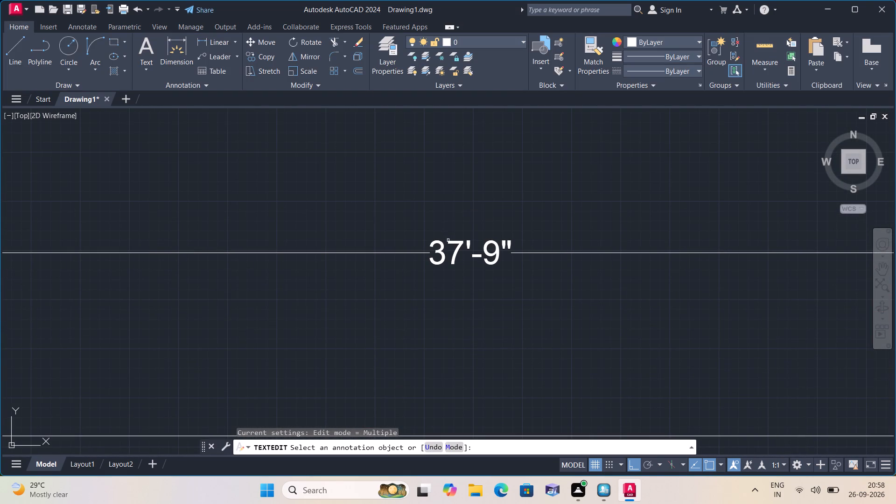
pyautogui.tripleClick(441, 246)
pyautogui.press('BackSpace')
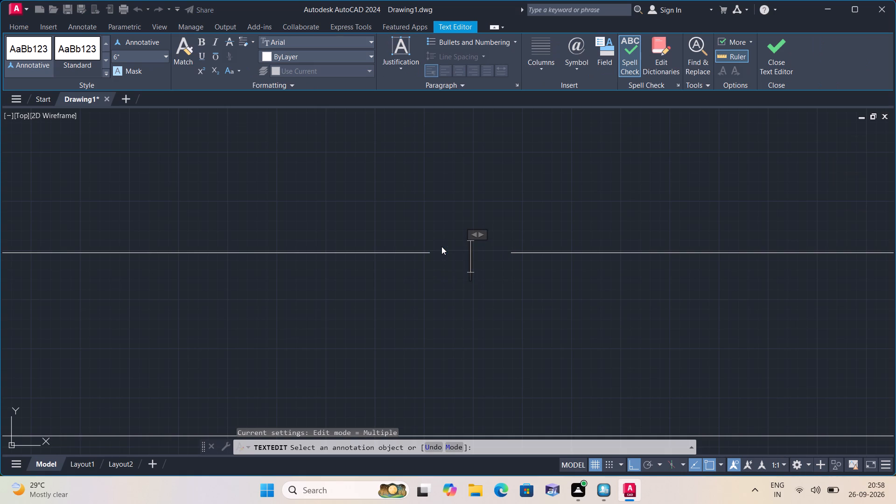
pyautogui.write("40'")
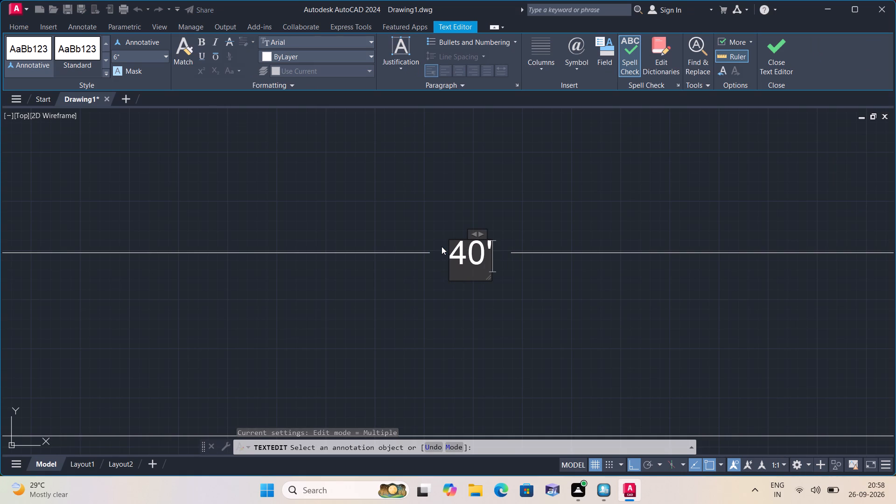
pyautogui.click(468, 323)
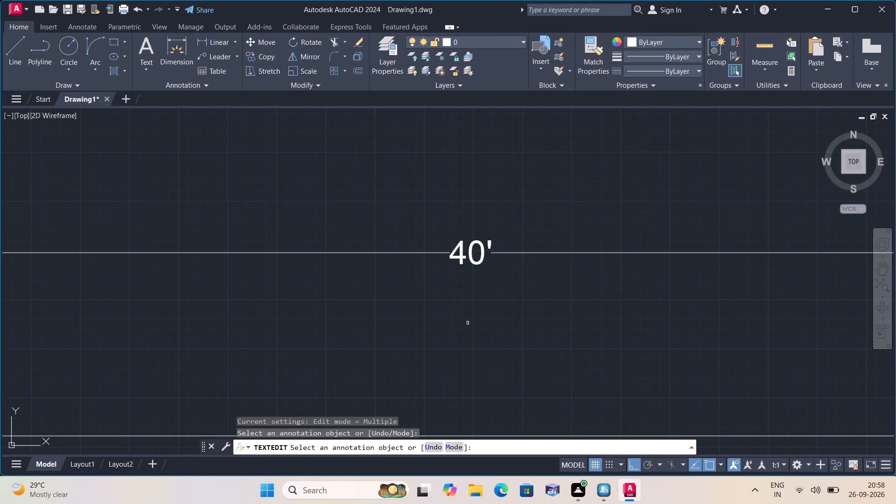
pyautogui.press('Escape')
# Start a multiline text in the middle of the northwest room with the first line BEDROOM 01.
pyautogui.scroll(-2, 468, 323)
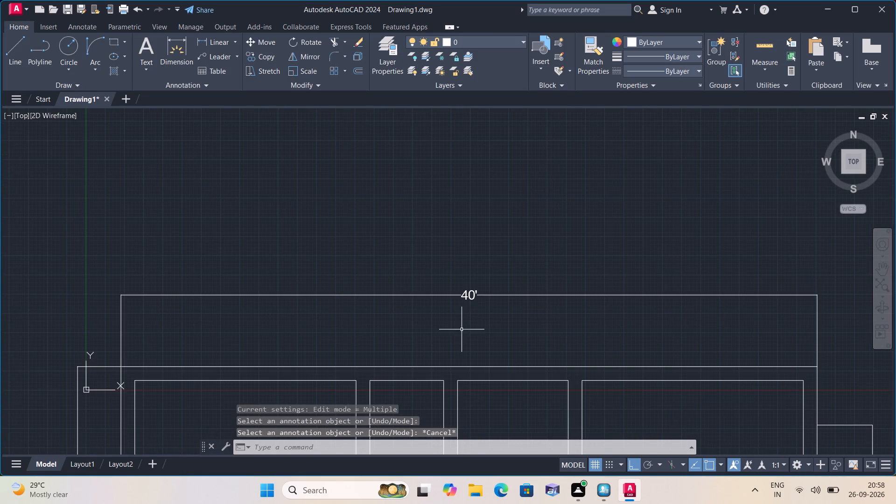
pyautogui.moveTo(461, 329); pyautogui.dragTo(579, 299, button='middle')
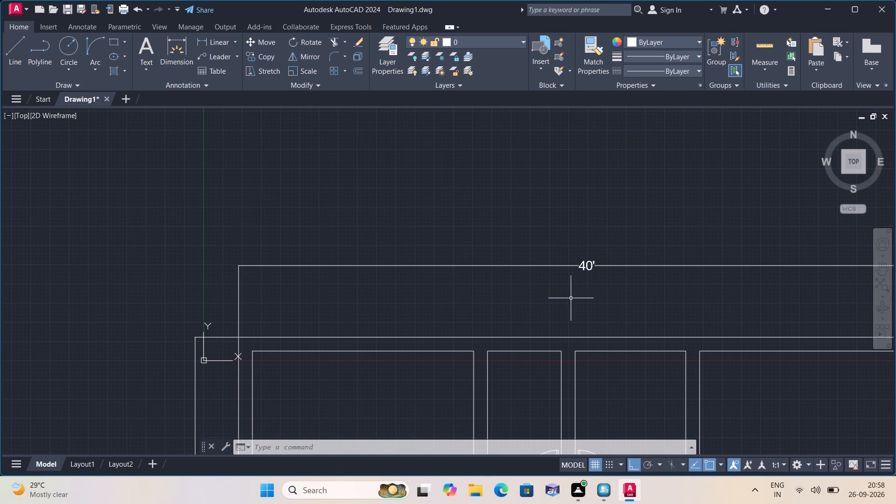
pyautogui.moveTo(455, 316); pyautogui.dragTo(471, 243, button='middle')
pyautogui.press(',')
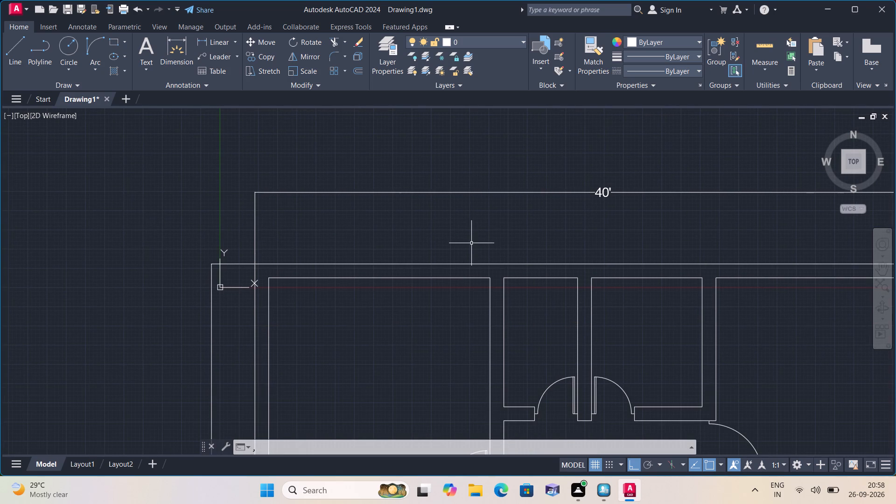
pyautogui.press('BackSpace')
pyautogui.write('mt')
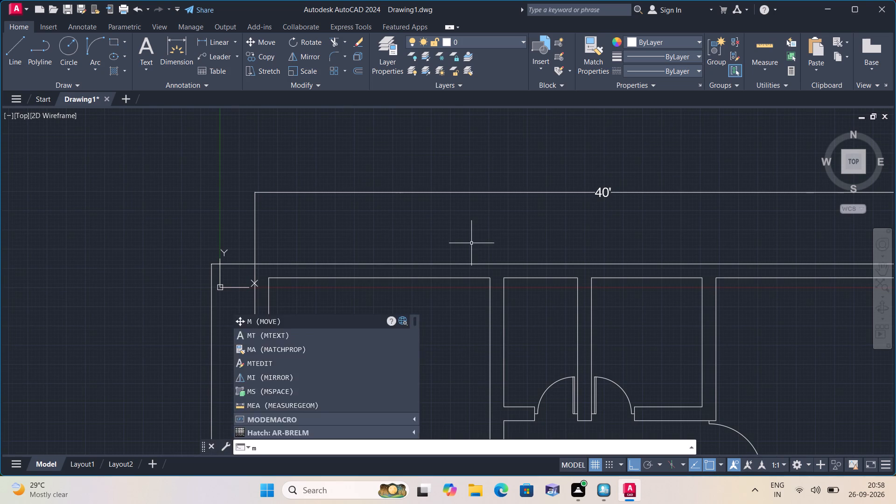
pyautogui.press('space')
pyautogui.moveTo(387, 336); pyautogui.dragTo(430, 231, button='middle')
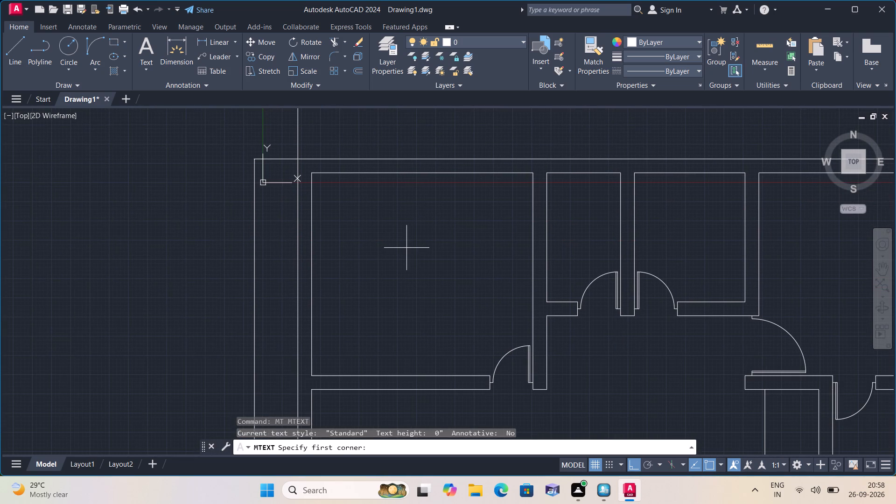
pyautogui.press('space')
pyautogui.tripleClick(392, 249)
pyautogui.click(392, 249)
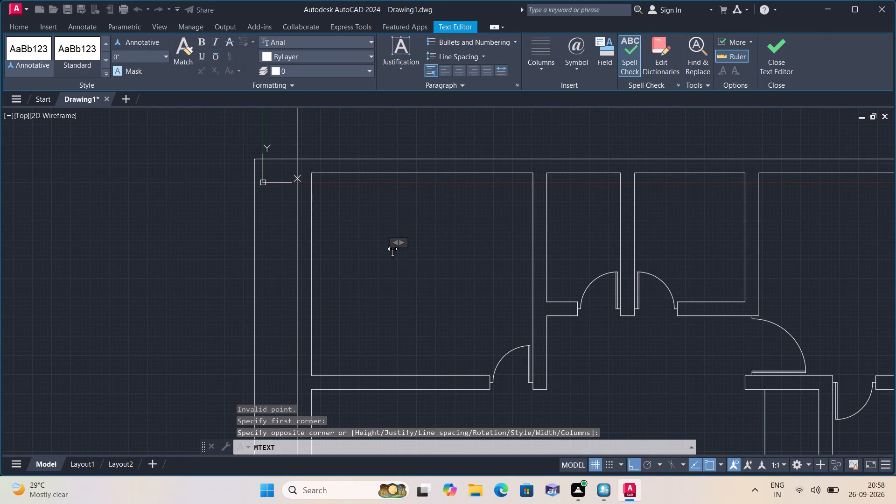
pyautogui.write('BEDR')
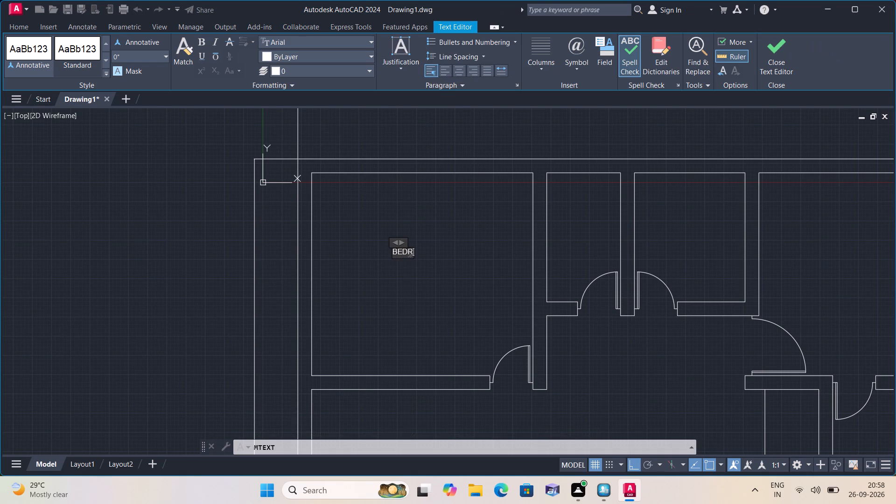
pyautogui.write('OOM-0')
pyautogui.press('1')
pyautogui.press('BackSpace')
pyautogui.press('BackSpace')
pyautogui.press('BackSpace')
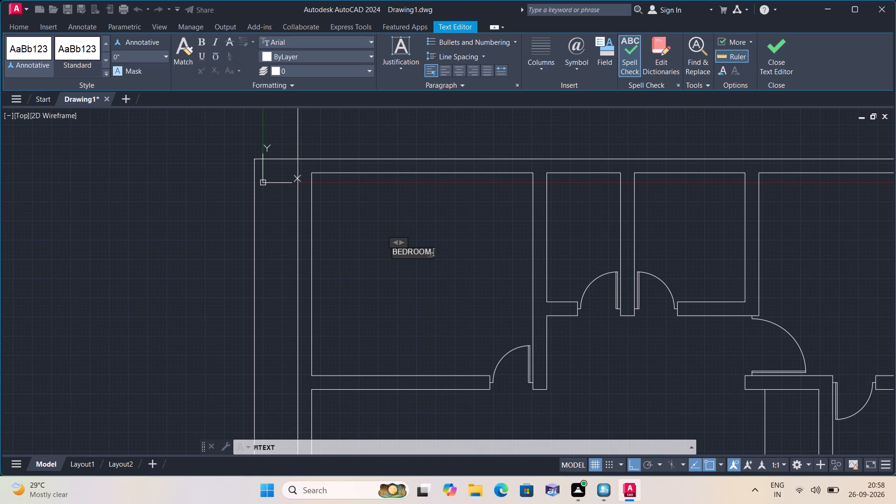
pyautogui.press('space')
pyautogui.write('01')
# Add the second line 12'-0"X11'-0" beneath BEDROOM 01 in the northwest room's label.
pyautogui.press('Return')
pyautogui.write("12'")
pyautogui.write('-0"')
pyautogui.press('x')
pyautogui.write('11')
pyautogui.write('\'-0"')
pyautogui.moveTo(392, 249); pyautogui.dragTo(286, 464, button='right')
pyautogui.moveTo(233, 503); pyautogui.dragTo(145, 503, button='right')
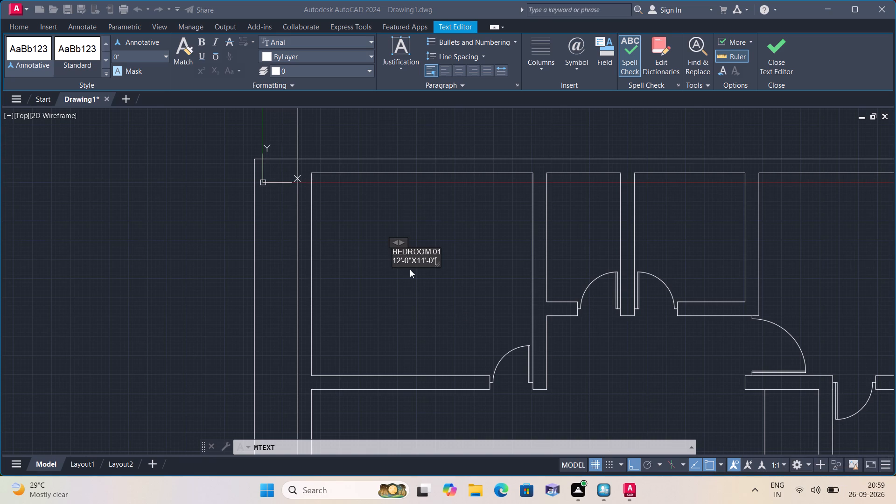
# Remove both hyphens from the northwest bedroom's size line so it reads 12'0"X11'0", and finish the text.
pyautogui.scroll(3, 409, 267)
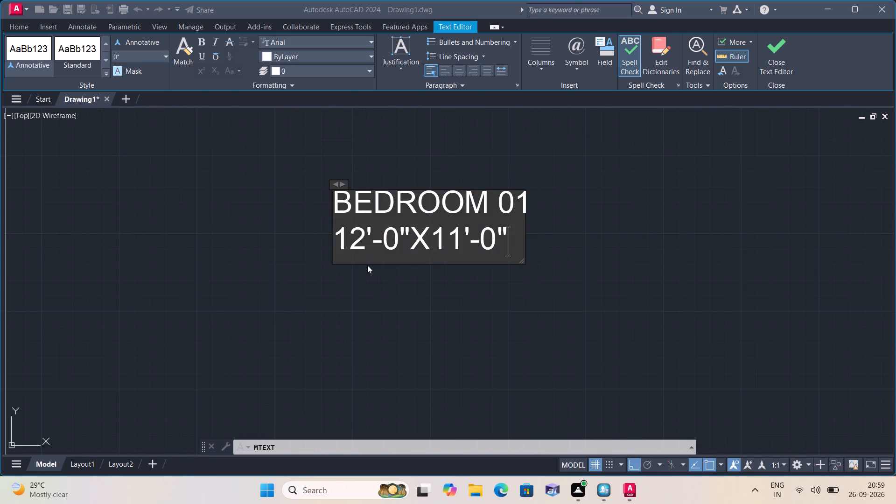
pyautogui.click(384, 242)
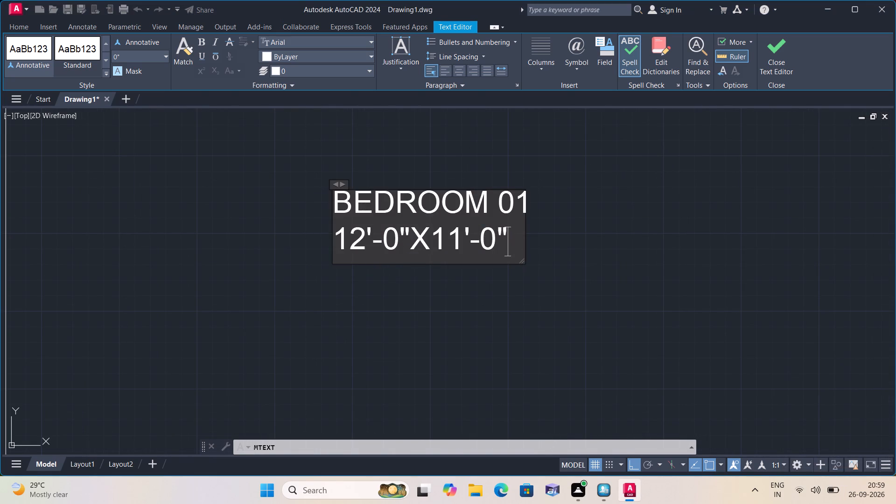
pyautogui.click(384, 244)
pyautogui.press('BackSpace')
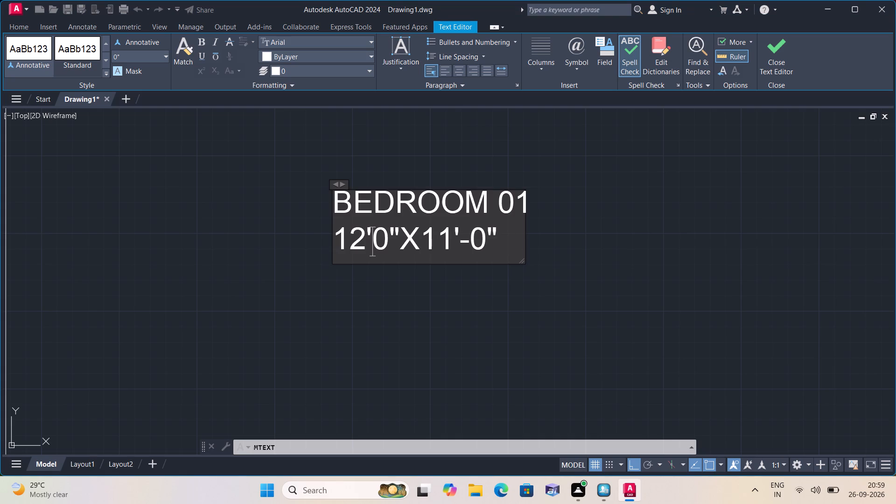
pyautogui.click(471, 244)
pyautogui.press('BackSpace')
pyautogui.scroll(2, 471, 244)
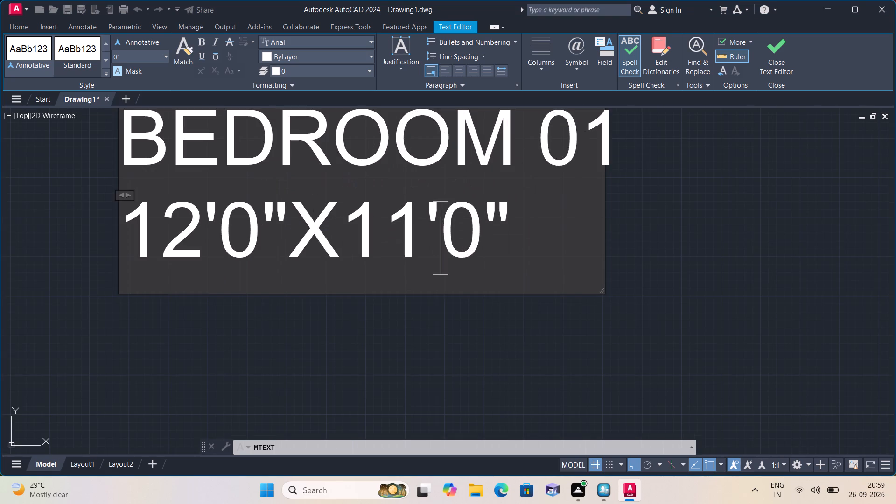
pyautogui.scroll(-2, 463, 246)
pyautogui.click(441, 313)
# Label the narrow room just east of the northwest bedroom with multiline text C.TOILET and 4'0"X7'0" on the second line.
pyautogui.scroll(-1, 459, 288)
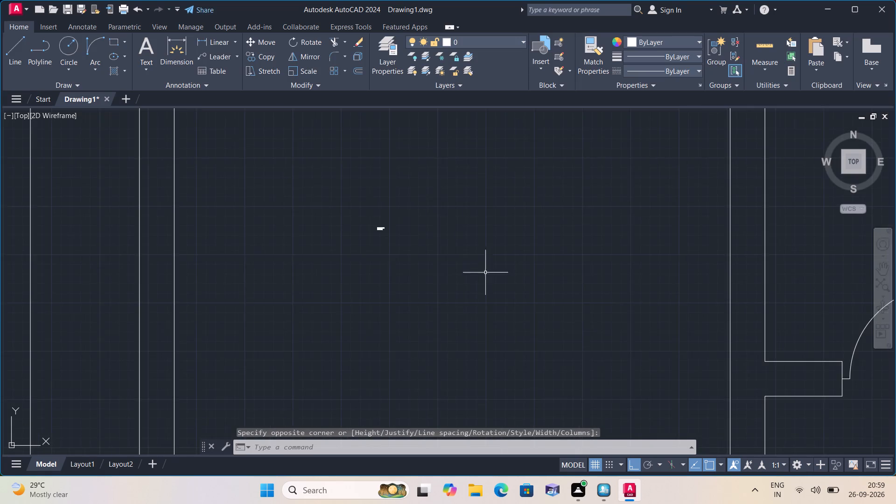
pyautogui.scroll(-3, 487, 271)
pyautogui.moveTo(486, 271); pyautogui.dragTo(397, 253, button='middle')
pyautogui.scroll(-1, 479, 271)
pyautogui.scroll(2, 492, 234)
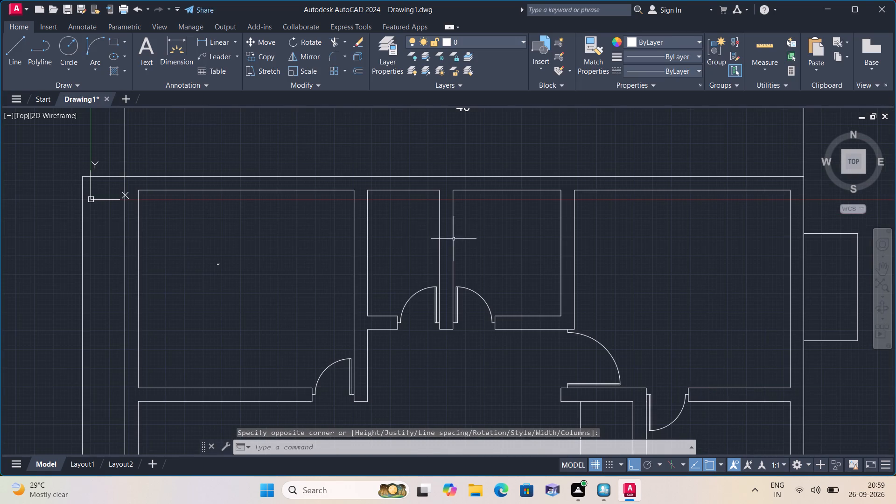
pyautogui.press('space')
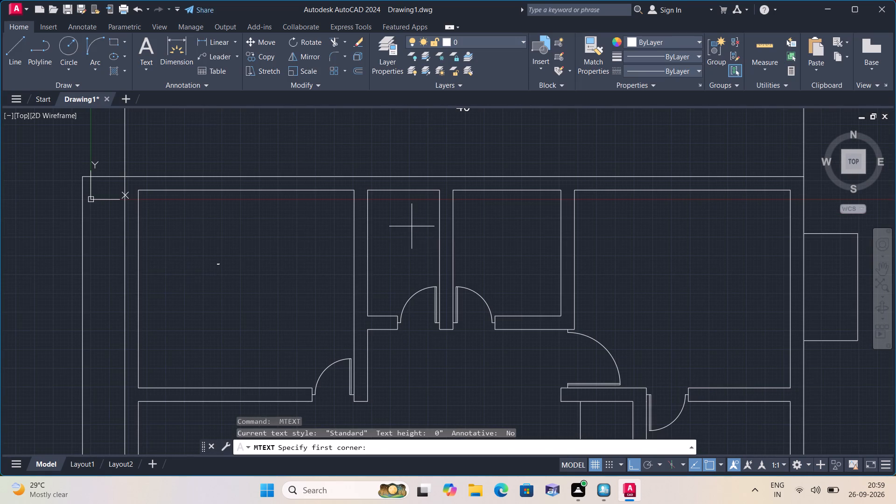
pyautogui.tripleClick(388, 236)
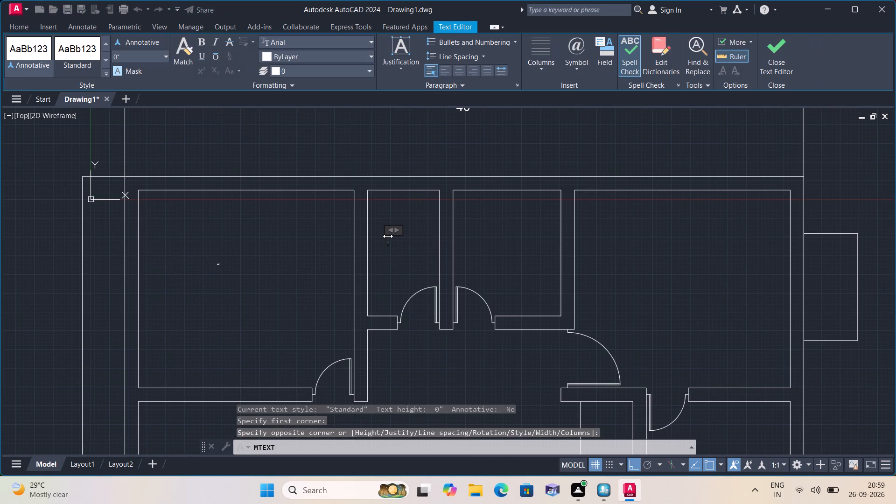
pyautogui.press('c')
pyautogui.press('.')
pyautogui.write('TOILET')
pyautogui.press('Return')
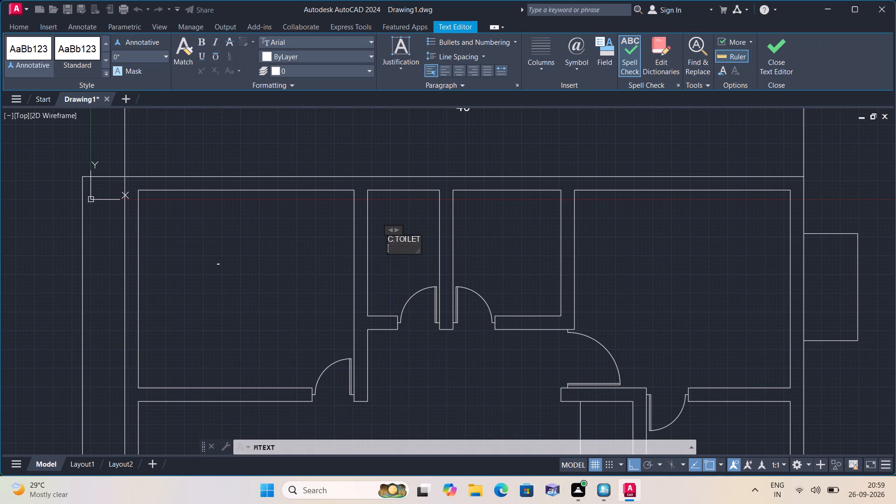
pyautogui.write("4'0")
pyautogui.write('"X')
pyautogui.write('7\'0"')
pyautogui.click(391, 269)
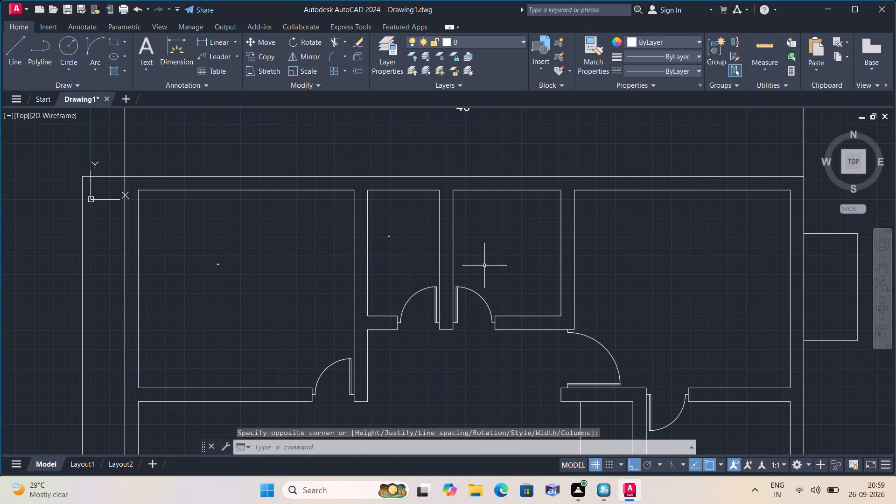
# Label the room between the toilet and the northeast room with multiline text KITCHEN and 6'0"X7'0" on the second line.
pyautogui.press('space')
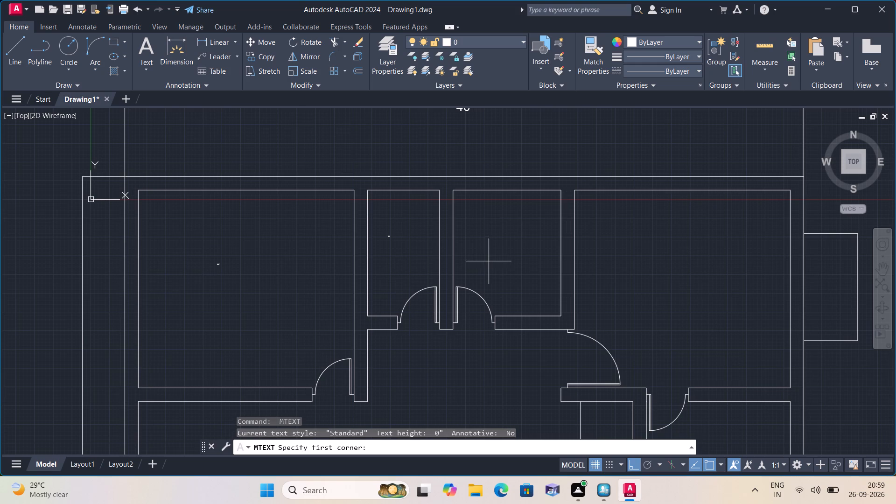
pyautogui.tripleClick(499, 238)
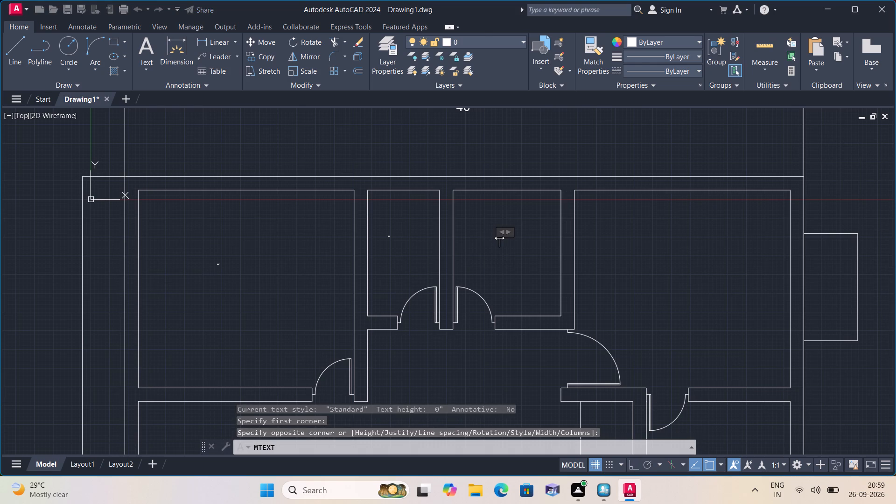
pyautogui.write('KITCHEN')
pyautogui.press('Return')
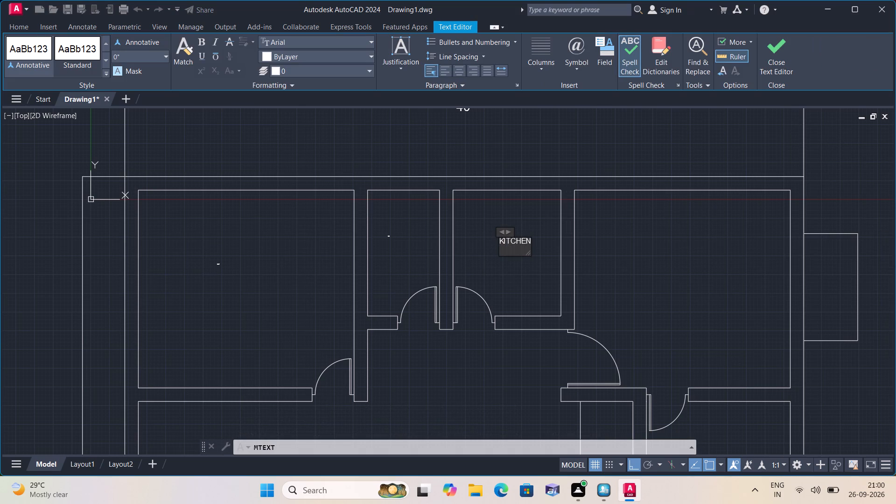
pyautogui.write('6\'0"')
pyautogui.press('x')
pyautogui.write("7'")
pyautogui.press('Right')
pyautogui.press('BackSpace')
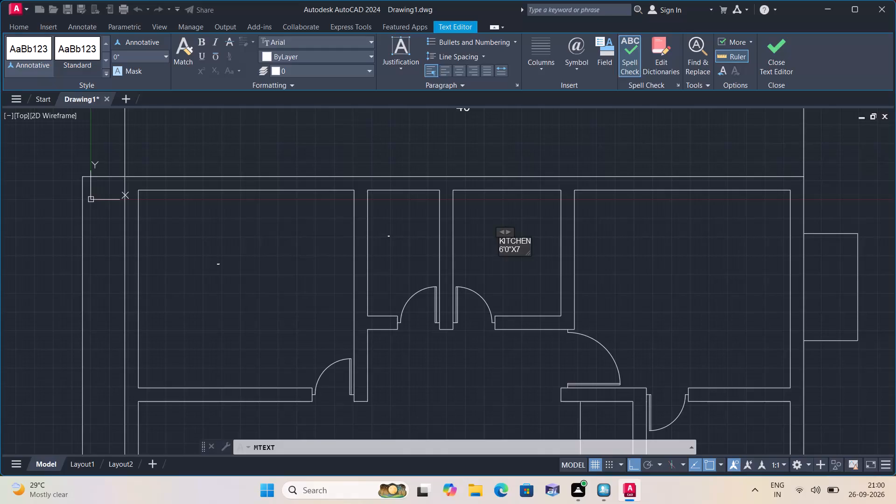
pyautogui.write('\'0"')
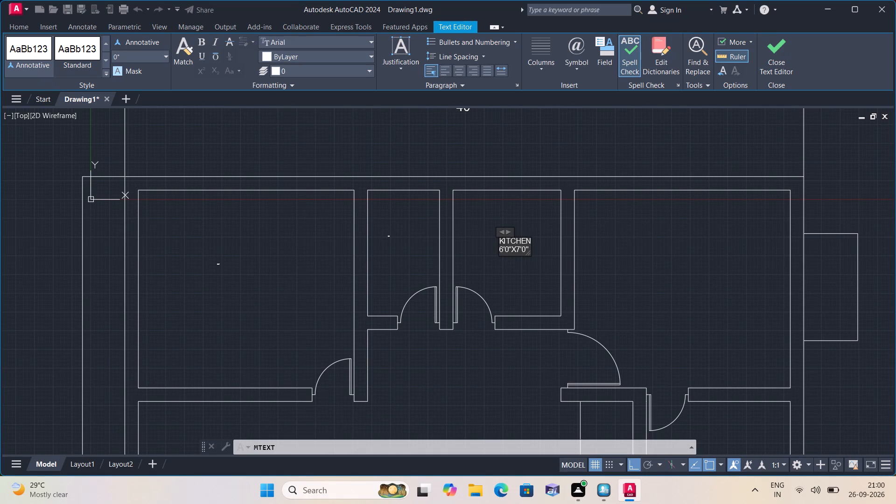
pyautogui.click(534, 266)
# Label the large northeast room with multiline text BEDROOM 02 and 12'0"X11'0" on the second line.
pyautogui.scroll(-1, 597, 264)
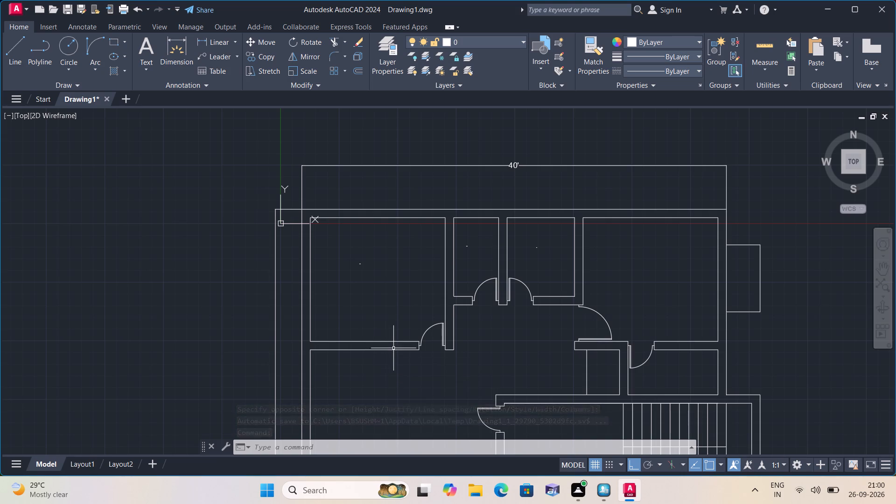
pyautogui.scroll(1, 484, 323)
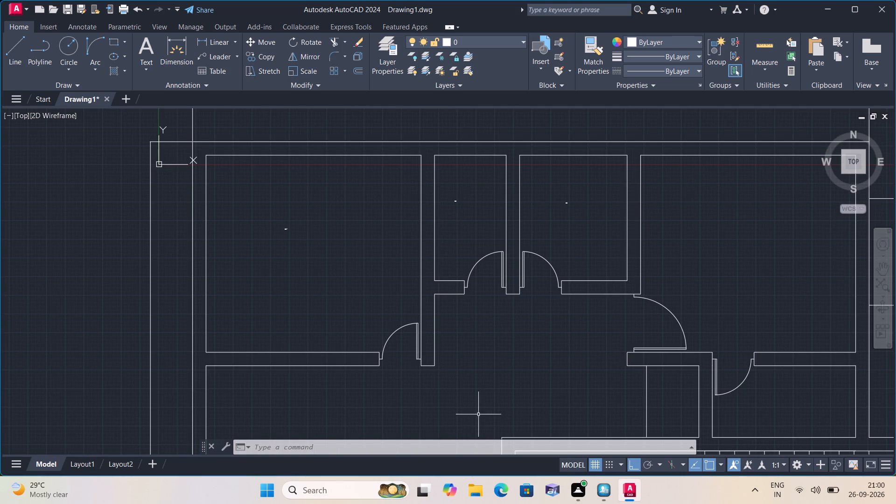
pyautogui.press('space')
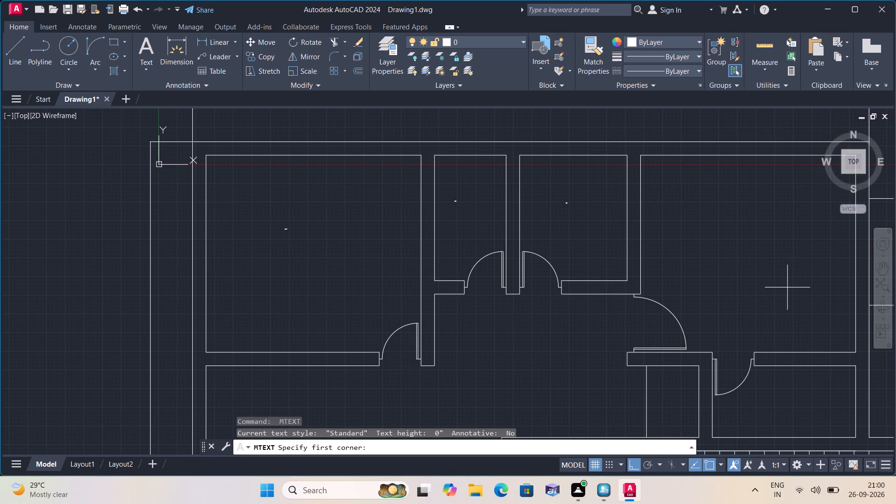
pyautogui.tripleClick(737, 285)
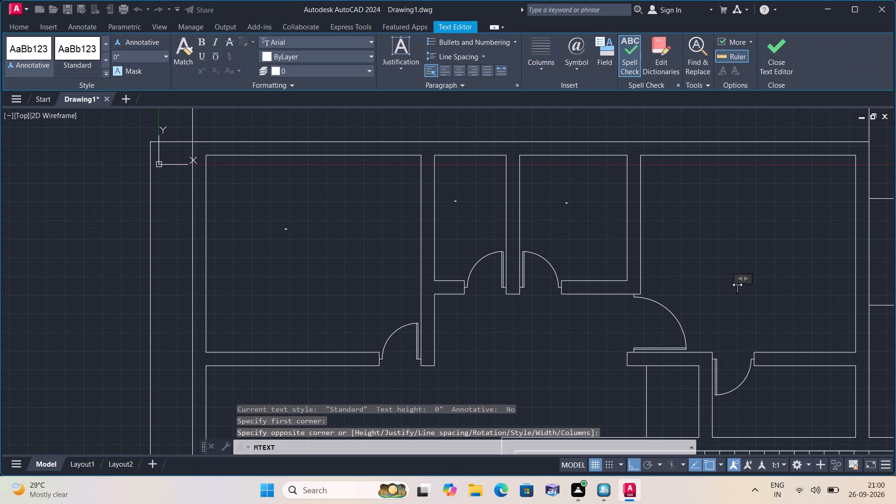
pyautogui.write('BEDR')
pyautogui.write('OO')
pyautogui.press('m')
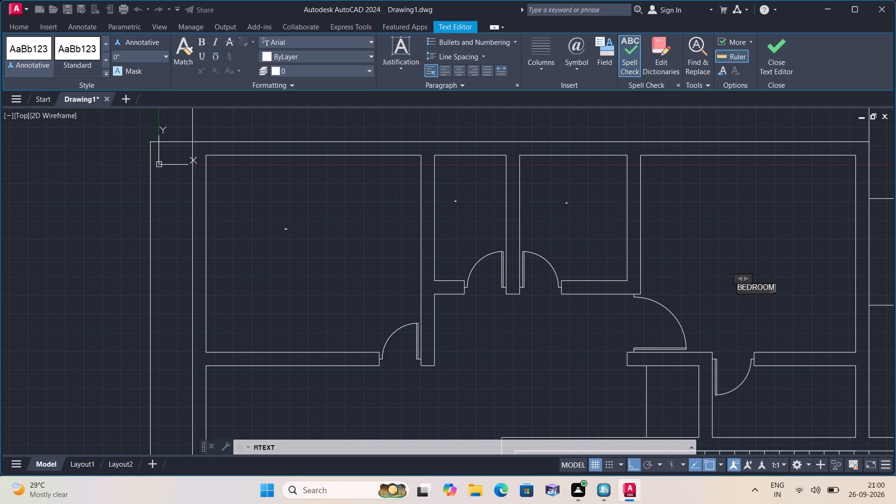
pyautogui.press('space')
pyautogui.write('02')
pyautogui.press('Return')
pyautogui.write('12\'0"X')
pyautogui.write('11\'0"')
pyautogui.click(667, 221)
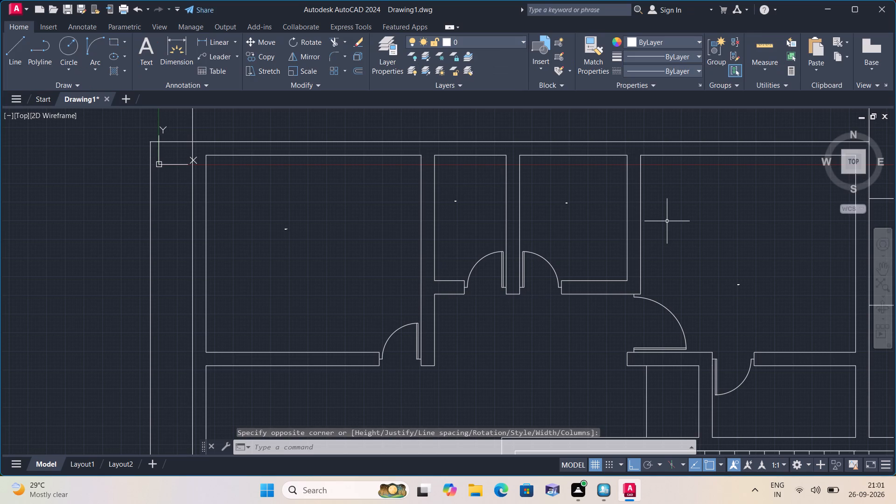
# Label the rectangle projecting outside the east wall with multiline text VER and 3'0"X8'0" on the second line.
pyautogui.press('space')
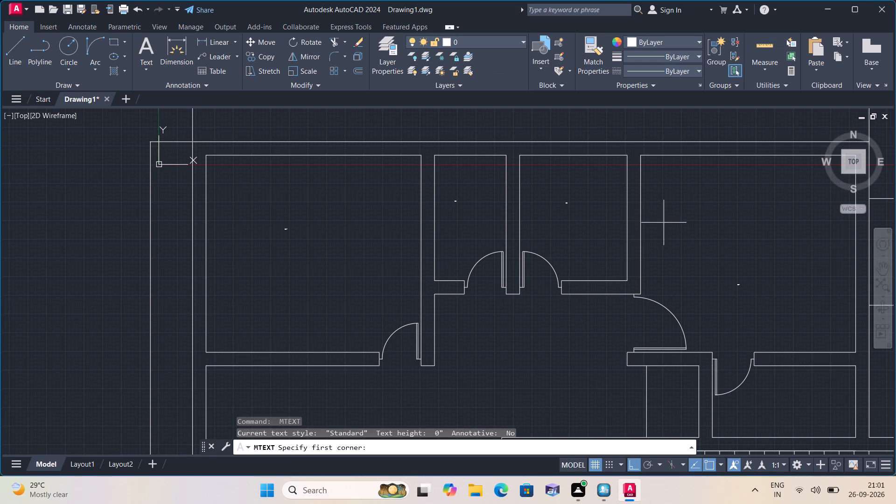
pyautogui.scroll(-1, 448, 337)
pyautogui.moveTo(513, 309); pyautogui.dragTo(401, 268, button='middle')
pyautogui.scroll(-1, 458, 275)
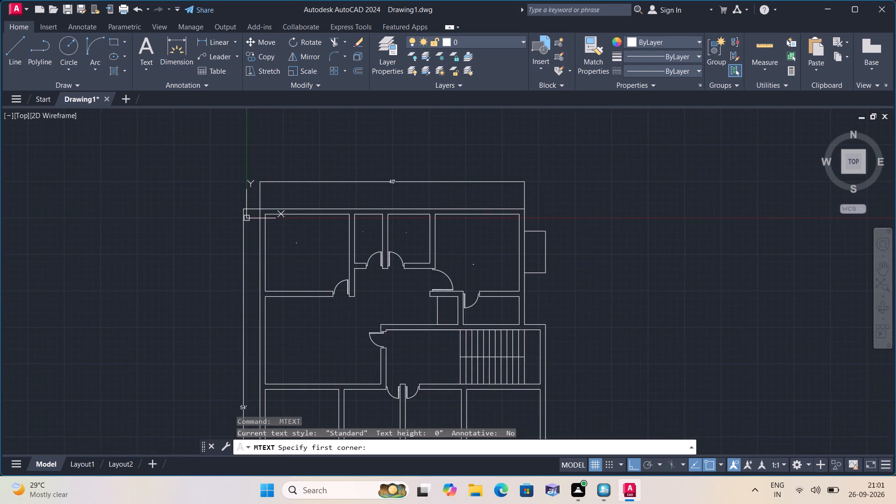
pyautogui.scroll(3, 473, 235)
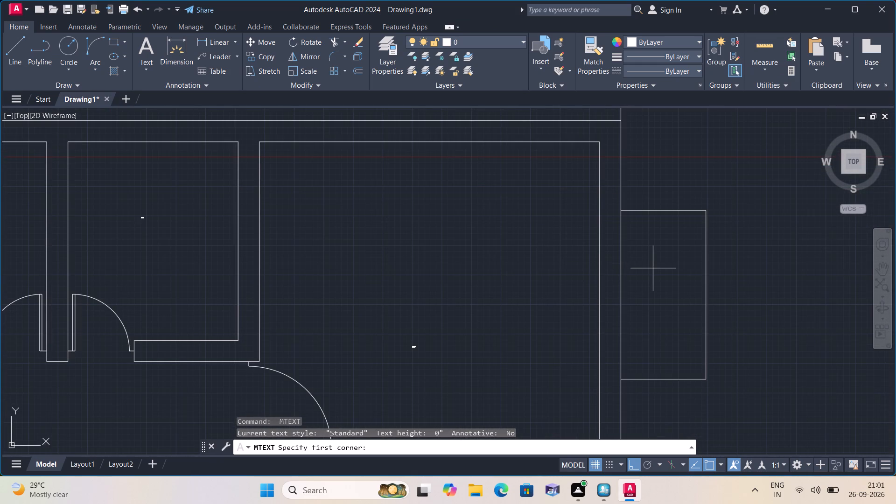
pyautogui.press('space')
pyautogui.tripleClick(653, 268)
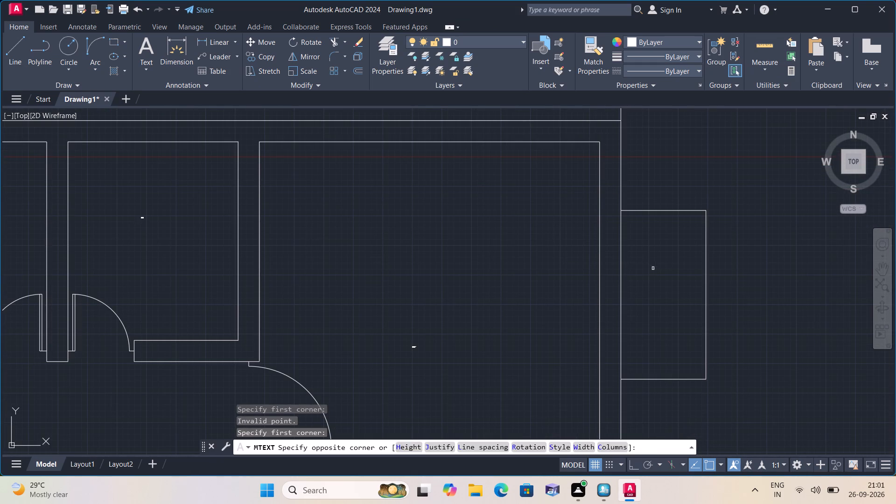
pyautogui.click(653, 268)
pyautogui.write('VER')
pyautogui.press('Return')
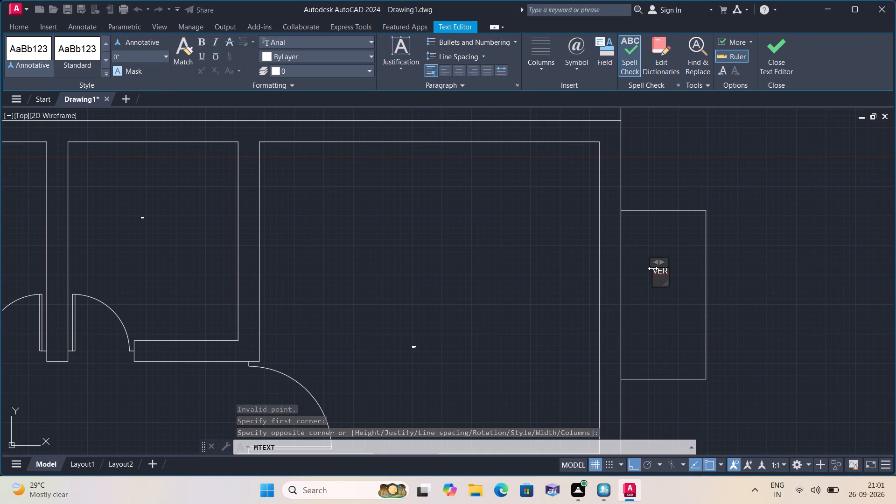
pyautogui.write('3\'0"X')
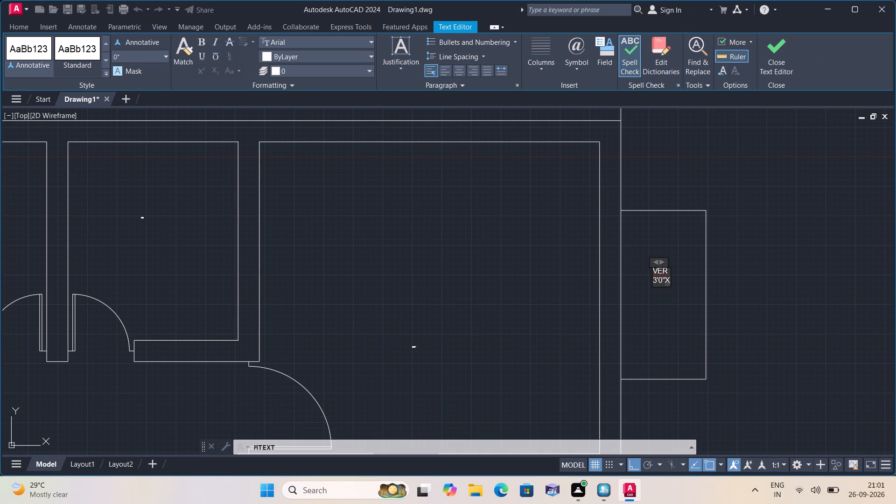
pyautogui.write("8'0'")
pyautogui.press('BackSpace')
pyautogui.press('BackSpace')
pyautogui.press('BackSpace')
pyautogui.scroll(2, 653, 268)
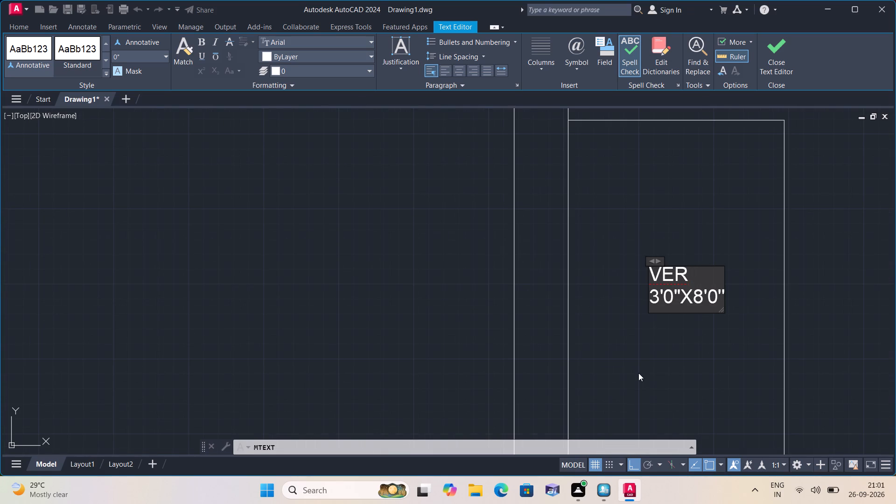
pyautogui.click(640, 368)
# Label the room directly south of BEDROOM 02 with multiline text A.TOILET and 8'0"X4'0' on the second line.
pyautogui.scroll(-1, 640, 368)
pyautogui.moveTo(630, 366); pyautogui.dragTo(623, 270, button='middle')
pyautogui.scroll(-1, 629, 365)
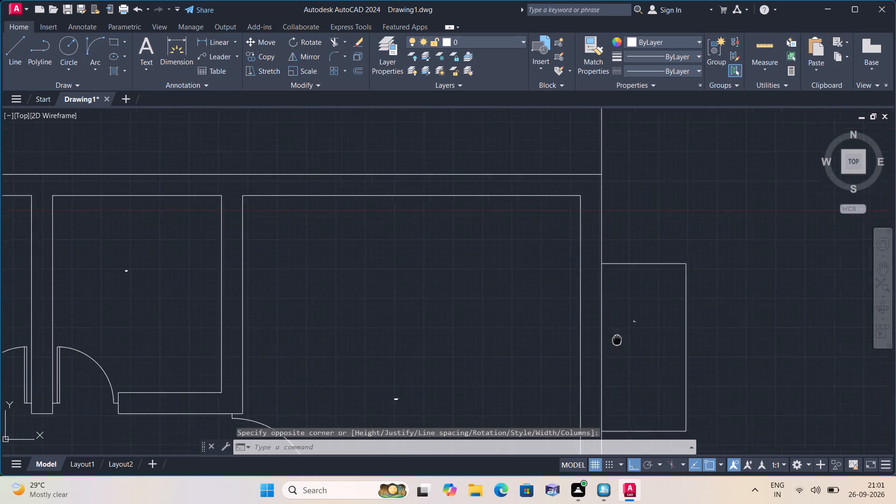
pyautogui.scroll(-1, 623, 270)
pyautogui.moveTo(623, 270); pyautogui.dragTo(631, 221, button='middle')
pyautogui.moveTo(536, 336); pyautogui.dragTo(552, 228, button='middle')
pyautogui.scroll(1, 553, 250)
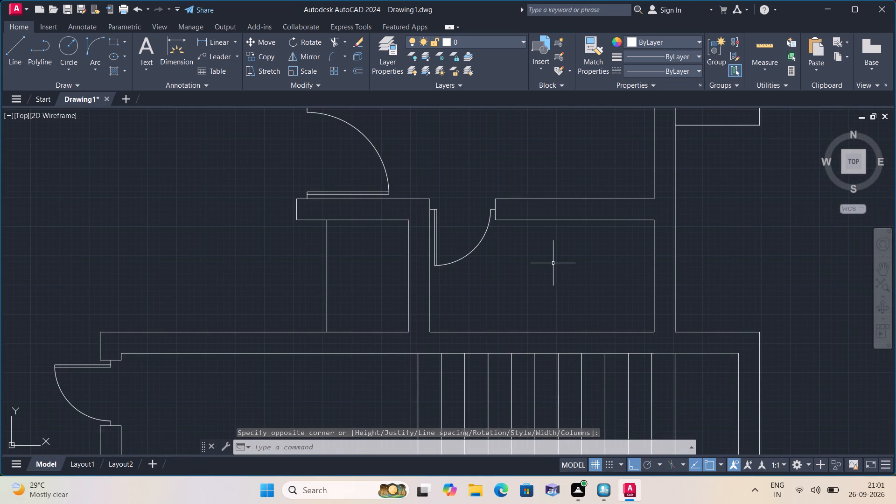
pyautogui.press('space')
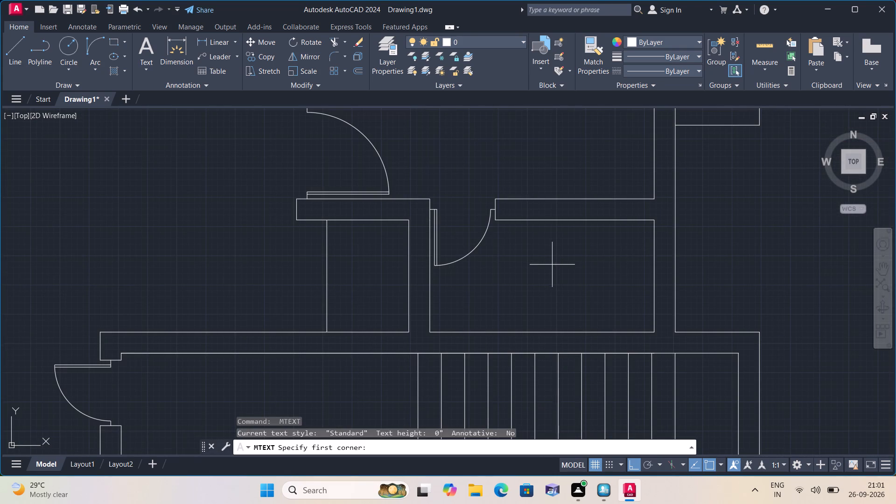
pyautogui.click(536, 277)
pyautogui.doubleClick(536, 277)
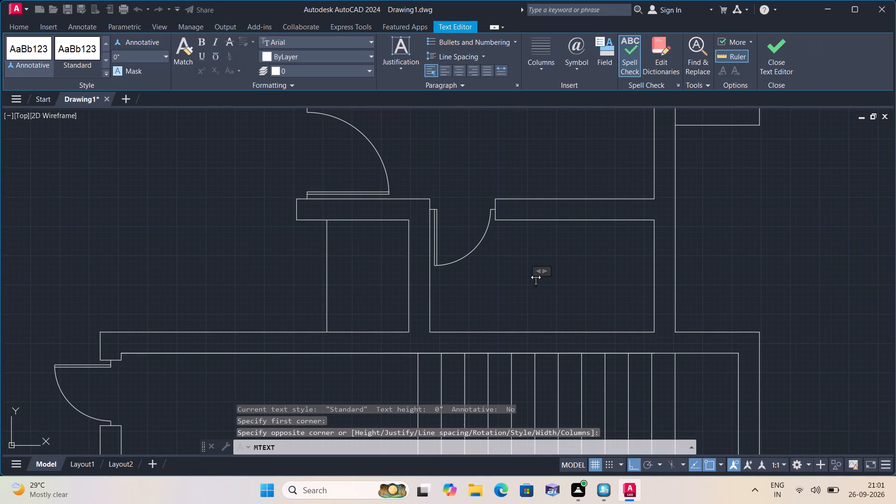
pyautogui.press('a')
pyautogui.write('.TOILR')
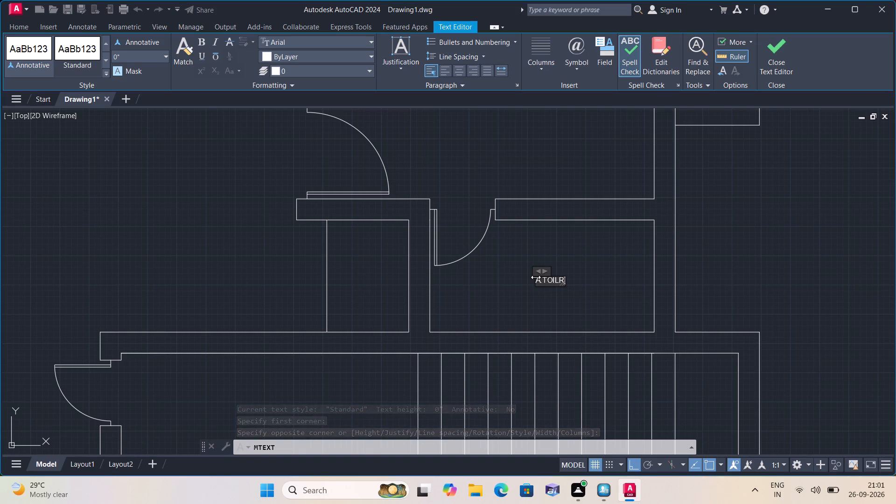
pyautogui.press('BackSpace')
pyautogui.write('ET')
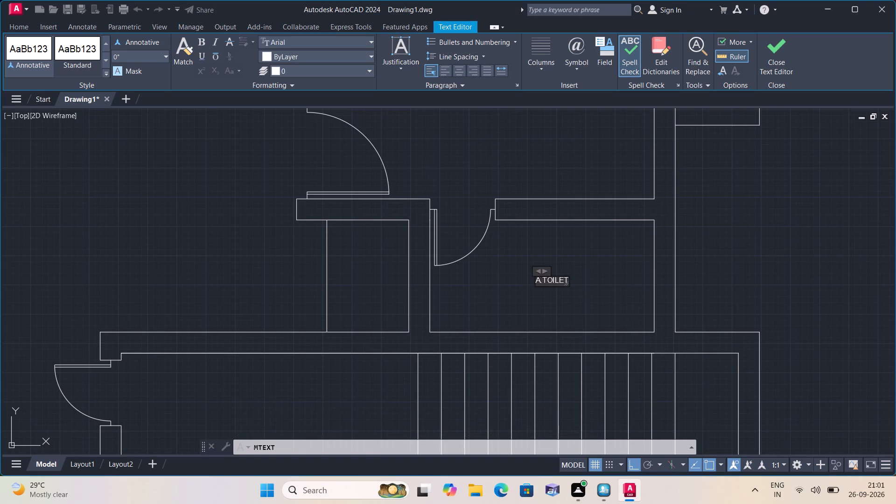
pyautogui.press('Return')
pyautogui.write('8\'0"X')
pyautogui.write("4'0'")
pyautogui.click(522, 296)
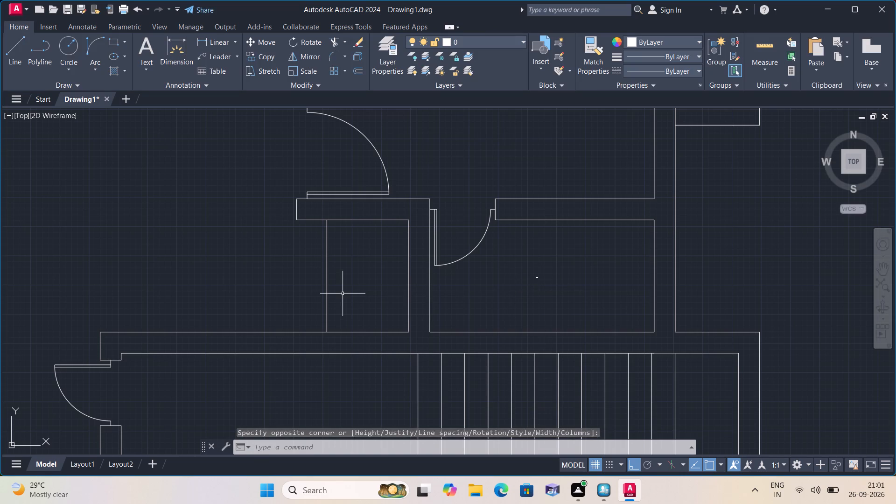
# Label the small compartment just west of the A.TOILET room with multiline text CABINET.
pyautogui.press('space')
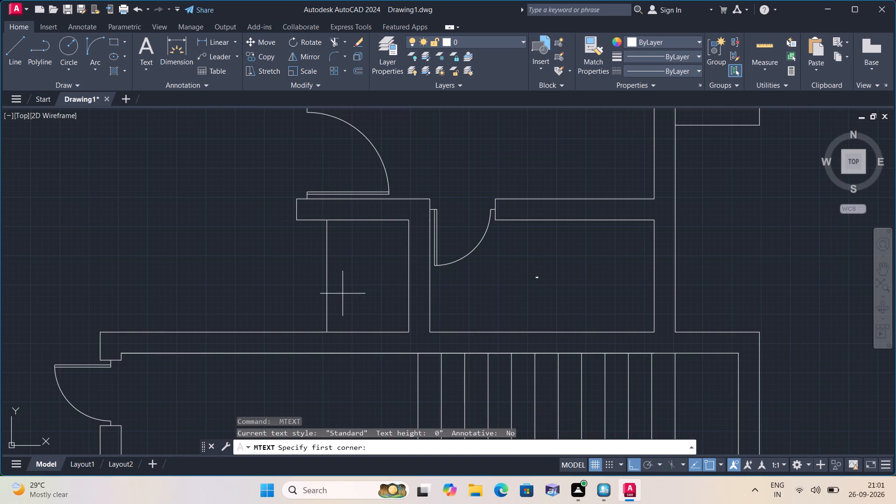
pyautogui.tripleClick(343, 294)
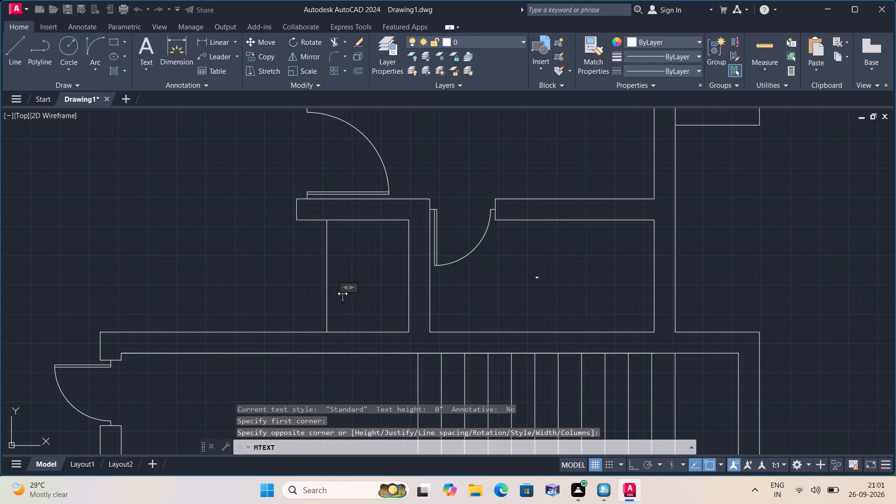
pyautogui.write('CA')
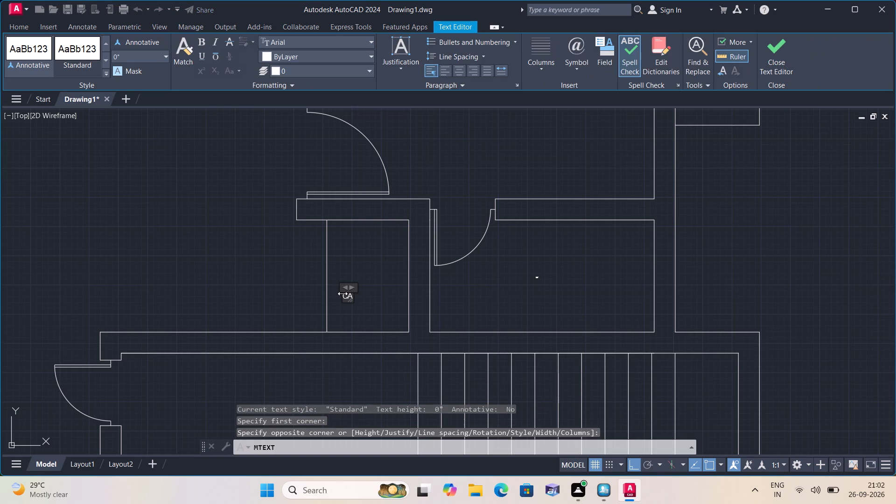
pyautogui.write('BI')
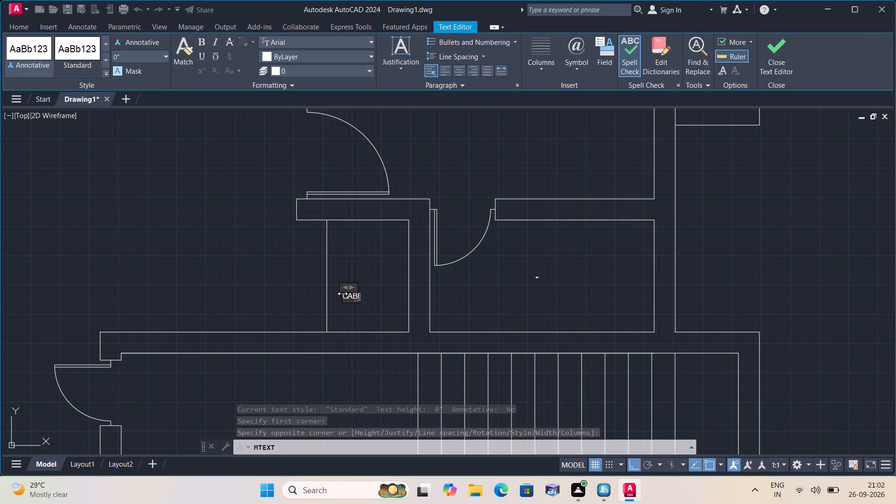
pyautogui.write('NET')
pyautogui.click(357, 287)
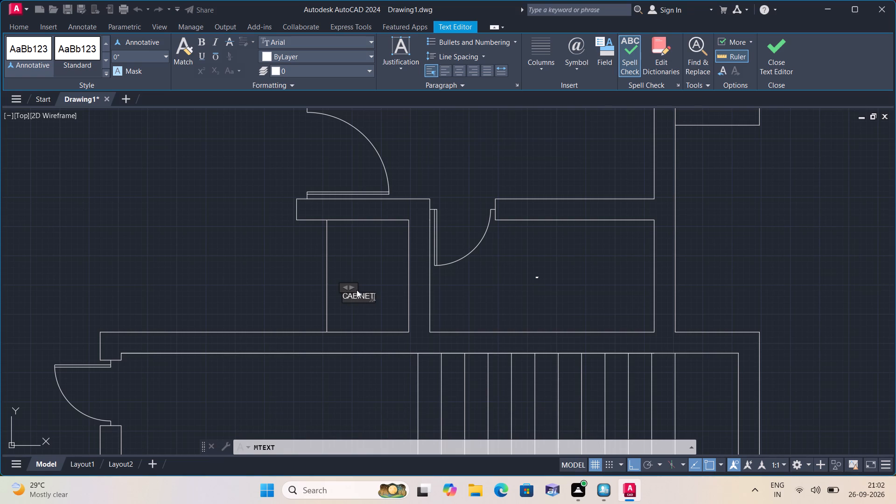
pyautogui.click(371, 273)
pyautogui.scroll(3, 344, 297)
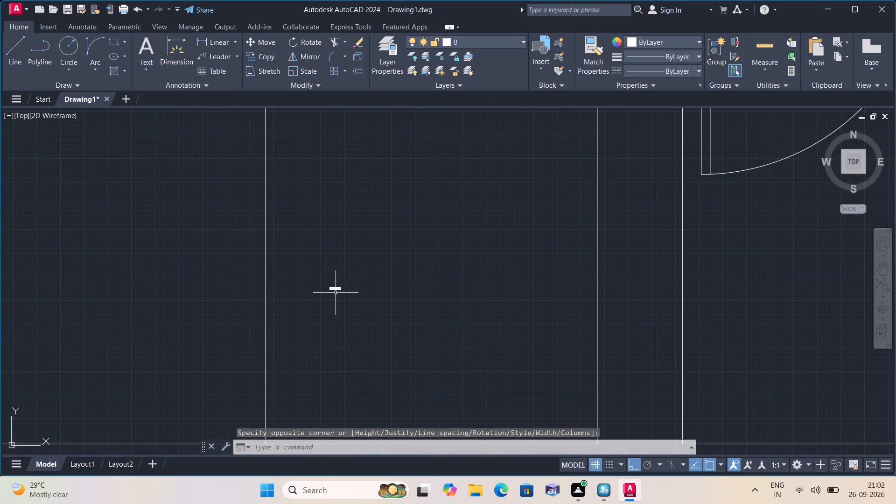
# Rotate the CABINET label a quarter turn clockwise about its east end so the text runs vertically in its compartment.
pyautogui.click(335, 290)
pyautogui.click(305, 42)
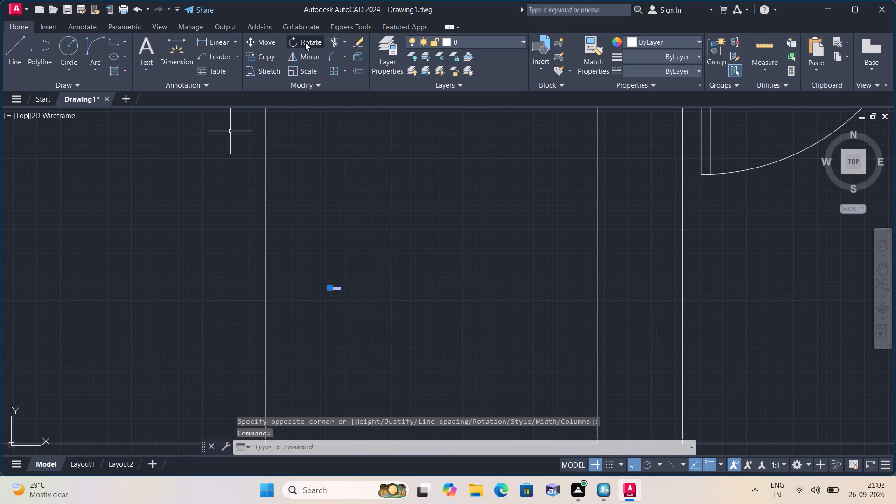
pyautogui.click(339, 289)
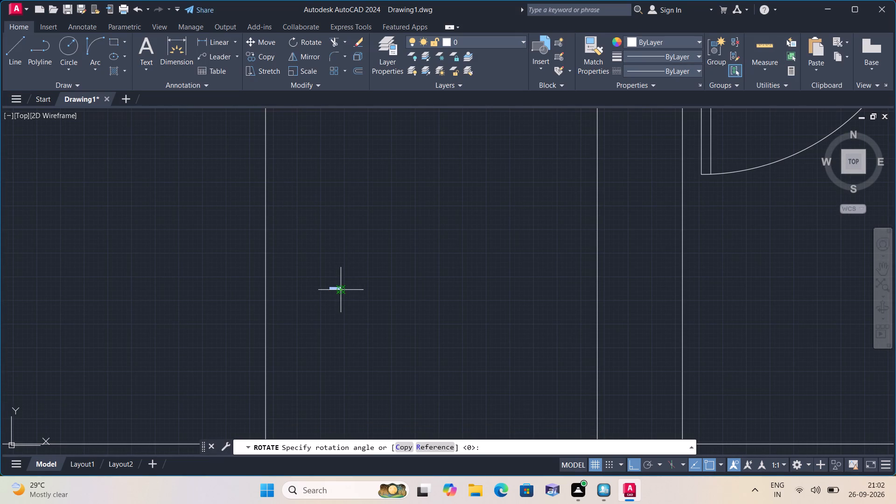
pyautogui.click(342, 319)
pyautogui.scroll(1, 341, 286)
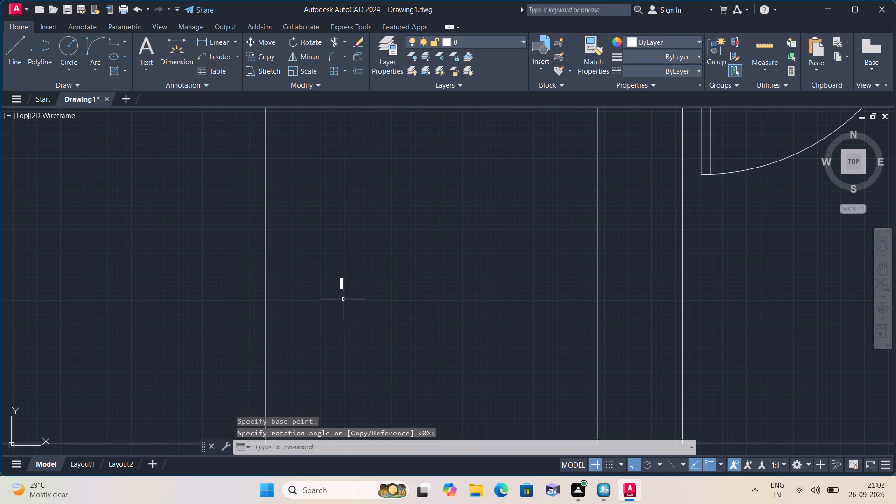
pyautogui.scroll(4, 341, 286)
pyautogui.scroll(-4, 341, 286)
pyautogui.scroll(-2, 388, 309)
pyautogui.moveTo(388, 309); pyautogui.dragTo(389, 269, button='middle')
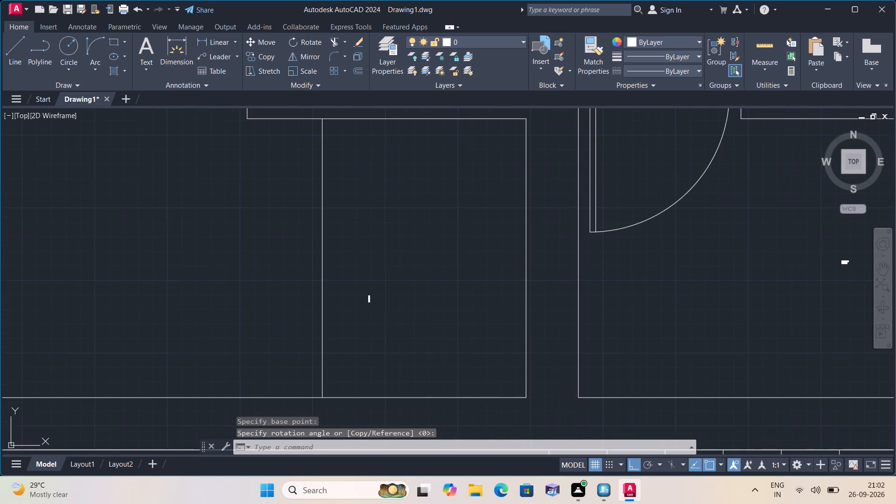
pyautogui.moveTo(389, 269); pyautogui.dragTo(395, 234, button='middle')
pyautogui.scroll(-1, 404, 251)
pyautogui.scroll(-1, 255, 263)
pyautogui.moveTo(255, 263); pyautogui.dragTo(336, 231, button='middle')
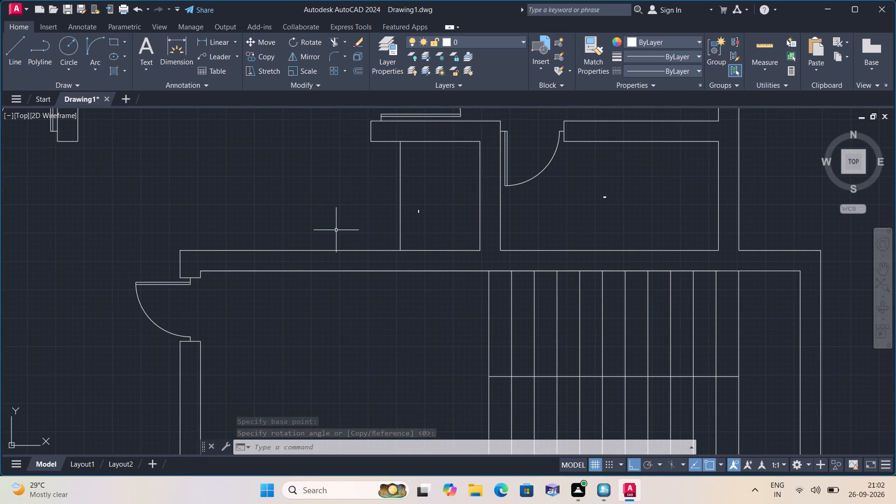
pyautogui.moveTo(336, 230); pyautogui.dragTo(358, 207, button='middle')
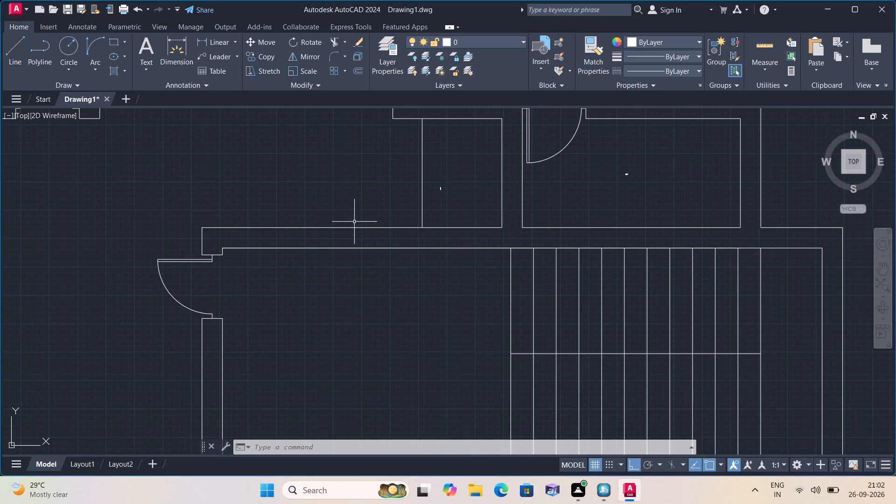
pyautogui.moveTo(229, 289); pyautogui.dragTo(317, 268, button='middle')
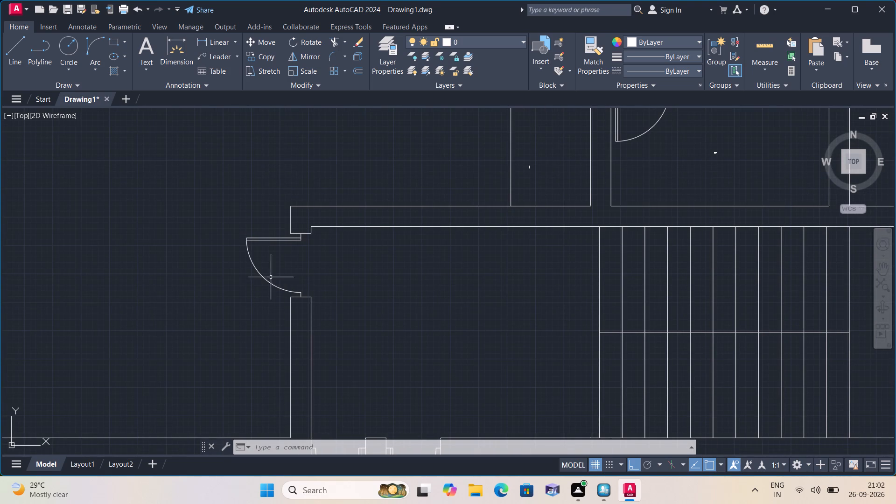
# Label the entrance door on the west side of the staircase lobby with multiline text UNIT and 01 on the second line.
pyautogui.press('space')
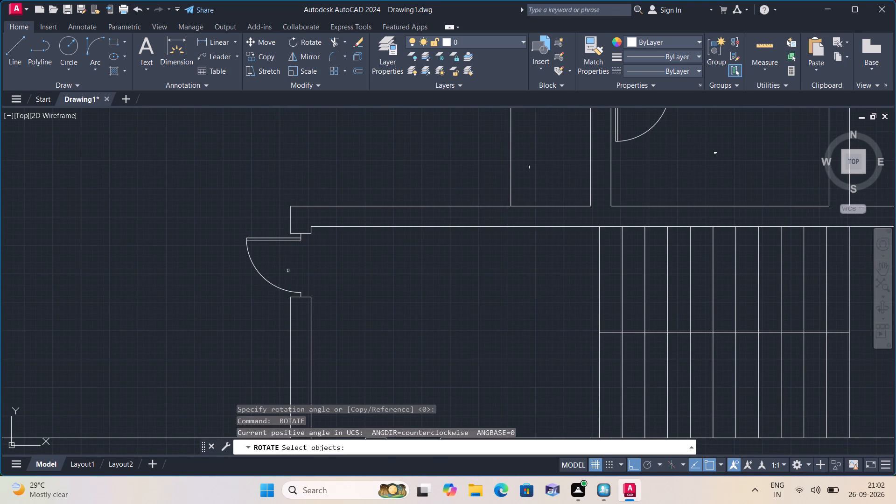
pyautogui.press('Escape')
pyautogui.write('MT')
pyautogui.press('space')
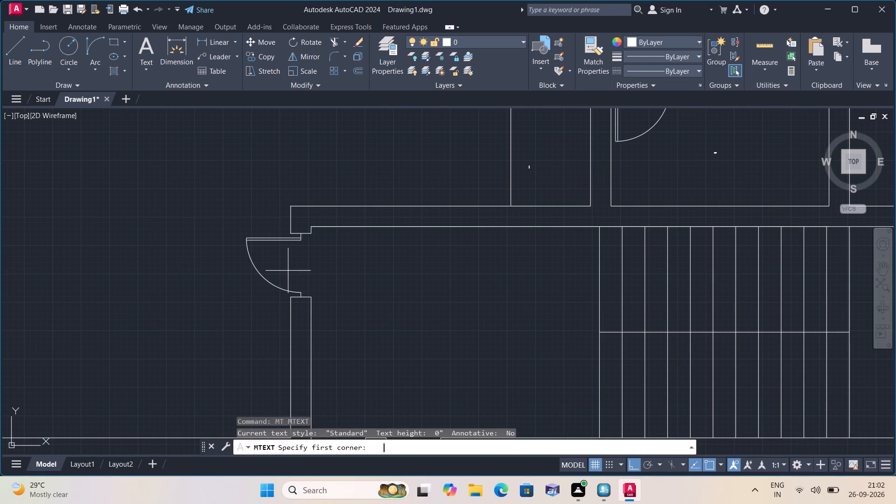
pyautogui.tripleClick(288, 271)
pyautogui.click(288, 271)
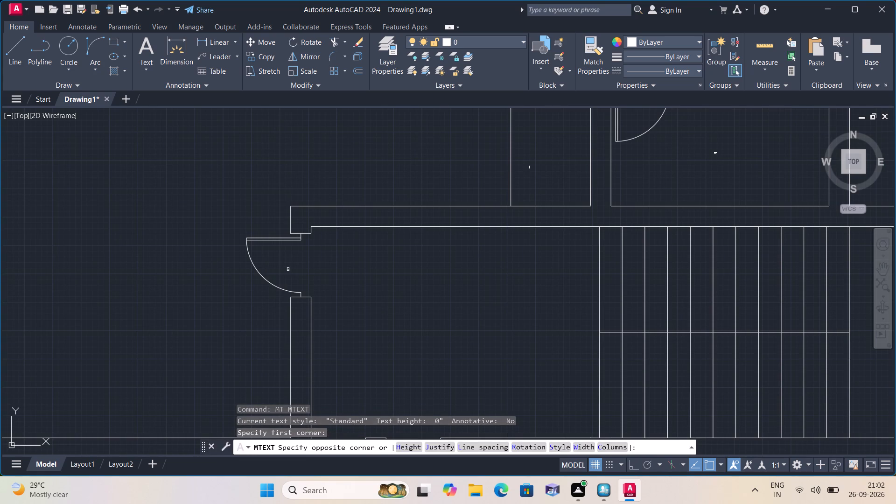
pyautogui.tripleClick(288, 269)
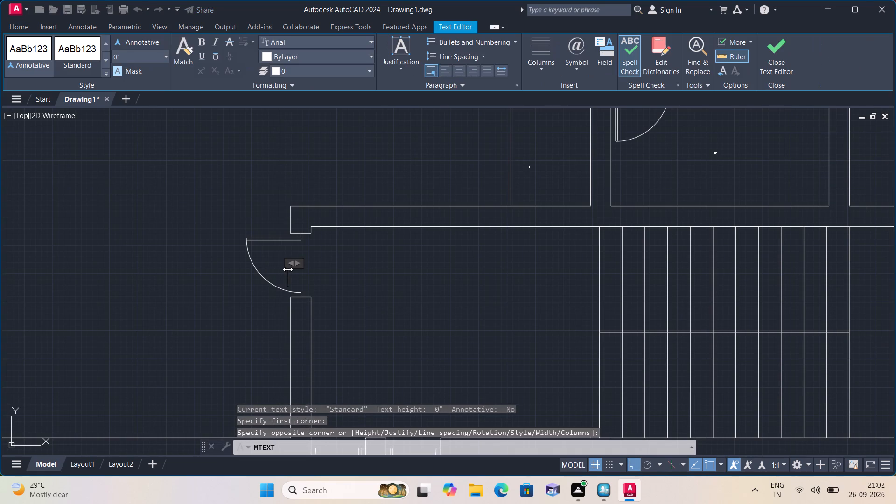
pyautogui.write('UNIT')
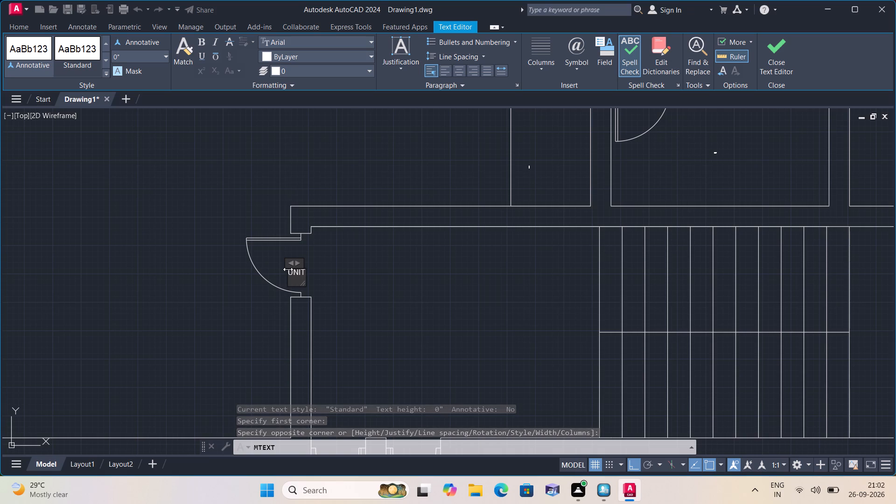
pyautogui.press('Return')
pyautogui.write('01')
pyautogui.click(366, 282)
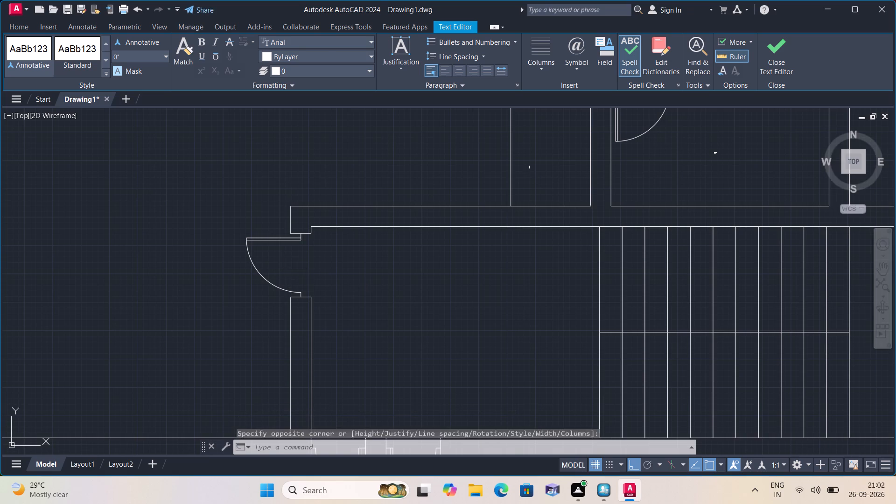
# Label the western of the two paired doors south of the staircase lobby with multiline text UNIT and 02 on the second line.
pyautogui.scroll(-1, 366, 282)
pyautogui.moveTo(368, 313); pyautogui.dragTo(387, 248, button='middle')
pyautogui.scroll(-1, 366, 313)
pyautogui.scroll(3, 377, 292)
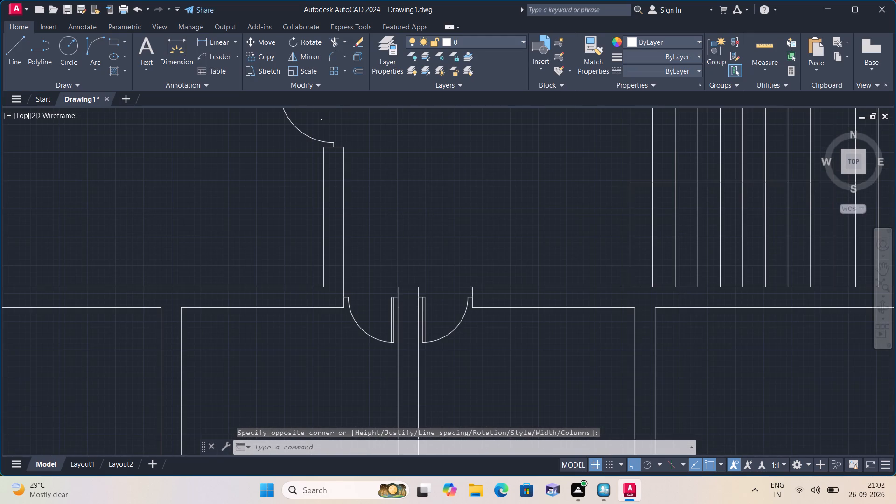
pyautogui.press('space')
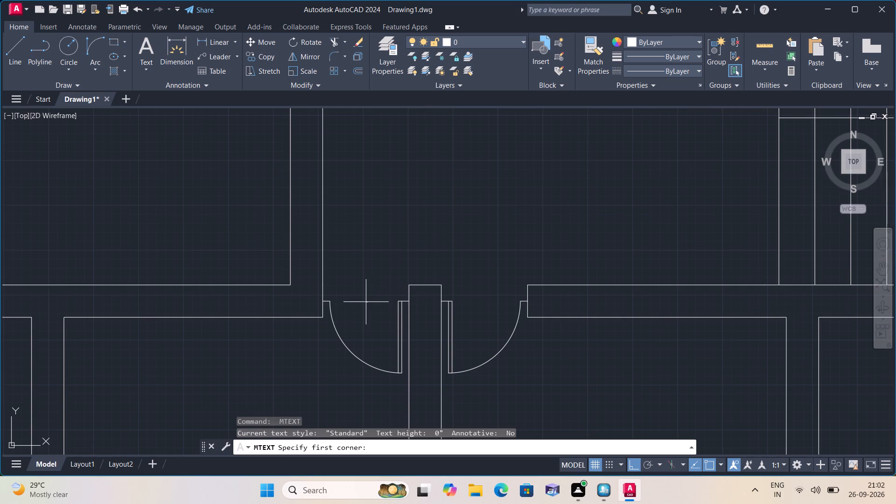
pyautogui.tripleClick(364, 309)
pyautogui.write('UNIT')
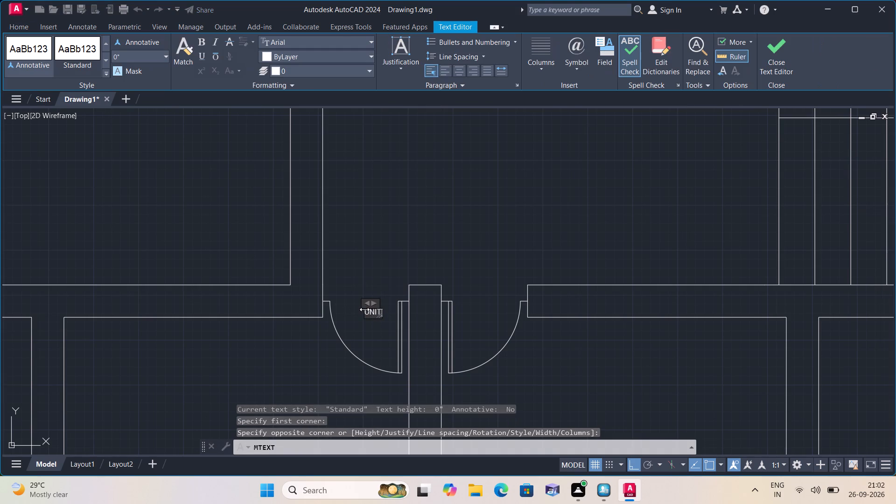
pyautogui.press('Return')
pyautogui.press('0')
pyautogui.press('2')
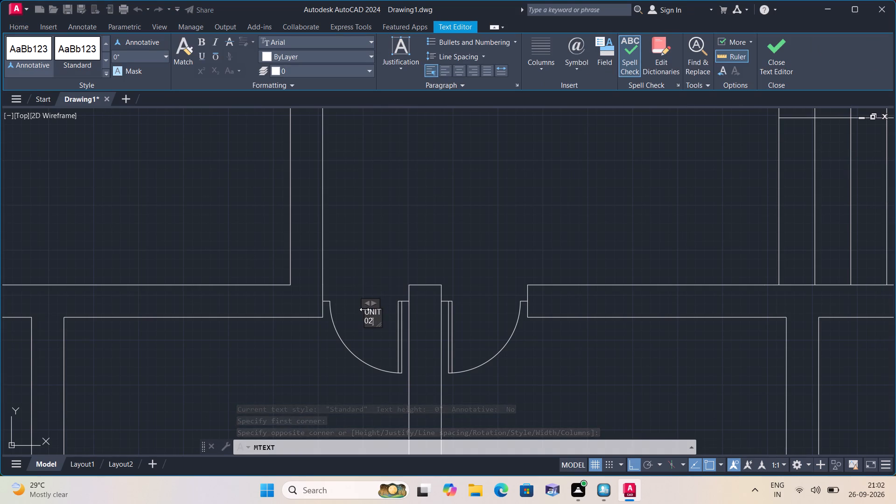
pyautogui.click(371, 286)
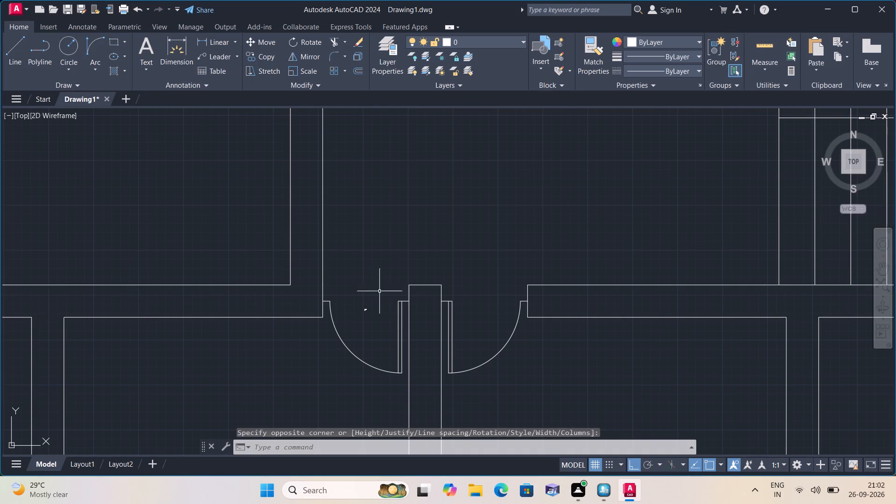
# Label the eastern of the two paired doors south of the staircase lobby with multiline text UNIT and 03 on the second line.
pyautogui.press('space')
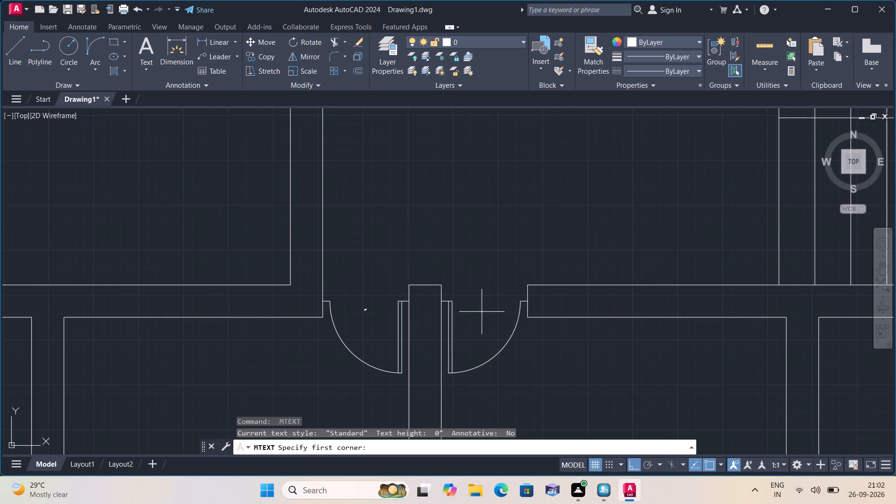
pyautogui.tripleClick(473, 319)
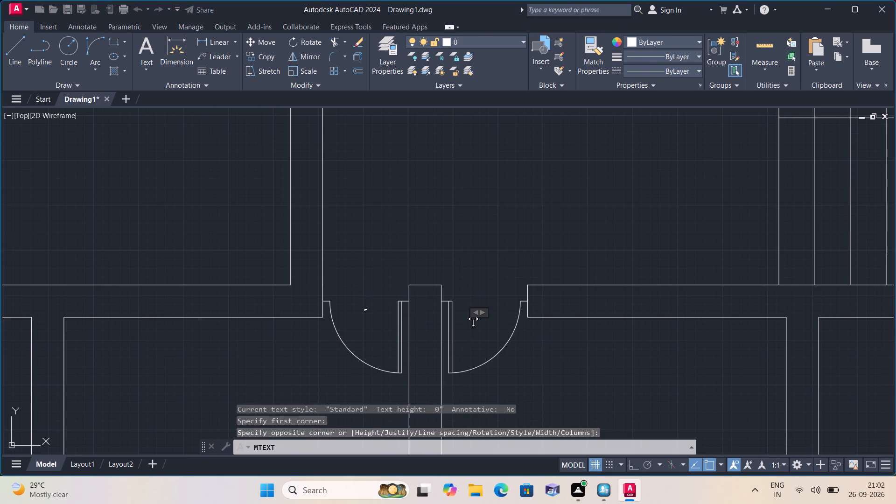
pyautogui.write('UM')
pyautogui.press('BackSpace')
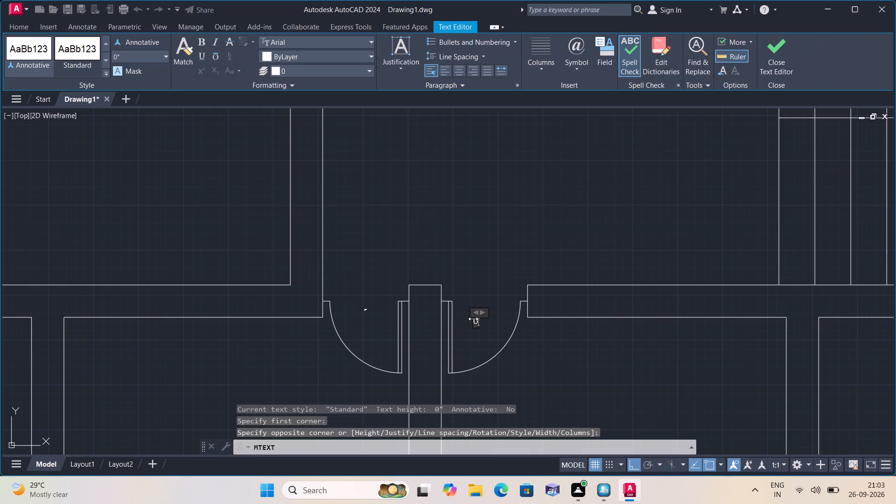
pyautogui.write('NIT')
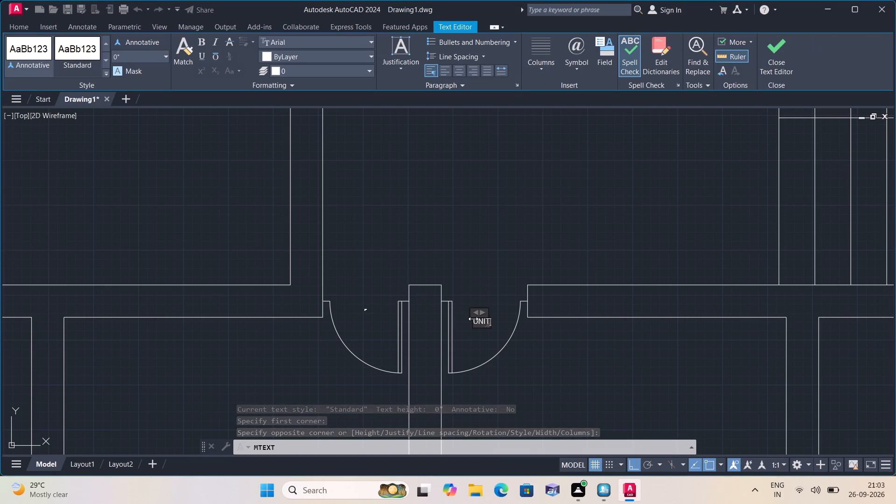
pyautogui.press('Return')
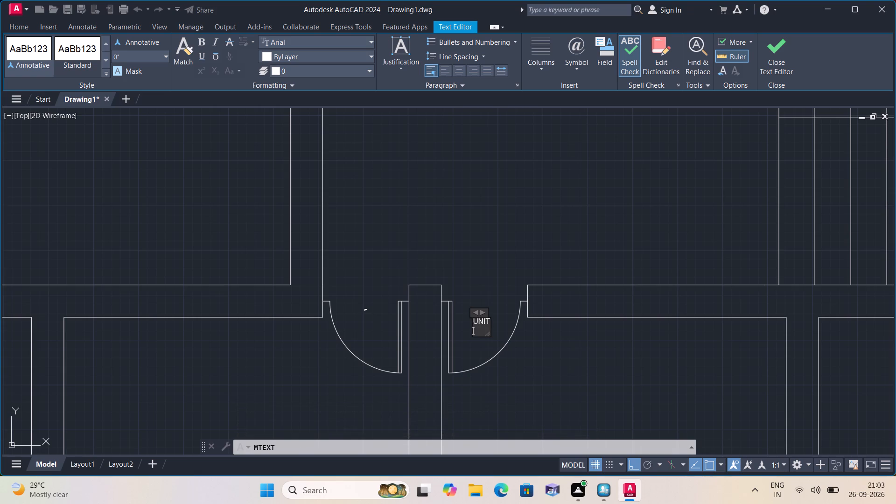
pyautogui.write('03')
pyautogui.click(476, 289)
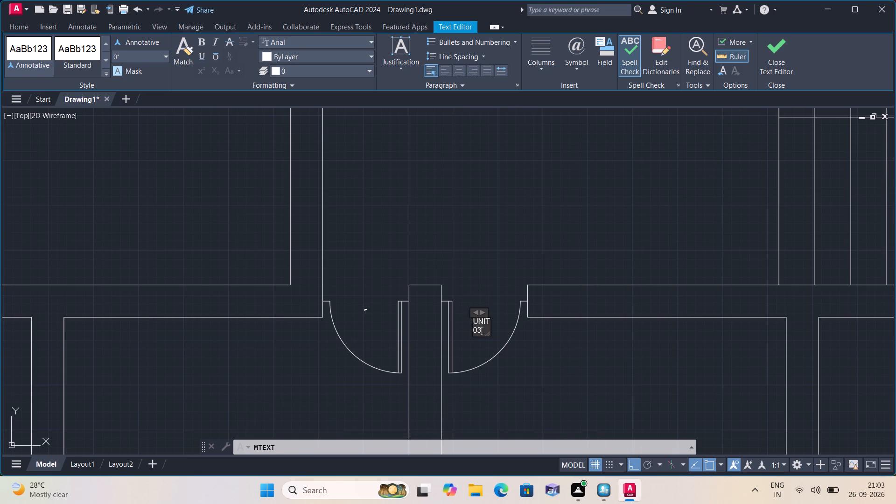
# Label the large room west of the UNIT 01 door with multiline text LIVING/DINING and 16'6"X12'6" on the second line.
pyautogui.scroll(-1, 279, 326)
pyautogui.moveTo(268, 328); pyautogui.dragTo(434, 328, button='middle')
pyautogui.scroll(-1, 268, 328)
pyautogui.moveTo(253, 245); pyautogui.dragTo(367, 370, button='middle')
pyautogui.press('space')
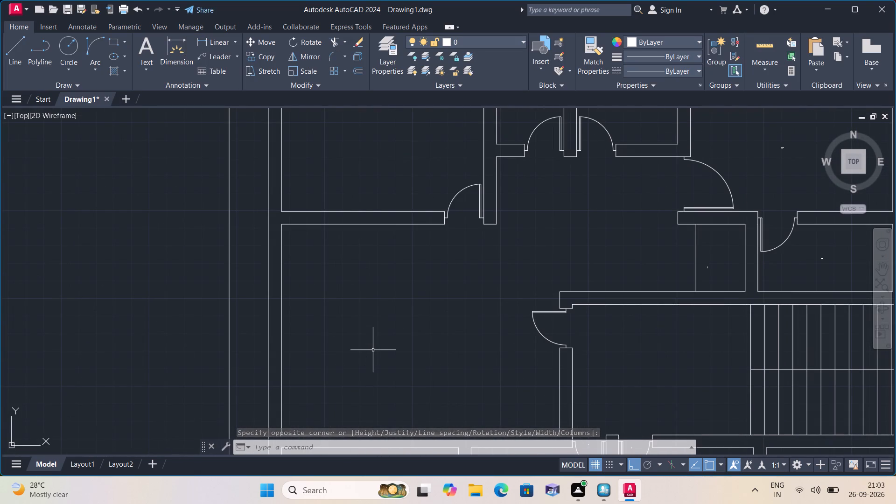
pyautogui.scroll(1, 373, 350)
pyautogui.tripleClick(373, 350)
pyautogui.click(373, 350)
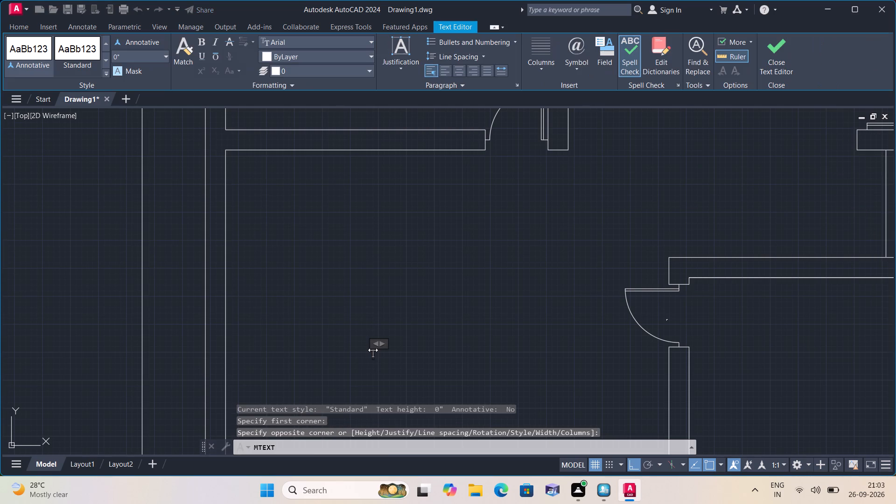
pyautogui.write('LIVING')
pyautogui.write('/DINING')
pyautogui.press('Return')
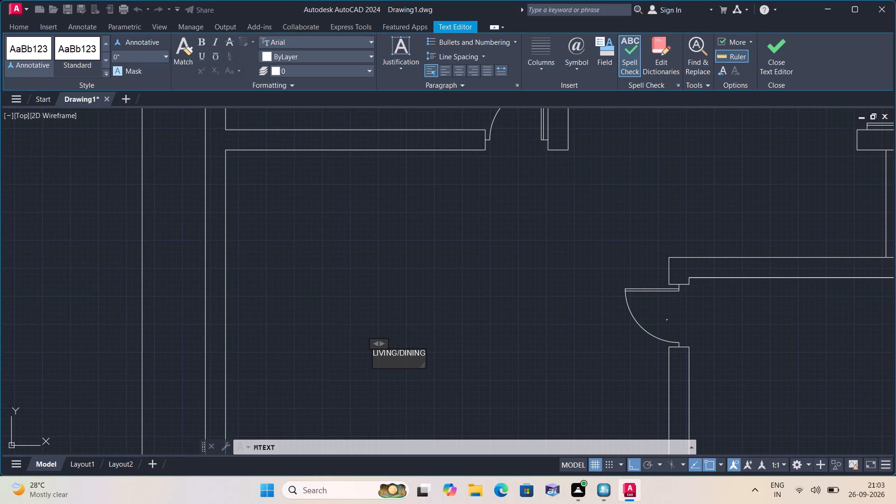
pyautogui.write('16\'6"')
pyautogui.press('x')
pyautogui.write("12'6'")
pyautogui.scroll(2, 393, 350)
pyautogui.press('BackSpace')
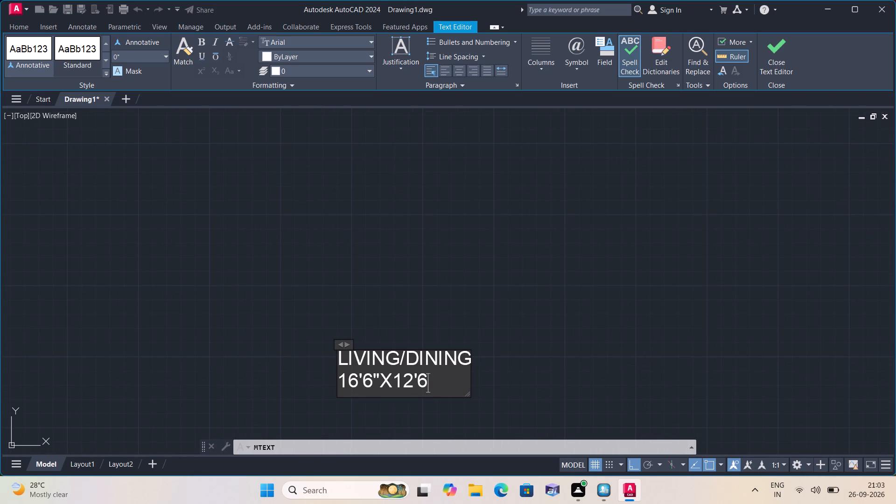
pyautogui.hotkey('shift', '"')
pyautogui.click(429, 311)
# Label the west-side room directly south of the living/dining room with multiline text BEDROOM 02 and 10'6"X10'0" on the second line.
pyautogui.scroll(-1, 429, 311)
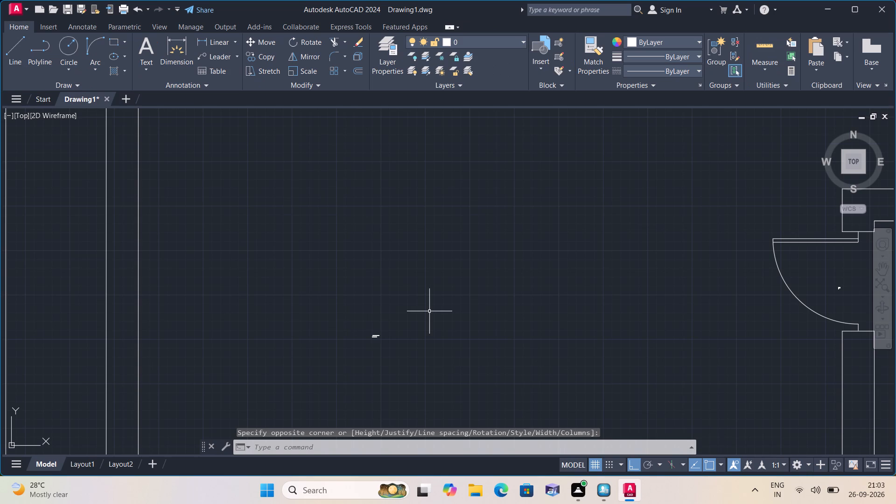
pyautogui.moveTo(423, 329); pyautogui.dragTo(417, 302, button='middle')
pyautogui.scroll(-1, 417, 318)
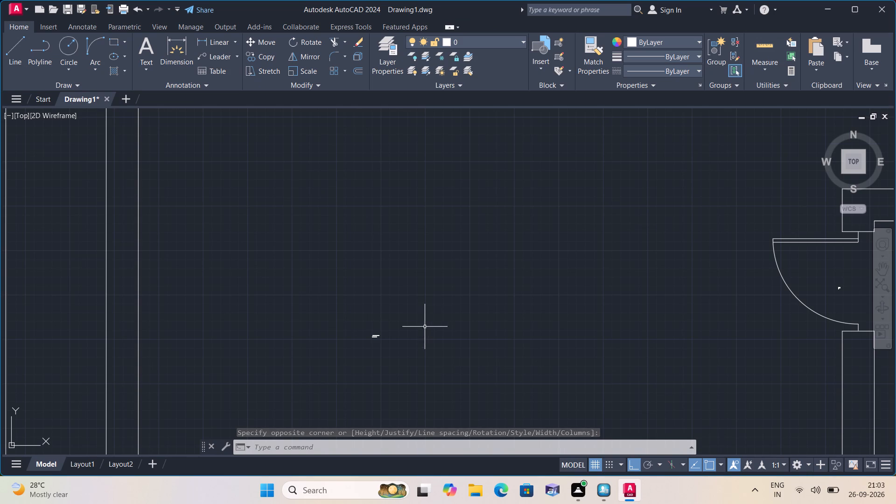
pyautogui.moveTo(417, 302); pyautogui.dragTo(429, 221, button='middle')
pyautogui.scroll(-1, 417, 302)
pyautogui.moveTo(458, 286); pyautogui.dragTo(450, 160, button='middle')
pyautogui.scroll(-1, 453, 152)
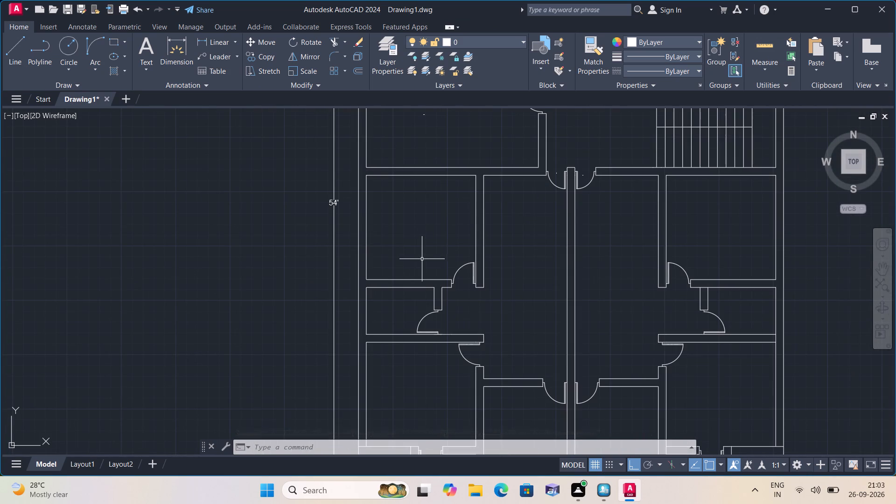
pyautogui.scroll(1, 422, 233)
pyautogui.press('space')
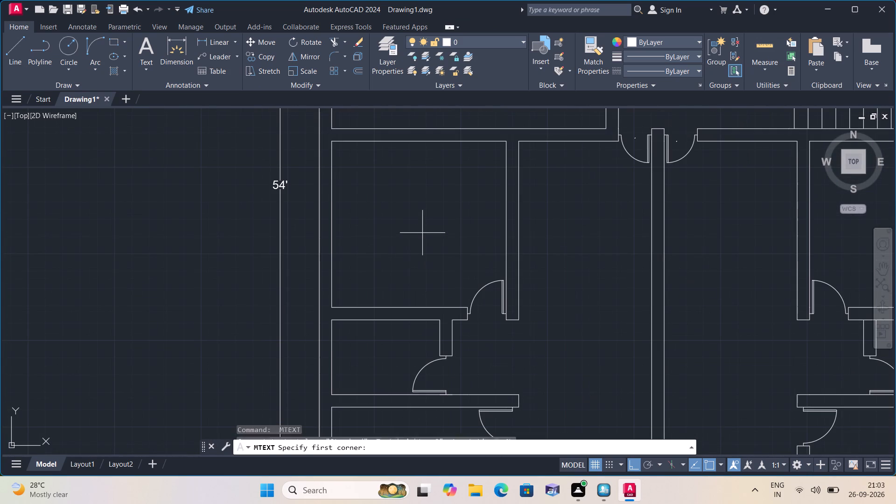
pyautogui.tripleClick(403, 230)
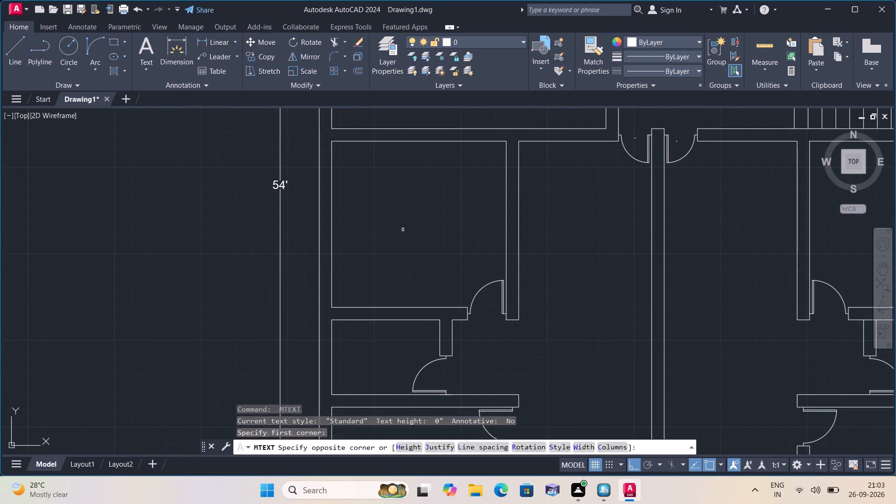
pyautogui.write('BEDR')
pyautogui.write('OOM')
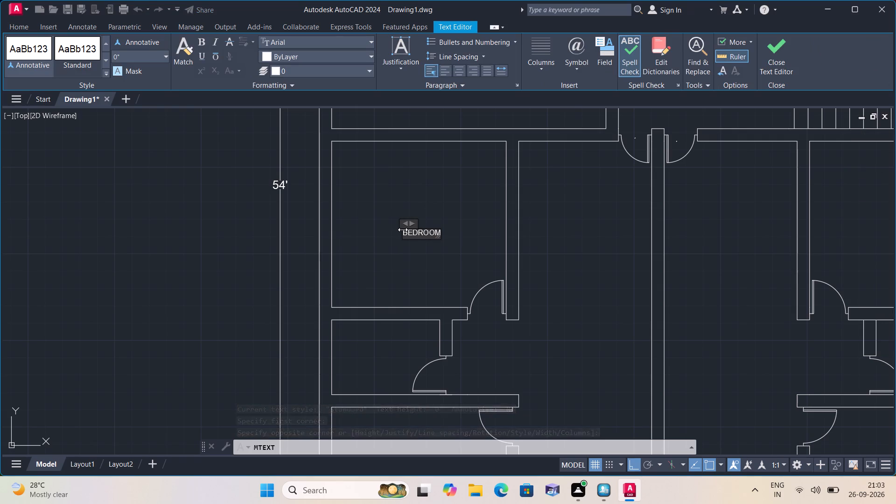
pyautogui.press('space')
pyautogui.write('02')
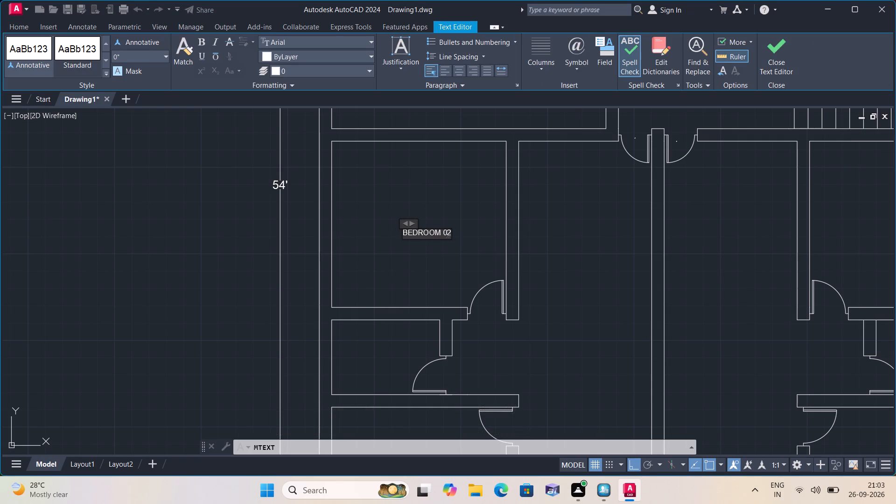
pyautogui.press('Return')
pyautogui.press('1')
pyautogui.write("0'")
pyautogui.press('6')
pyautogui.hotkey('shift', '"')
pyautogui.press('x')
pyautogui.write('10\'0"')
pyautogui.moveTo(417, 267); pyautogui.dragTo(426, 263)
# Label the small room directly south of BEDROOM 02 with multiline text C.TOILET and 6'6"X4'6" on the second line.
pyautogui.scroll(-1, 426, 263)
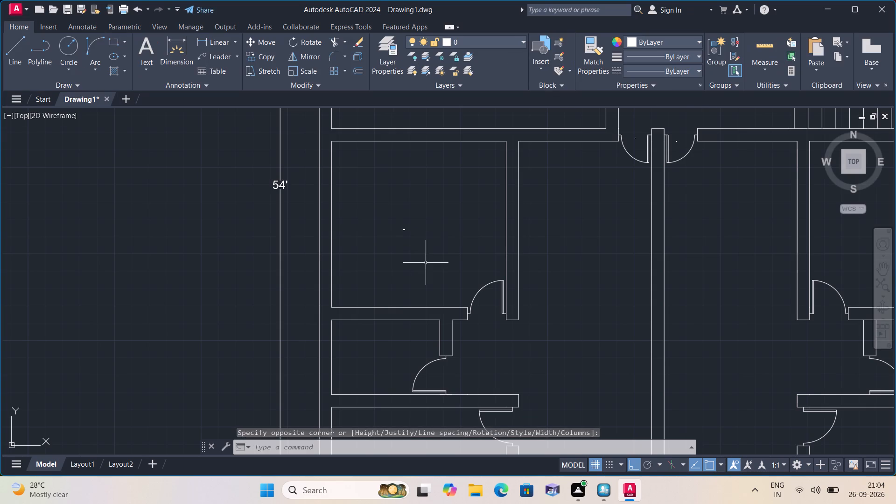
pyautogui.moveTo(426, 263); pyautogui.dragTo(450, 171, button='middle')
pyautogui.scroll(1, 441, 227)
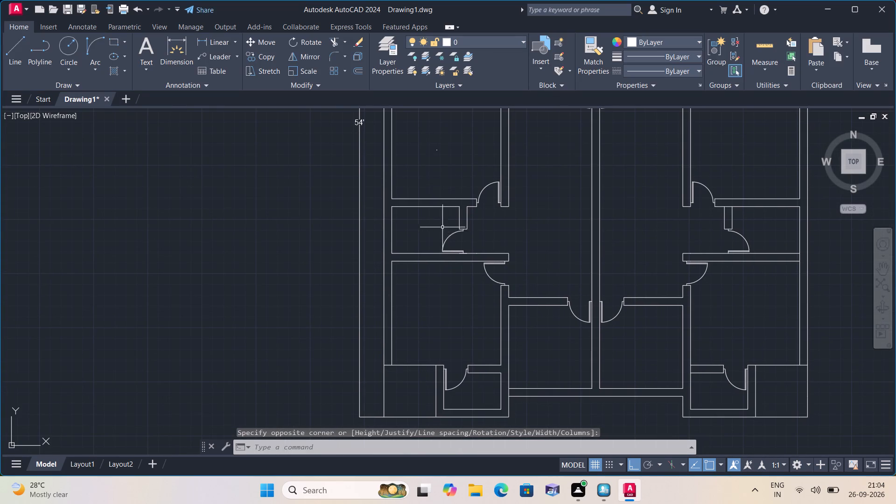
pyautogui.press('space')
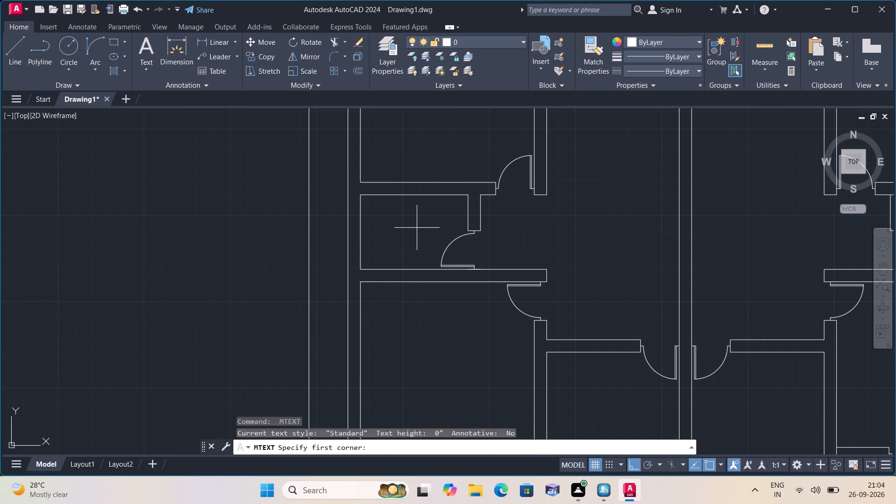
pyautogui.tripleClick(415, 228)
pyautogui.click(415, 228)
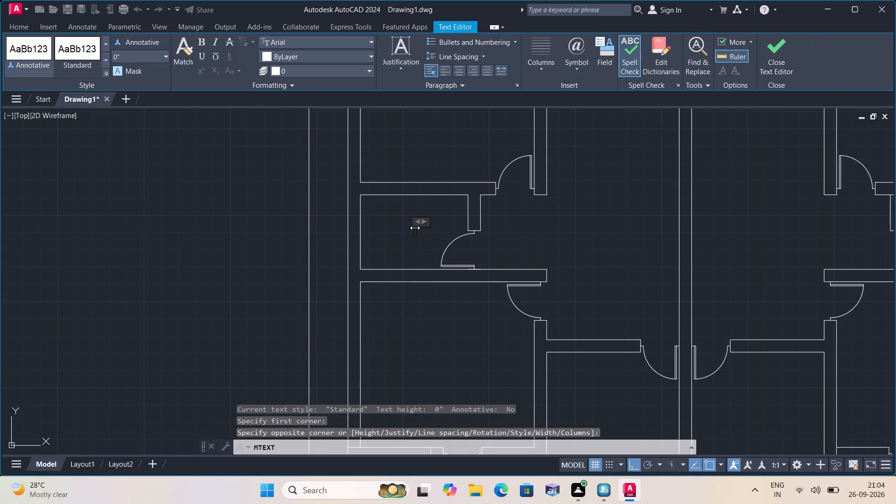
pyautogui.press('c')
pyautogui.write('.TOILR')
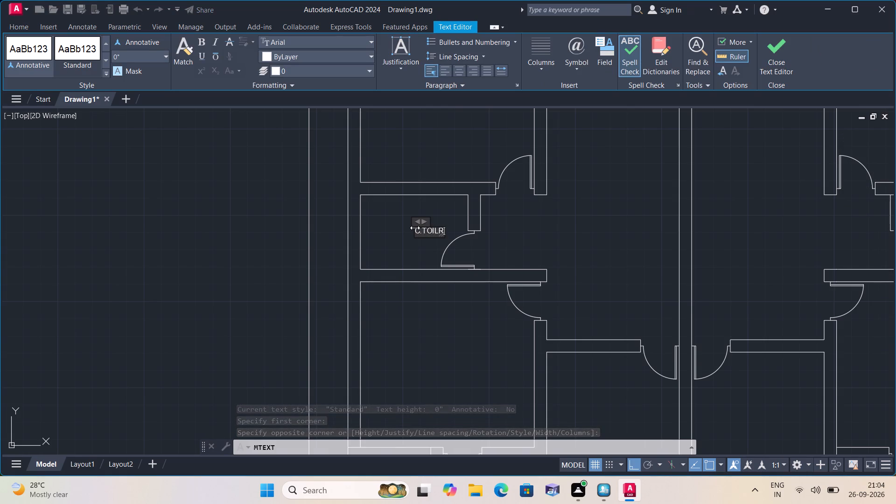
pyautogui.press('BackSpace')
pyautogui.write('ET')
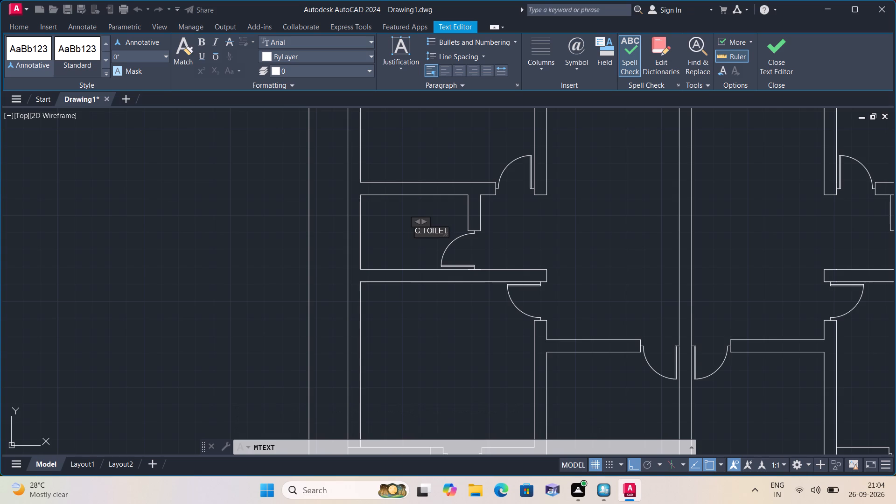
pyautogui.press('Return')
pyautogui.write('6\'6"')
pyautogui.press('x')
pyautogui.write('4\'6"')
pyautogui.click(395, 237)
# Label the room directly south of the C.TOILET with multiline text BEDROOM 01 and 10'6"X10'0" on the second line.
pyautogui.moveTo(421, 276); pyautogui.dragTo(420, 227, button='middle')
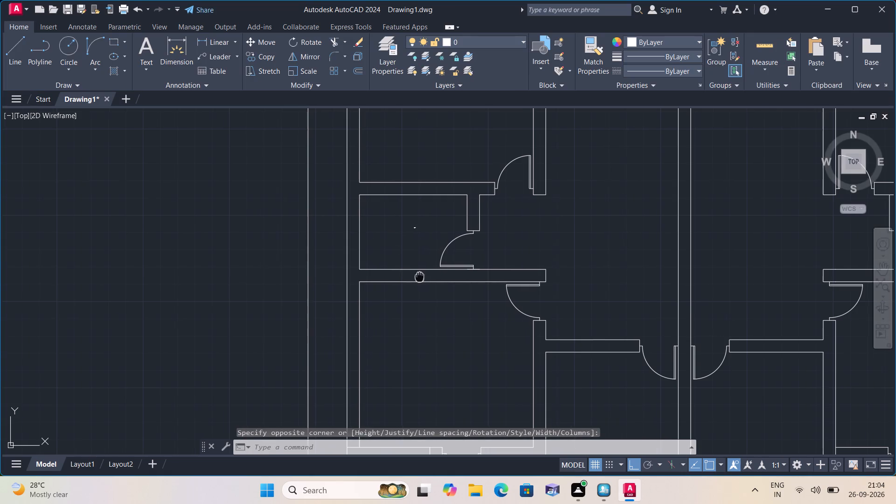
pyautogui.moveTo(420, 227); pyautogui.dragTo(427, 207, button='middle')
pyautogui.press('space')
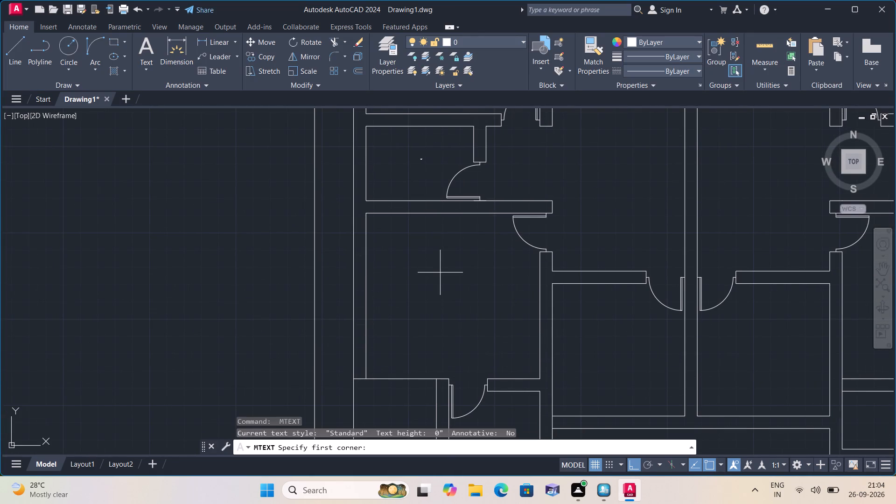
pyautogui.tripleClick(438, 282)
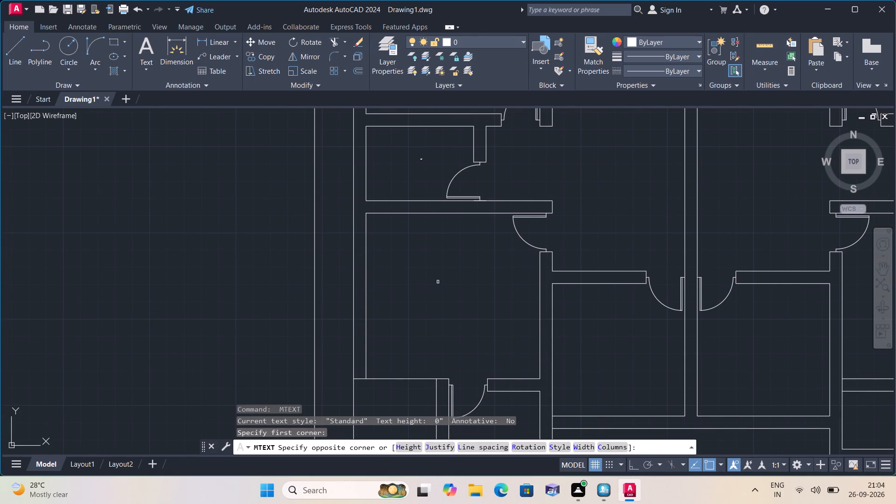
pyautogui.write('BEDR')
pyautogui.write('OOM')
pyautogui.press('space')
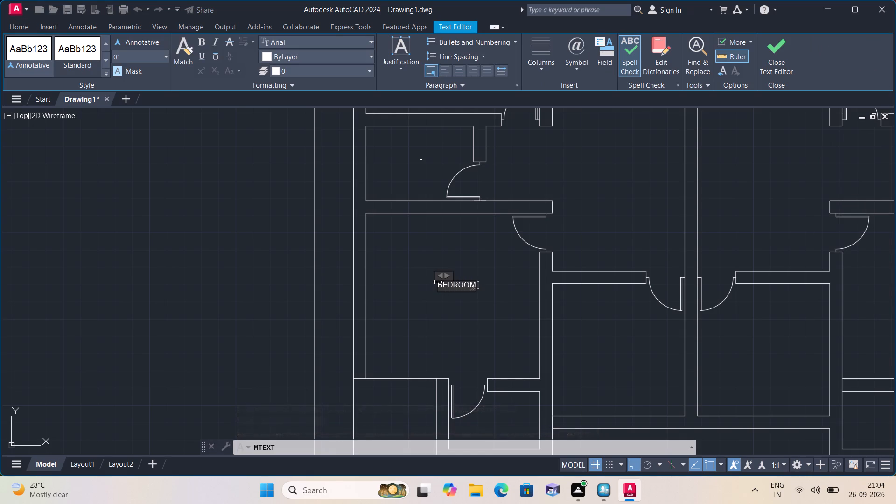
pyautogui.write('01')
pyautogui.press('Return')
pyautogui.write('10\'6"')
pyautogui.press('x')
pyautogui.write("10'")
pyautogui.write('0"')
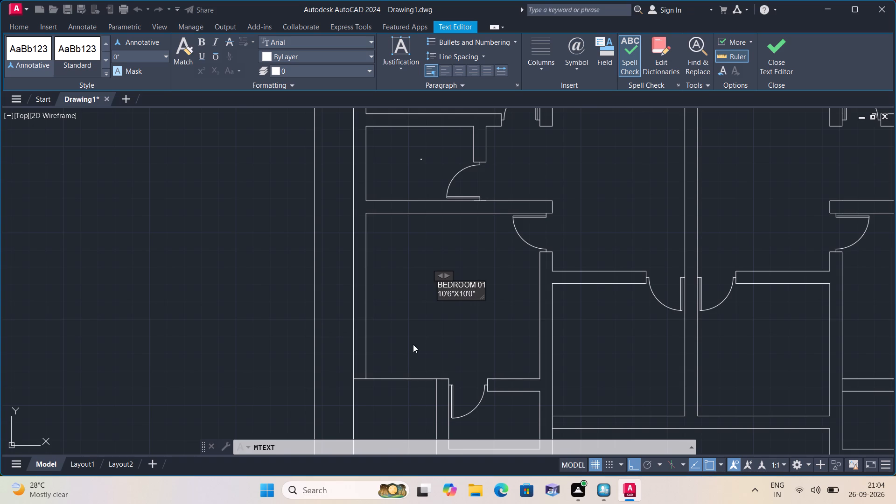
pyautogui.click(413, 344)
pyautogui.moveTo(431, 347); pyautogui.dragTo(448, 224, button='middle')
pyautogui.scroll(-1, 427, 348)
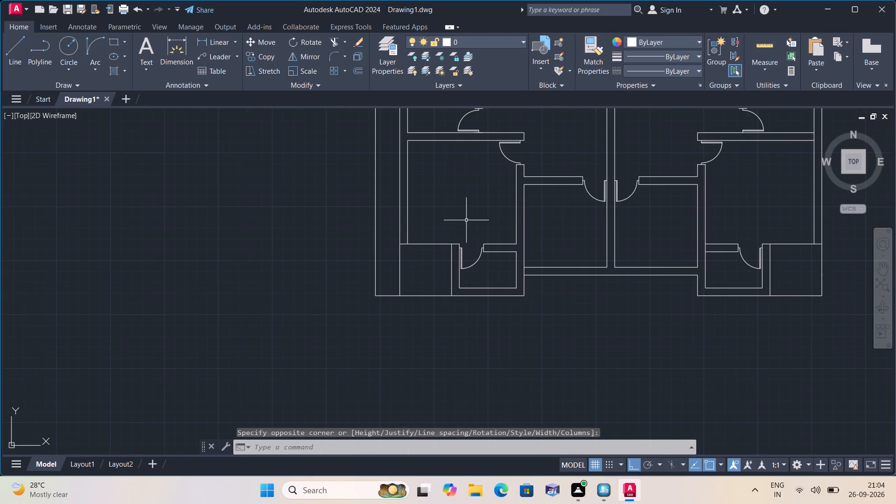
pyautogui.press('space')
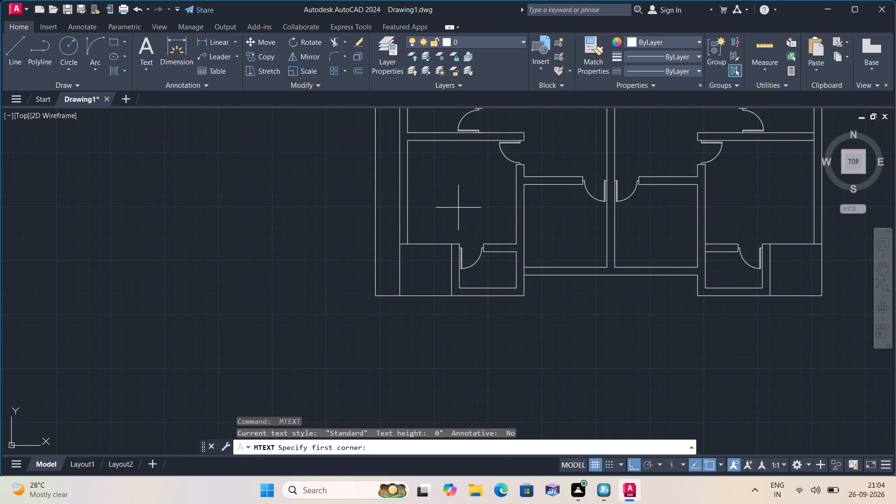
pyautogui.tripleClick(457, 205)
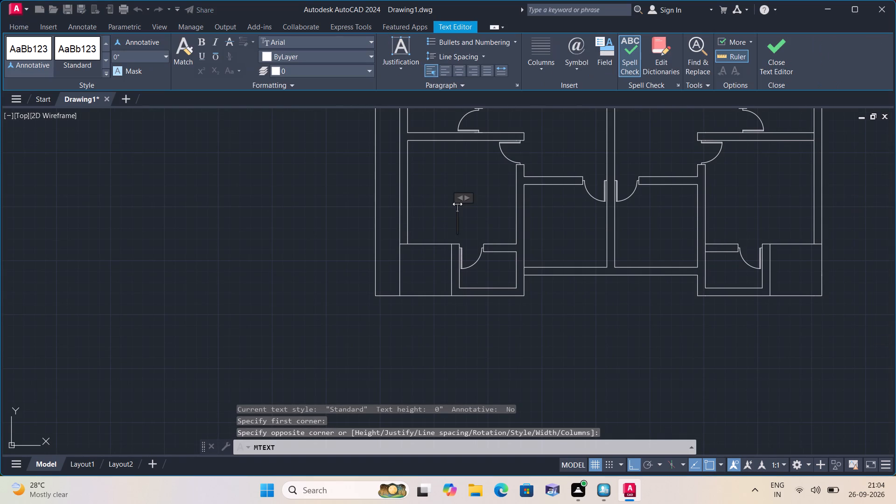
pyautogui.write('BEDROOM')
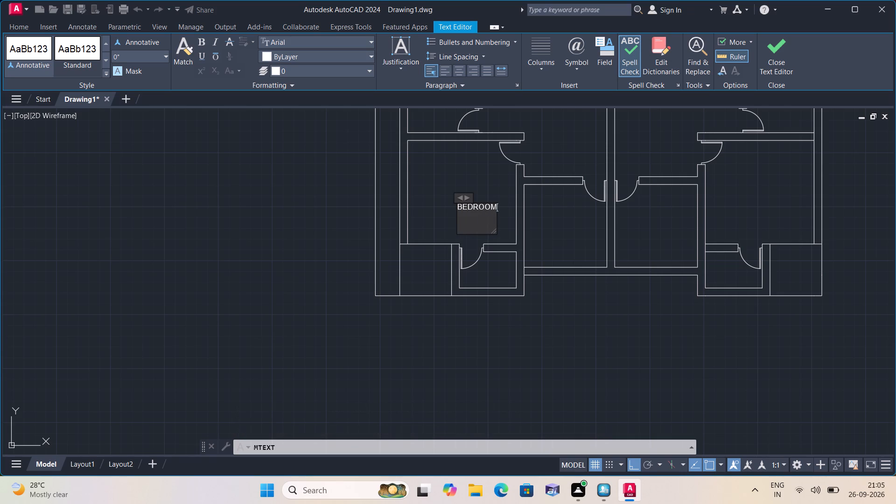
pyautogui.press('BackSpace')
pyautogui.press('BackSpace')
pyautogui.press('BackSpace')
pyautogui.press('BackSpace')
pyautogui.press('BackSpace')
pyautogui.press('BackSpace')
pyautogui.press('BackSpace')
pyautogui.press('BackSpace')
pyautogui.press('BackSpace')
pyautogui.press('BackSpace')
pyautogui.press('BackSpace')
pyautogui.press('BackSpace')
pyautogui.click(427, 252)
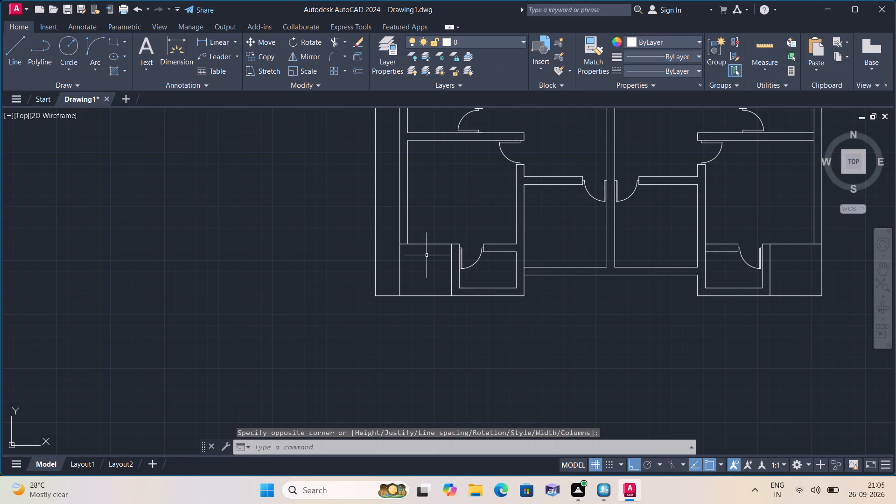
# Label the small southwest space below BEDROOM 01 with multiline text VER and 5'0"X3'6" on the second line.
pyautogui.scroll(1, 425, 259)
pyautogui.scroll(2, 424, 193)
pyautogui.moveTo(428, 176); pyautogui.dragTo(370, 306, button='middle')
pyautogui.scroll(-3, 370, 308)
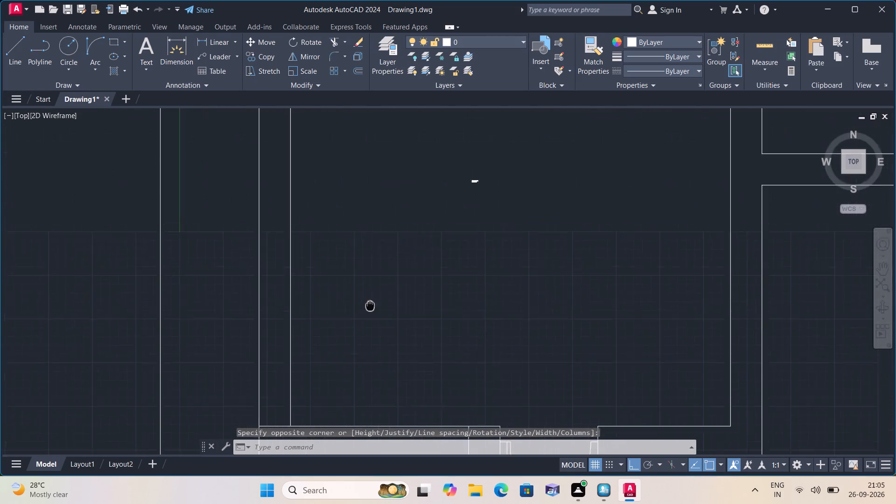
pyautogui.scroll(4, 382, 299)
pyautogui.scroll(-1, 390, 292)
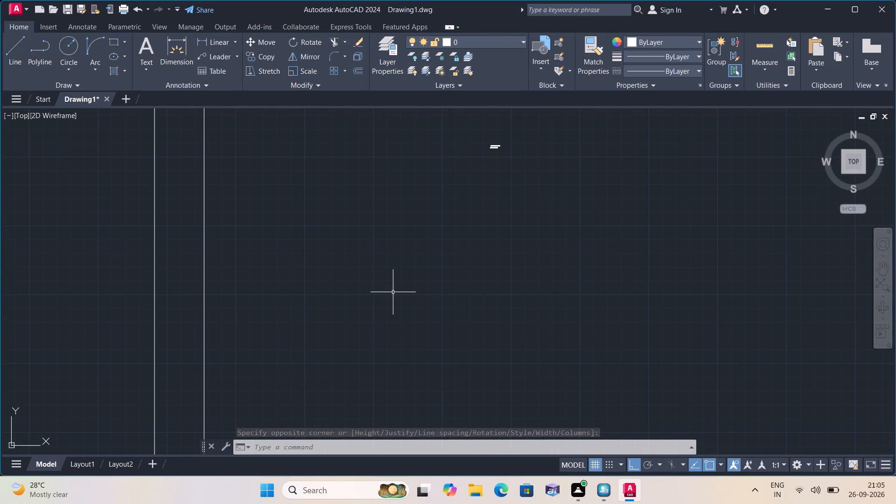
pyautogui.scroll(3, 502, 141)
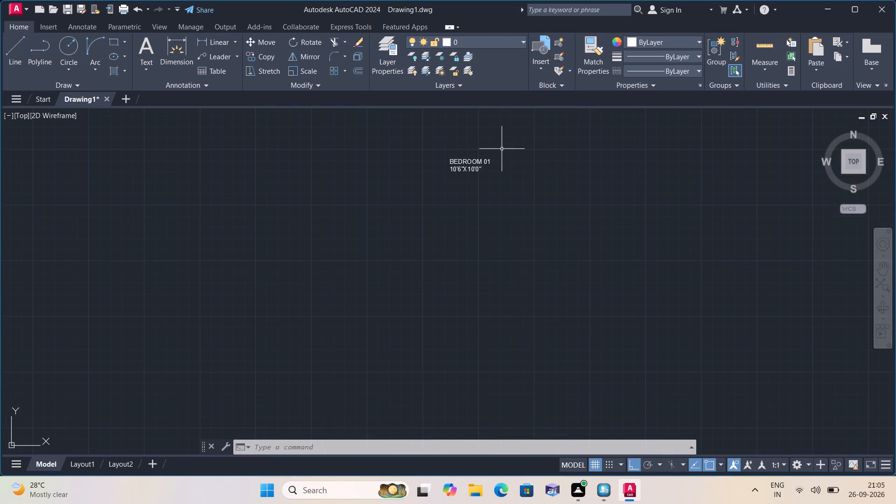
pyautogui.scroll(-3, 472, 229)
pyautogui.scroll(-2, 472, 286)
pyautogui.moveTo(479, 312); pyautogui.dragTo(480, 161, button='middle')
pyautogui.scroll(-1, 469, 203)
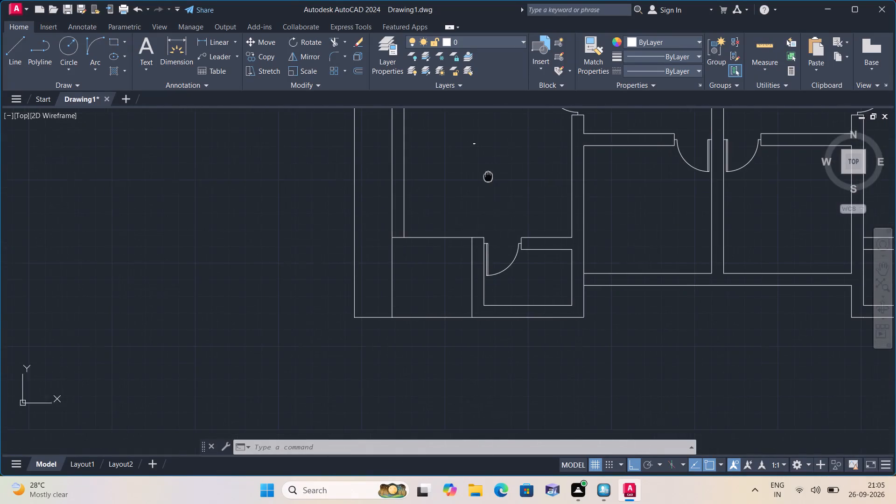
pyautogui.scroll(1, 445, 270)
pyautogui.press('space')
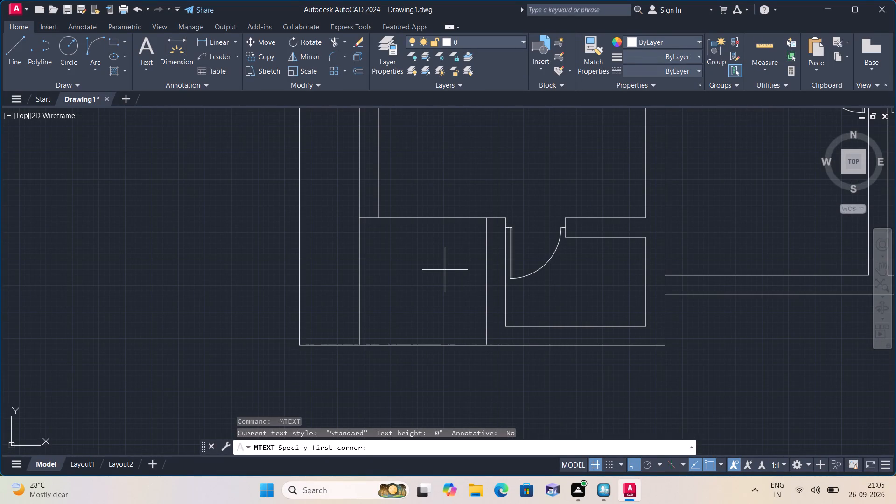
pyautogui.tripleClick(432, 271)
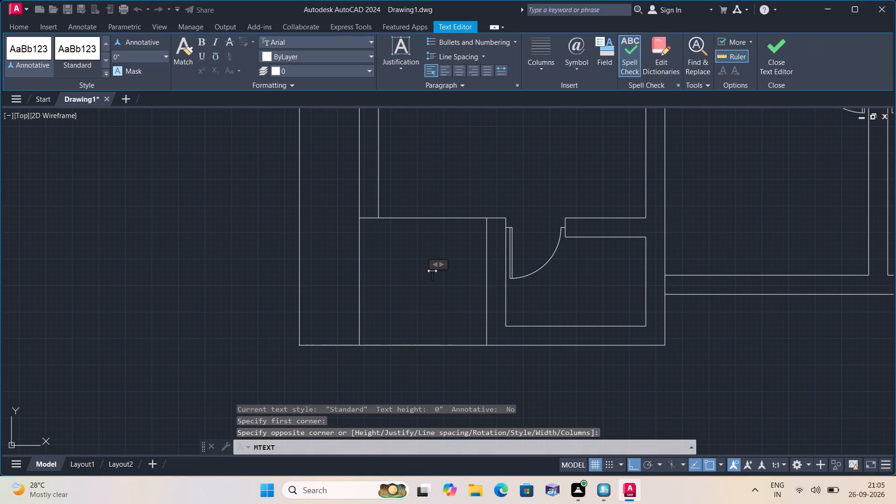
pyautogui.write('VV')
pyautogui.press('BackSpace')
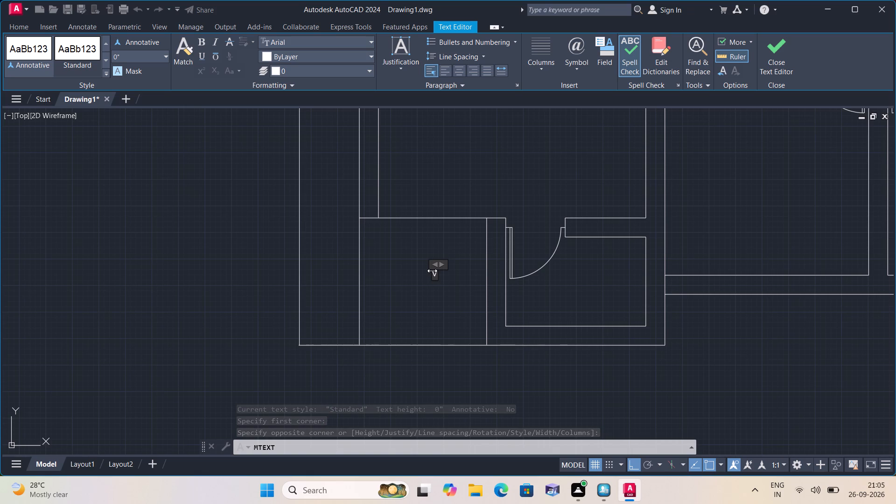
pyautogui.write('ER')
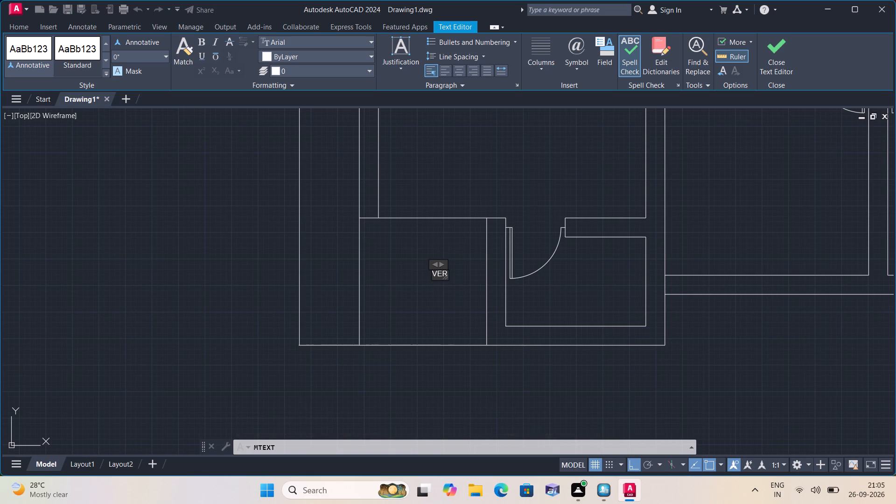
pyautogui.press('Return')
pyautogui.write('5\'0"')
pyautogui.press('x')
pyautogui.write('3\'6"')
pyautogui.click(418, 302)
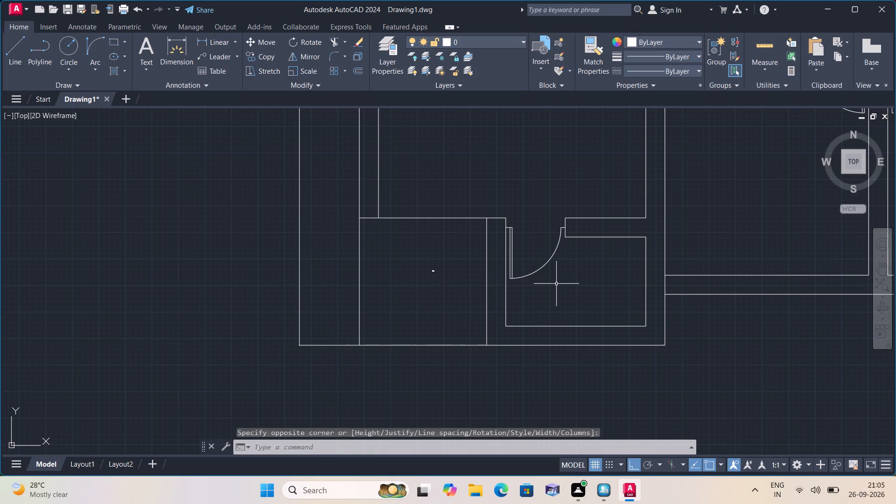
# Label the small room with a door directly east of VER with multiline text A.TOILET and 5'6"X3'6" on the second line.
pyautogui.press('space')
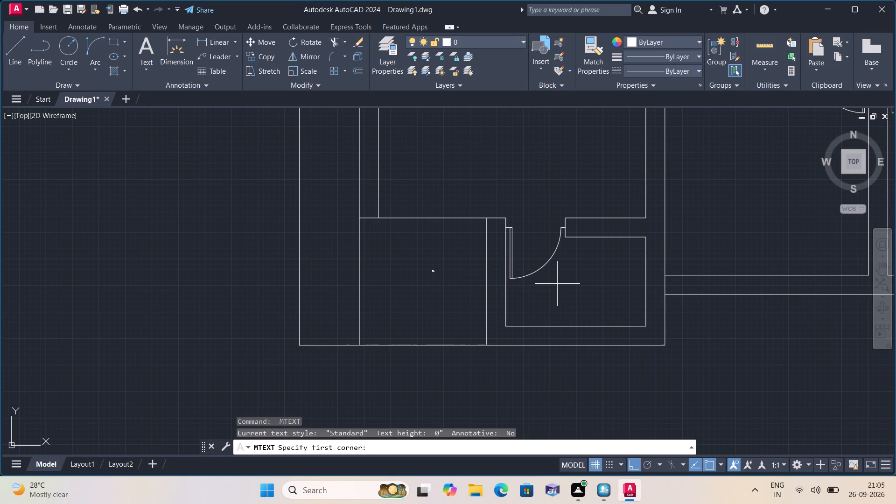
pyautogui.tripleClick(557, 284)
pyautogui.click(557, 284)
pyautogui.press('a')
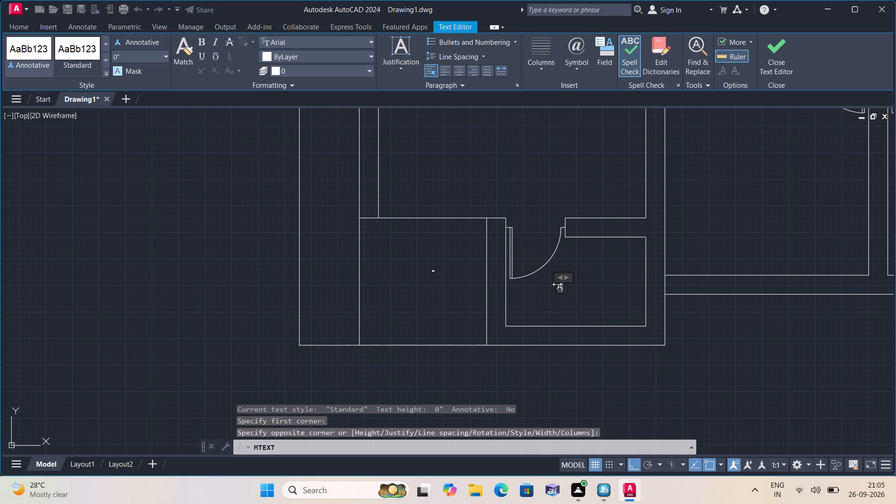
pyautogui.write('.TOILET')
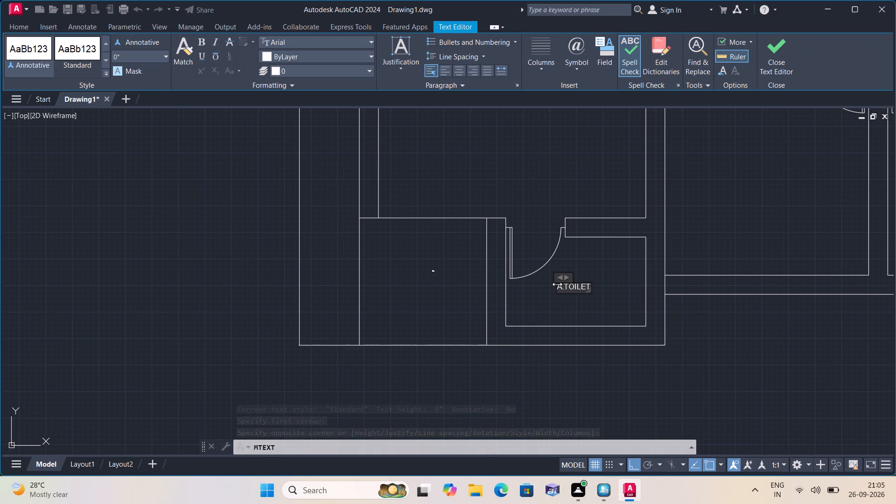
pyautogui.press('Return')
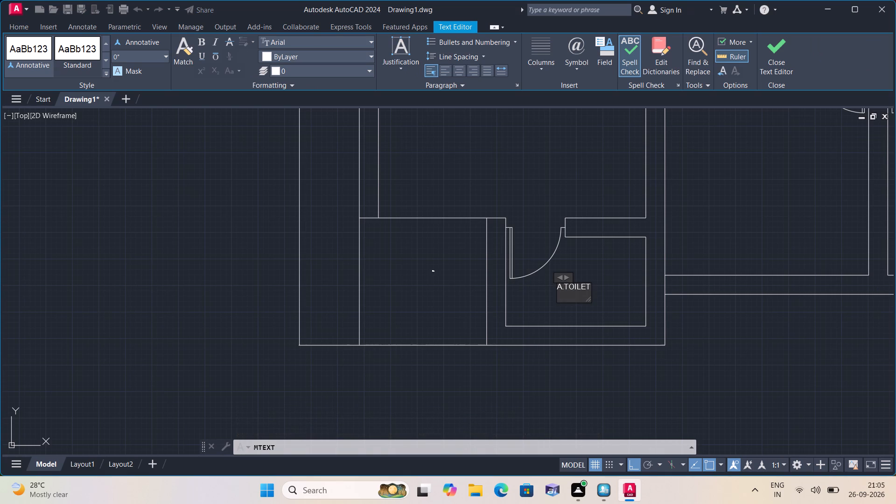
pyautogui.write("5'")
pyautogui.press('6')
pyautogui.hotkey('shift', '"')
pyautogui.press('x')
pyautogui.write('3\'6"')
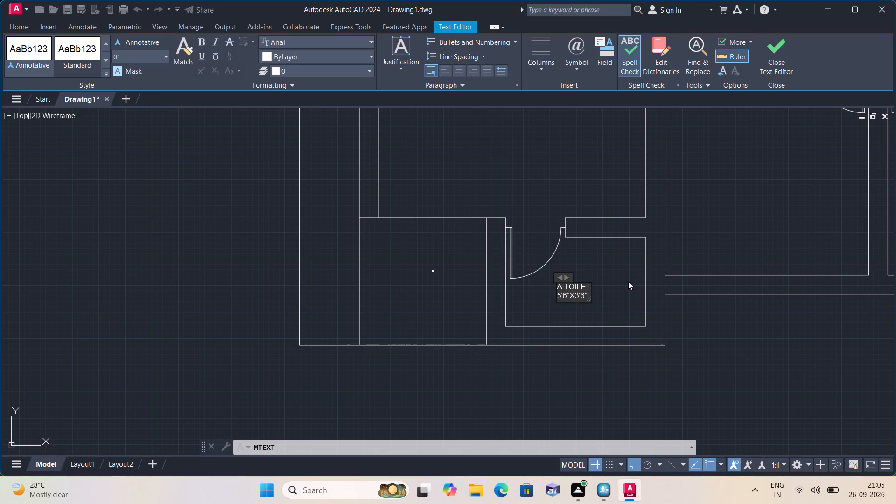
pyautogui.click(628, 281)
# Label the room east of BEDROOM 01, on the west side of the central wall, with multiline text KITCHEN and 8'0"X8'0" beneath.
pyautogui.scroll(-1, 627, 281)
pyautogui.moveTo(607, 269); pyautogui.dragTo(523, 310, button='middle')
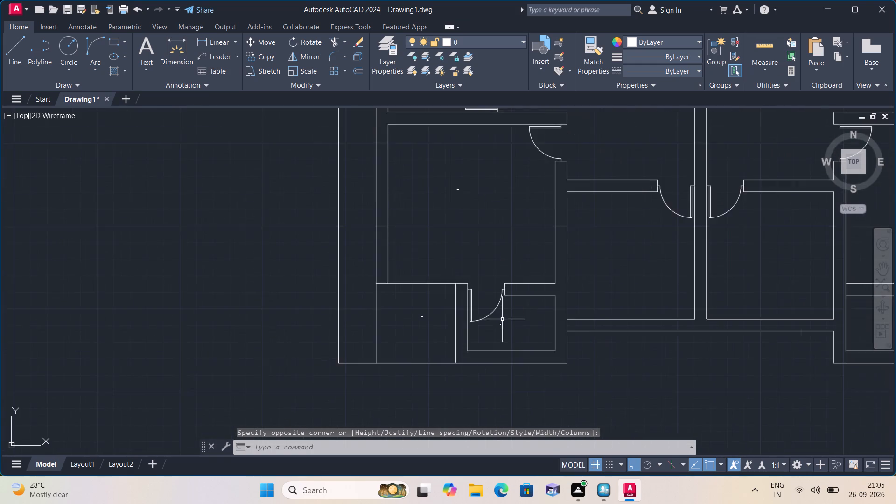
pyautogui.scroll(-1, 492, 326)
pyautogui.press('space')
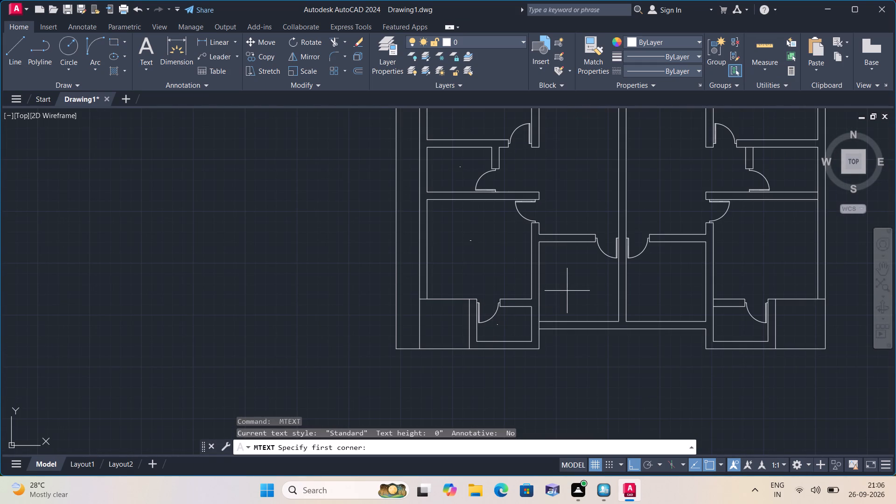
pyautogui.tripleClick(567, 291)
pyautogui.click(567, 290)
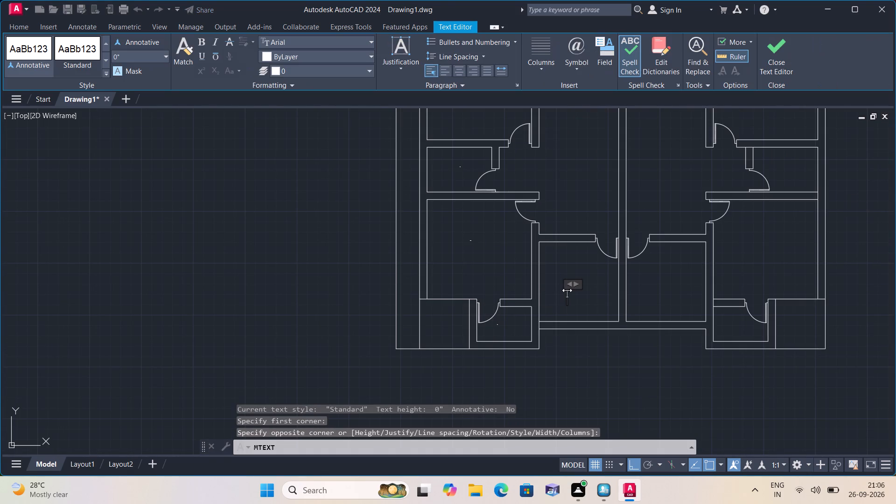
pyautogui.write('KITCHEN')
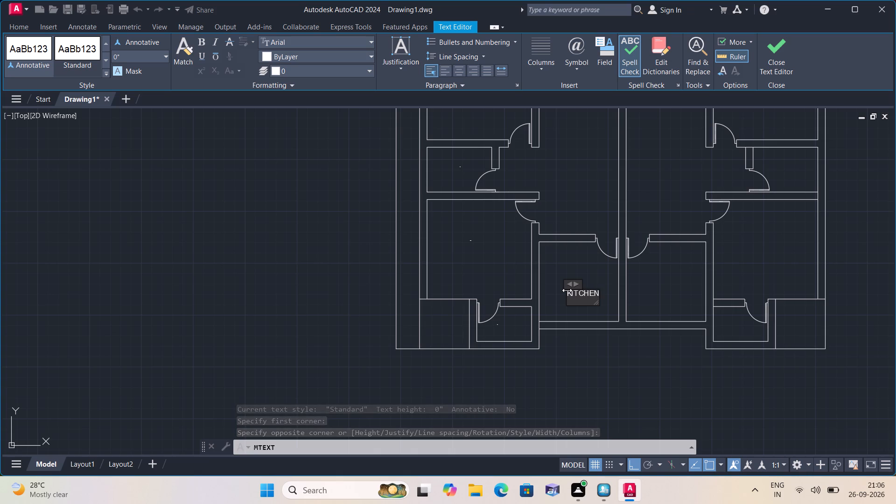
pyautogui.press('Return')
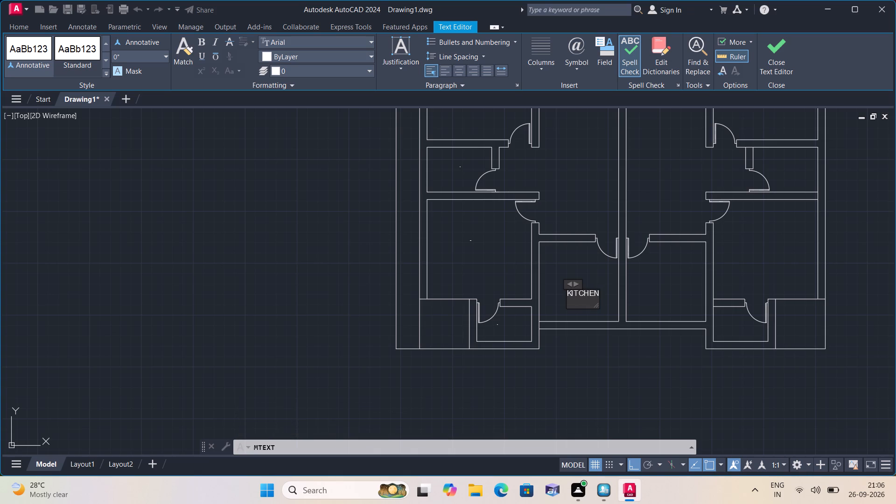
pyautogui.press('8')
pyautogui.press("'")
pyautogui.press('0')
pyautogui.hotkey('shift', '"')
pyautogui.press('x')
pyautogui.write('8\'0"')
pyautogui.click(568, 267)
# Label the mirrored room just east of the central wall with multiline text KITCHEN and 8'0"X8'0" on the second line.
pyautogui.press('space')
pyautogui.tripleClick(641, 278)
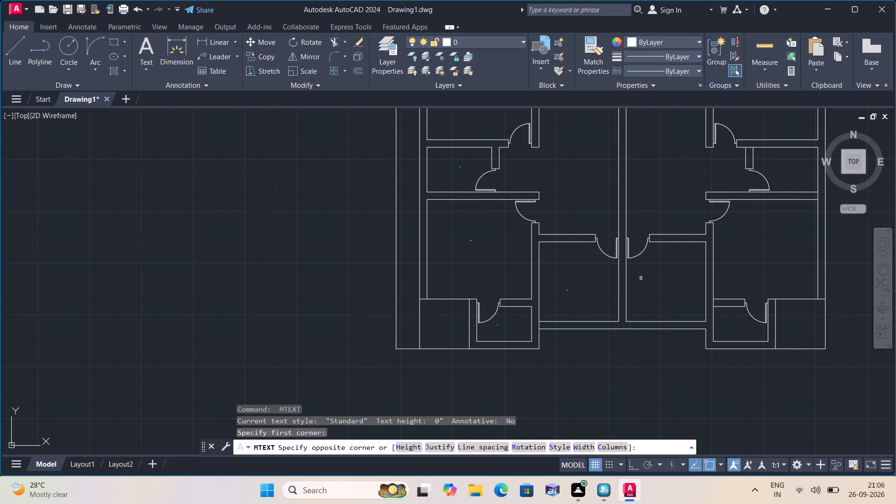
pyautogui.click(641, 278)
pyautogui.write('KITCHE')
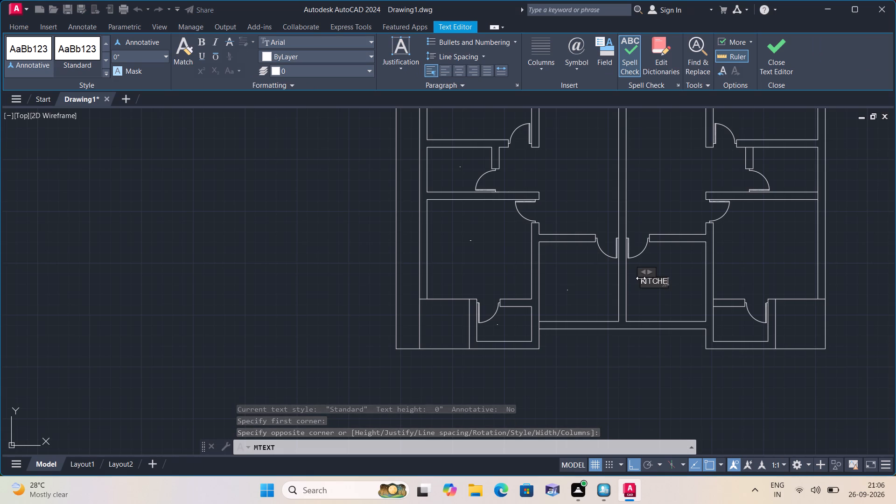
pyautogui.press('n')
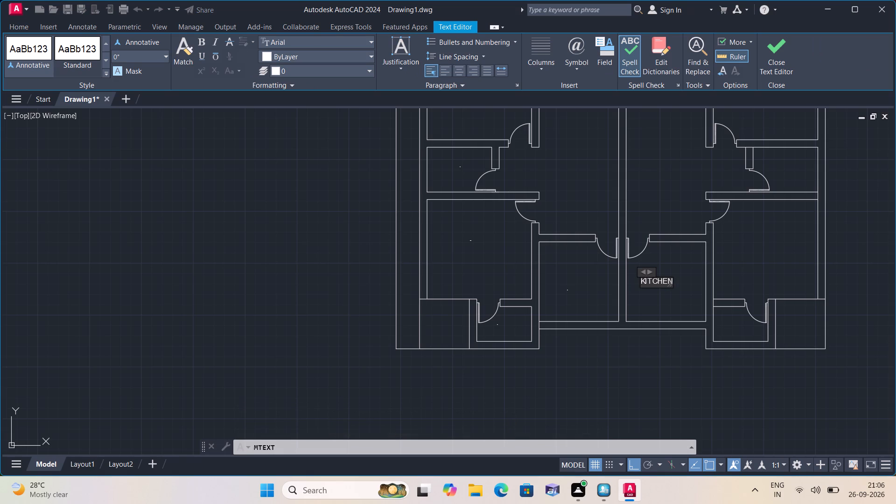
pyautogui.press('Return')
pyautogui.write('8\'0"')
pyautogui.press('x')
pyautogui.write("8'")
pyautogui.write('0"')
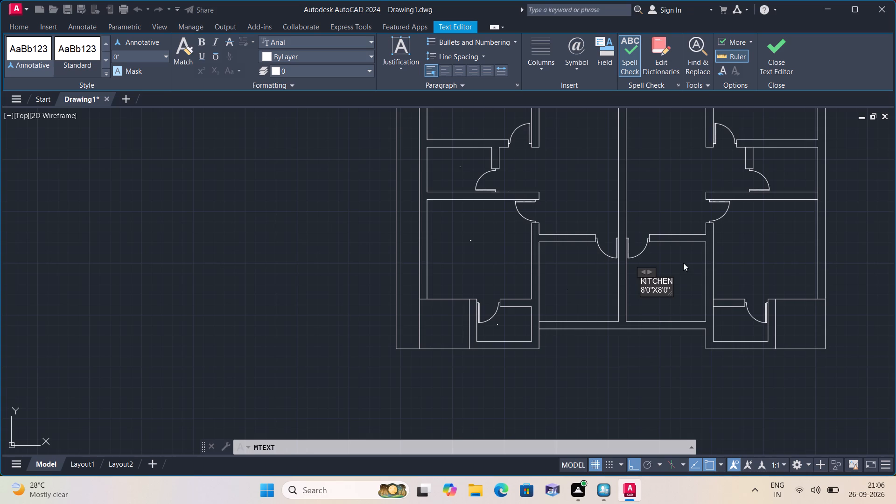
pyautogui.click(683, 263)
# Label the long central room on the west side of the central wall with multiline text LIVING/DINING and 19'6"X8'0" on the second line.
pyautogui.moveTo(574, 165); pyautogui.dragTo(568, 260, button='middle')
pyautogui.press('space')
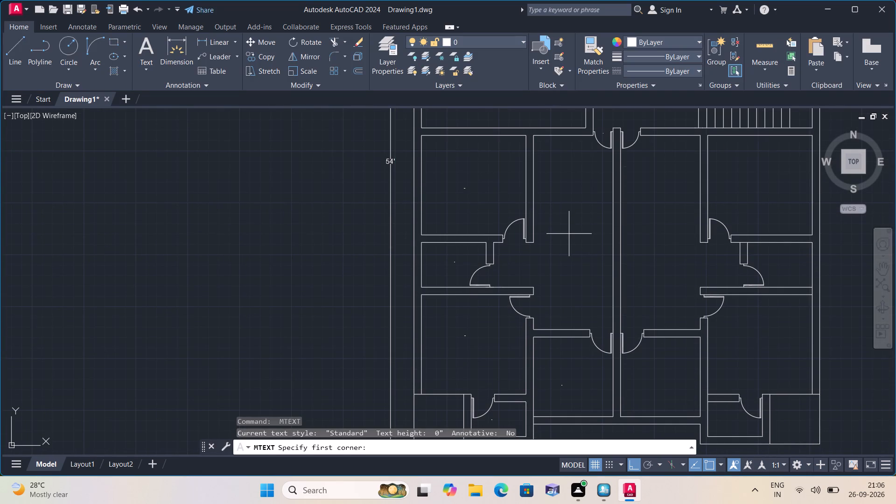
pyautogui.tripleClick(566, 240)
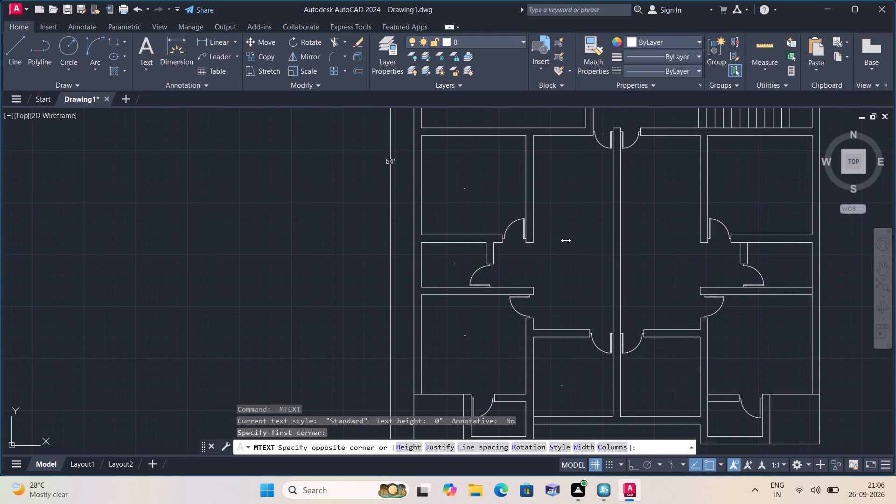
pyautogui.write('LI')
pyautogui.write('VING')
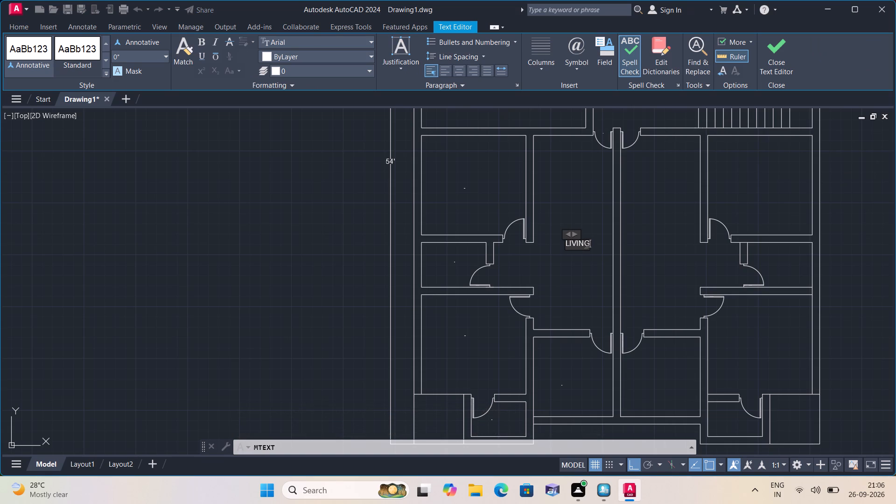
pyautogui.press('/')
pyautogui.write('DINING')
pyautogui.press('Return')
pyautogui.write("19'")
pyautogui.press('6')
pyautogui.hotkey('shift', '"')
pyautogui.press('x')
pyautogui.press('8')
pyautogui.press("'")
pyautogui.press('0')
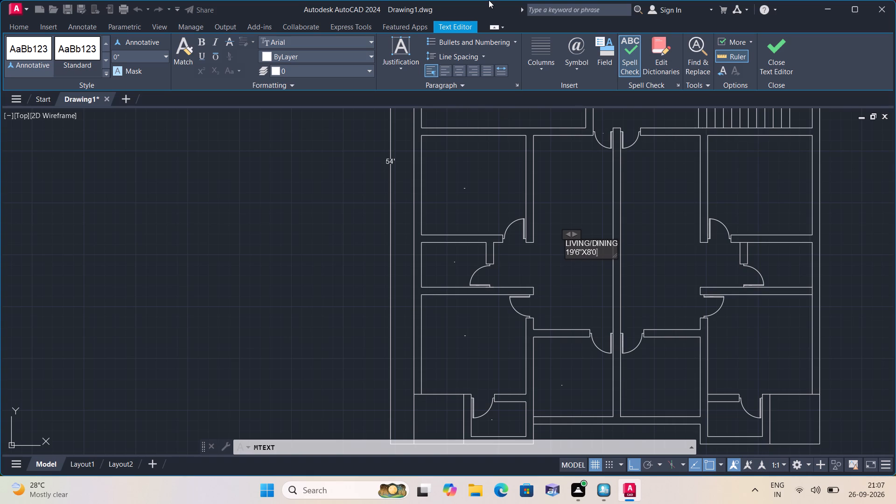
pyautogui.hotkey('shift', '"')
pyautogui.click(553, 254)
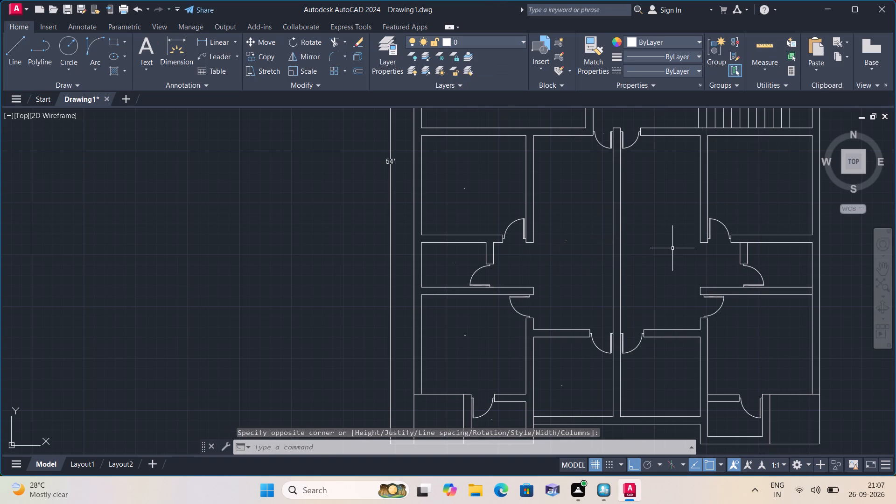
# Label the mirrored long room just east of the central wall with multiline text LIVING/DINING and 19'6"X8'0" on the second line.
pyautogui.press('space')
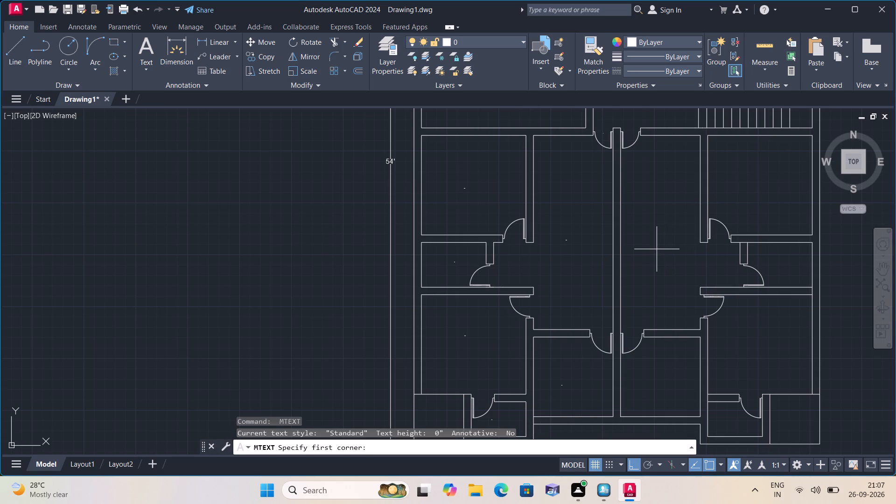
pyautogui.tripleClick(655, 245)
pyautogui.click(655, 245)
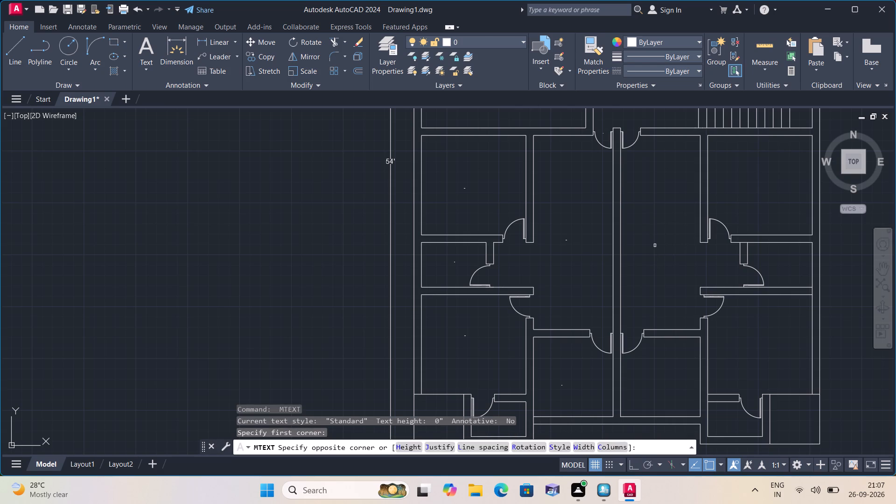
pyautogui.write('LIVING')
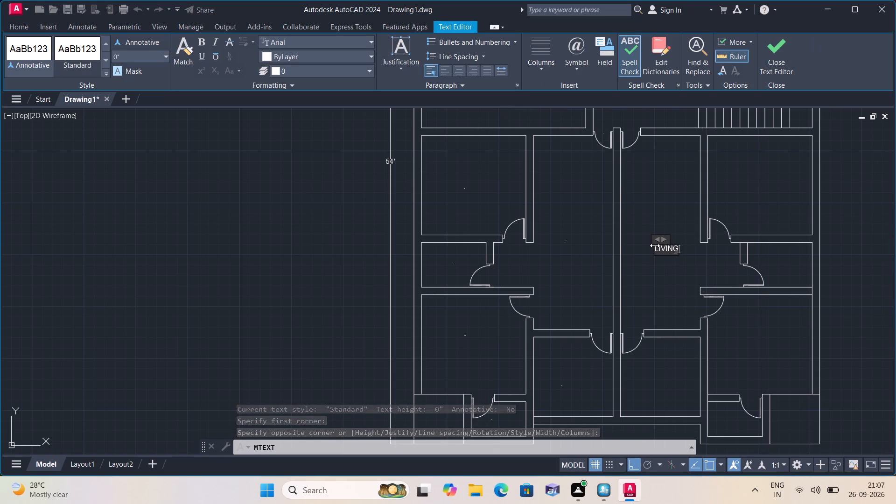
pyautogui.press('/')
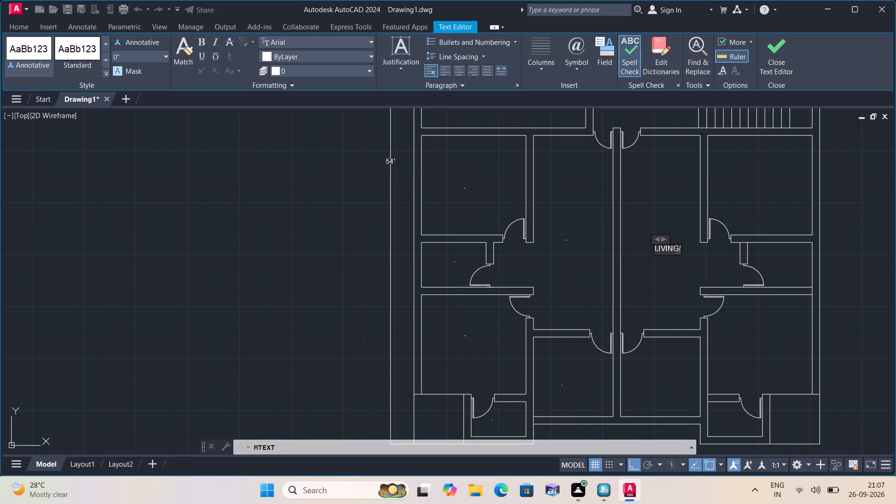
pyautogui.write('DINING')
pyautogui.press('Return')
pyautogui.write("19'6")
pyautogui.hotkey('shift', '"')
pyautogui.press('x')
pyautogui.write("8'0")
pyautogui.hotkey('shift', '"')
pyautogui.click(676, 278)
# Label the large room below the staircase in the east unit with multiline text BEDROOM 02 and 10'6"X10'0" on the second line.
pyautogui.moveTo(736, 203); pyautogui.dragTo(731, 203, button='middle')
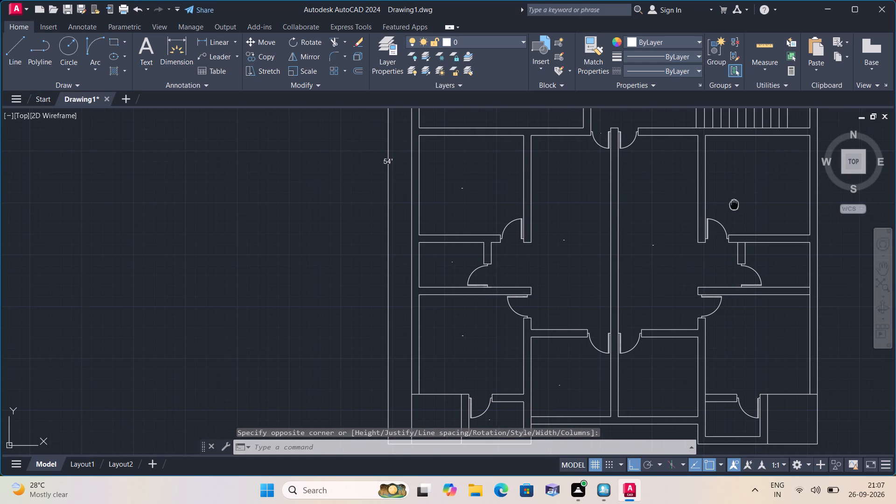
pyautogui.moveTo(731, 203); pyautogui.dragTo(644, 205, button='middle')
pyautogui.press('space')
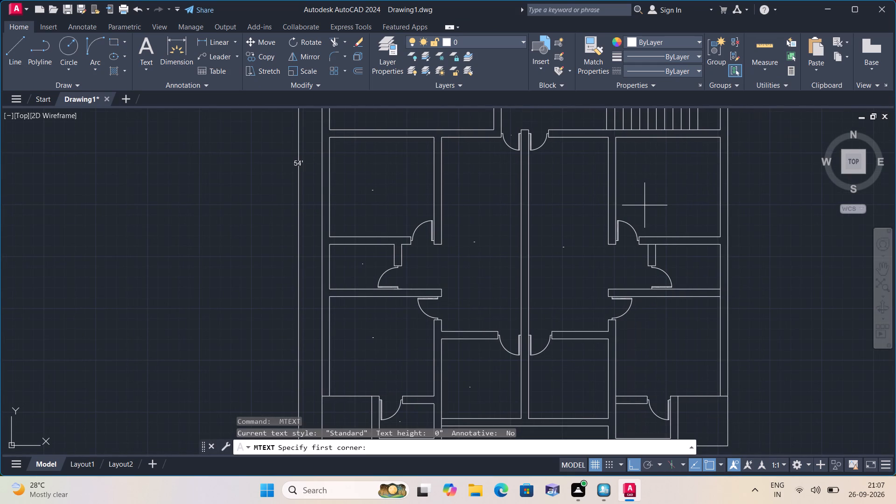
pyautogui.tripleClick(634, 200)
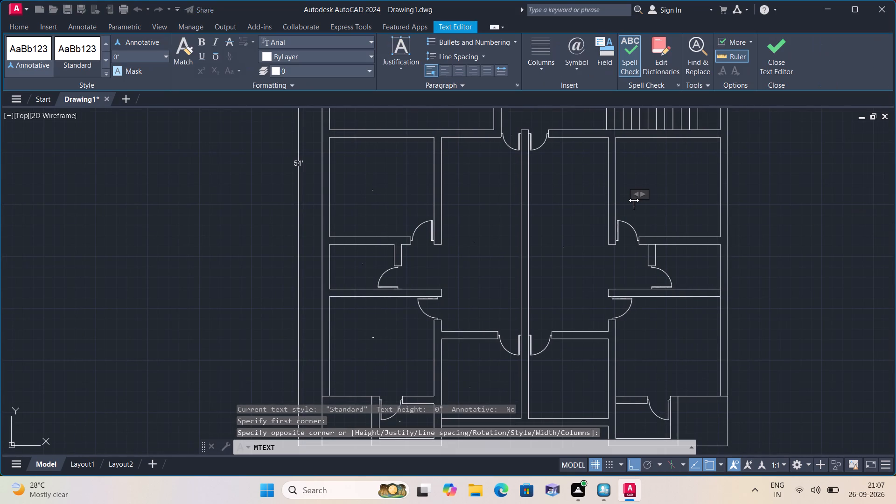
pyautogui.write('BEDROOM')
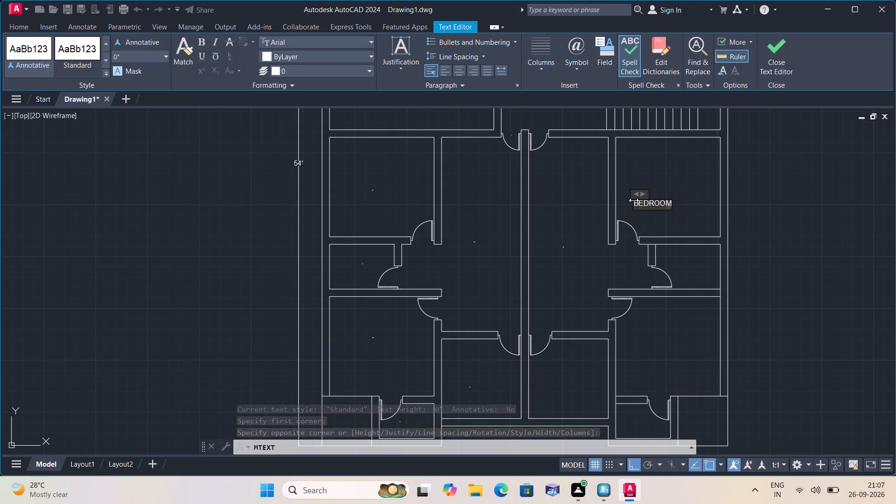
pyautogui.press('space')
pyautogui.write('02')
pyautogui.press('Return')
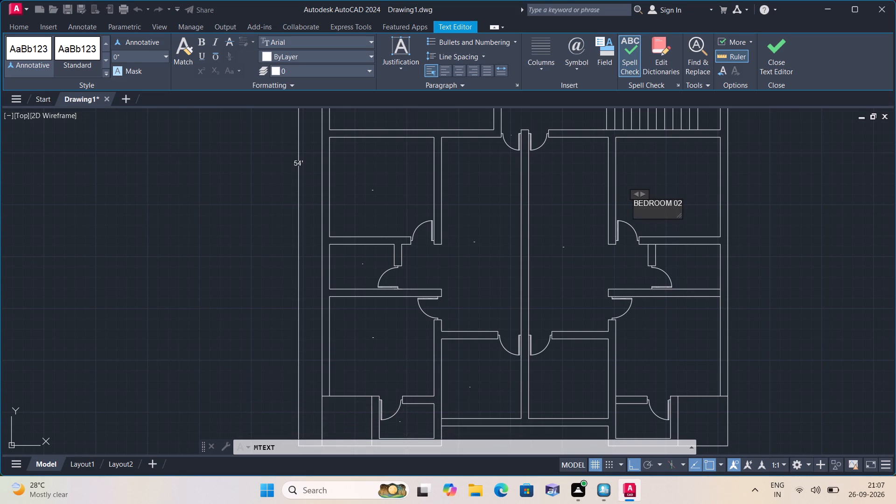
pyautogui.write('10\'6"')
pyautogui.press('x')
pyautogui.write('10\'0"')
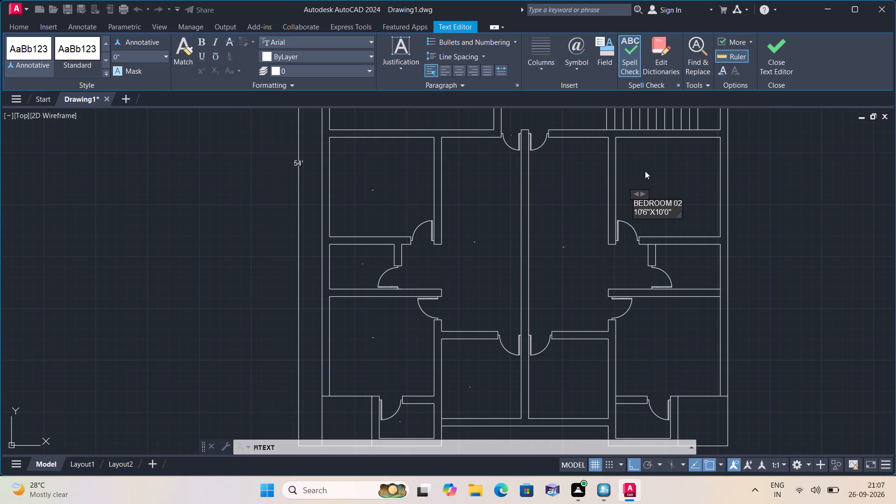
pyautogui.click(645, 171)
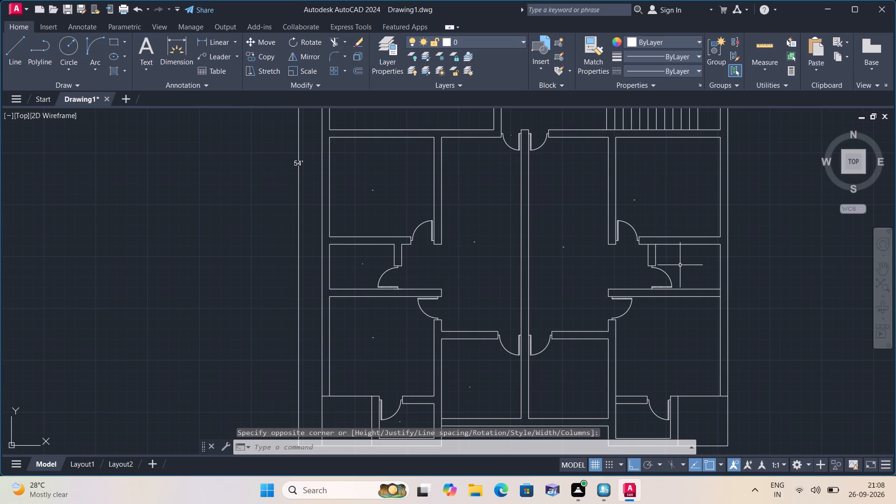
# Label the small room below BEDROOM 02 in the east unit with multiline text C.TOILET and 6'6"X4'6" on the second line.
pyautogui.press('space')
pyautogui.tripleClick(680, 265)
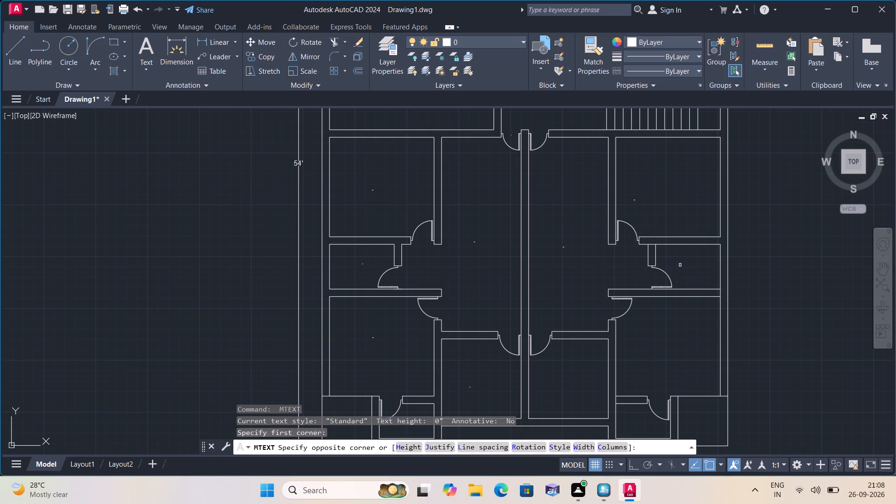
pyautogui.click(680, 265)
pyautogui.write('C.')
pyautogui.write('TOILET')
pyautogui.press('Return')
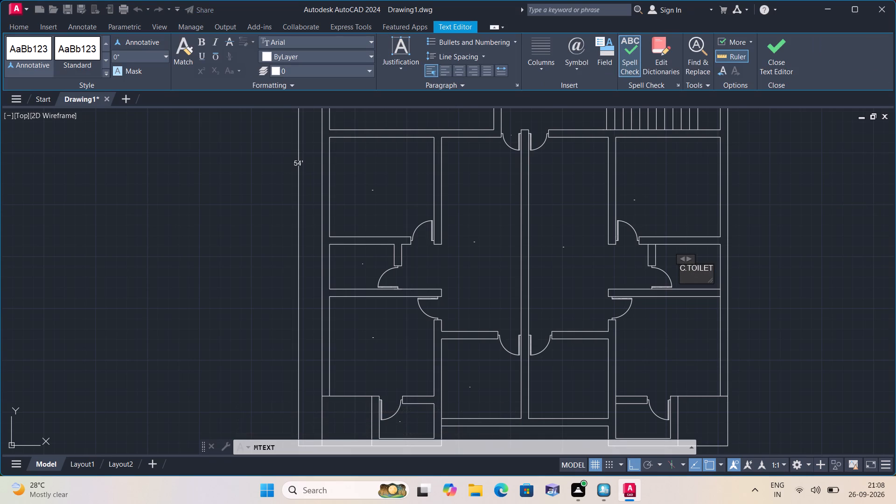
pyautogui.press('6')
pyautogui.press("'")
pyautogui.write('6"')
pyautogui.press('x')
pyautogui.write("4'")
pyautogui.write('6"')
pyautogui.click(692, 304)
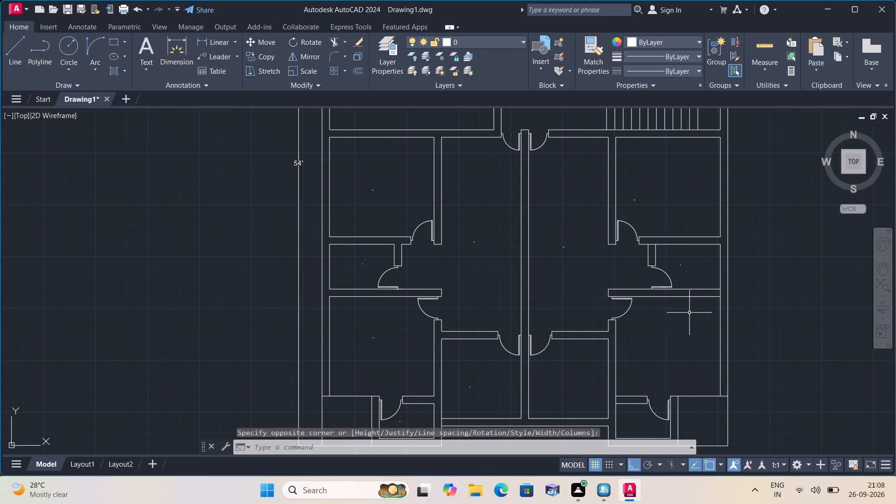
# Label the large room below the C.TOILET in the east unit with multiline text BEDROOM 01 and 10'6"X10'0" on the second line.
pyautogui.press('space')
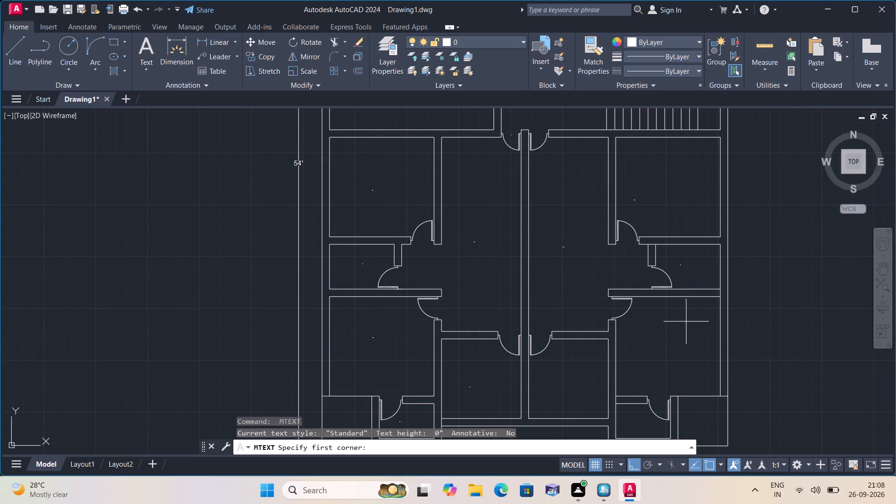
pyautogui.tripleClick(639, 355)
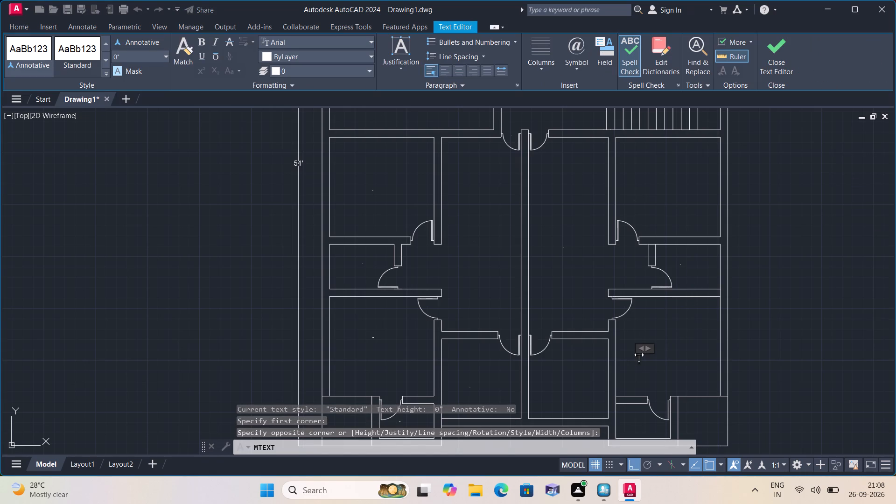
pyautogui.write('BEDR')
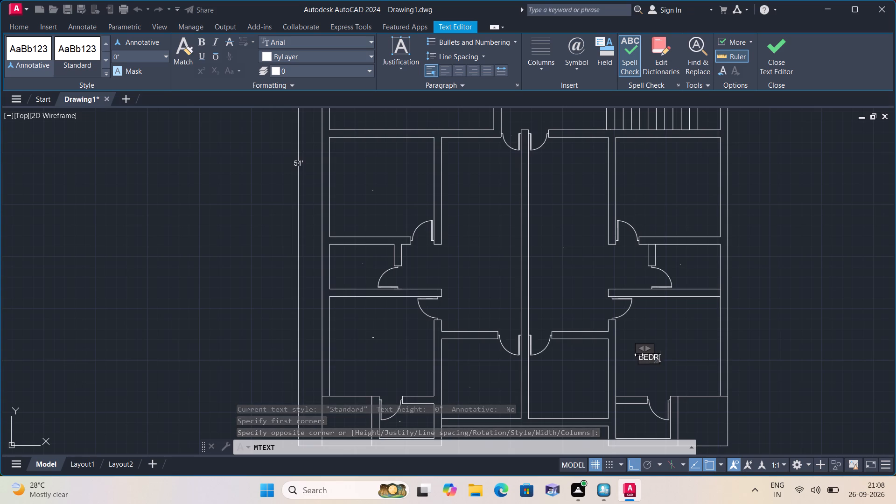
pyautogui.write('OOM')
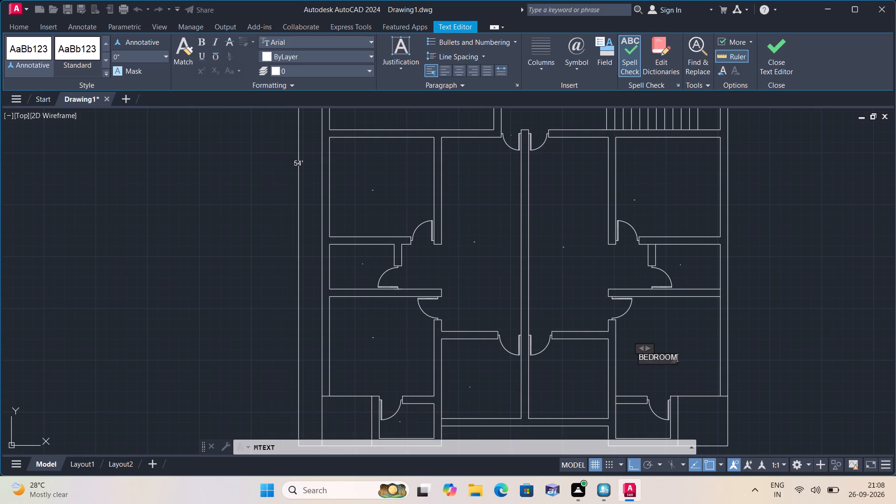
pyautogui.press('space')
pyautogui.write('01')
pyautogui.press('Return')
pyautogui.write('10')
pyautogui.press("'")
pyautogui.press('6')
pyautogui.write('"X')
pyautogui.write('10\'0"')
pyautogui.scroll(-2, 787, 383)
pyautogui.scroll(1, 763, 369)
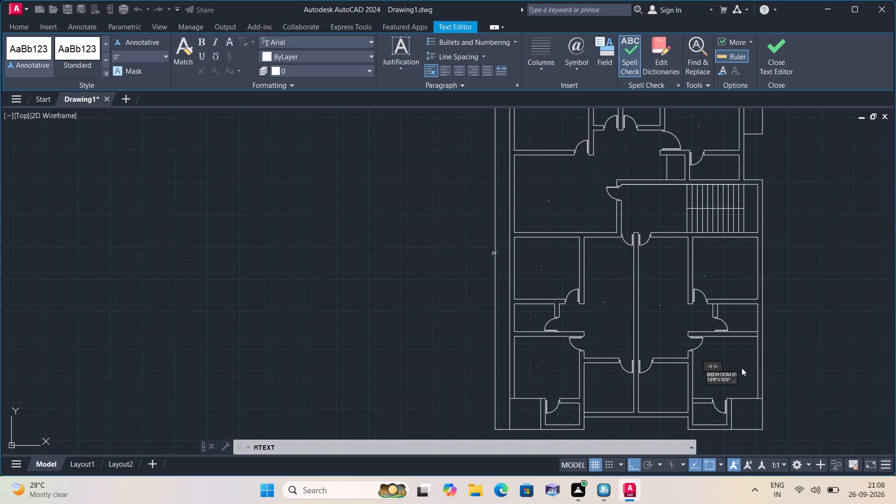
pyautogui.click(742, 357)
# Label the small room below BEDROOM 01 in the east unit with multiline text A.TOILET and 5'6"X3'6" on the second line.
pyautogui.moveTo(743, 383); pyautogui.dragTo(687, 281, button='middle')
pyautogui.scroll(2, 645, 313)
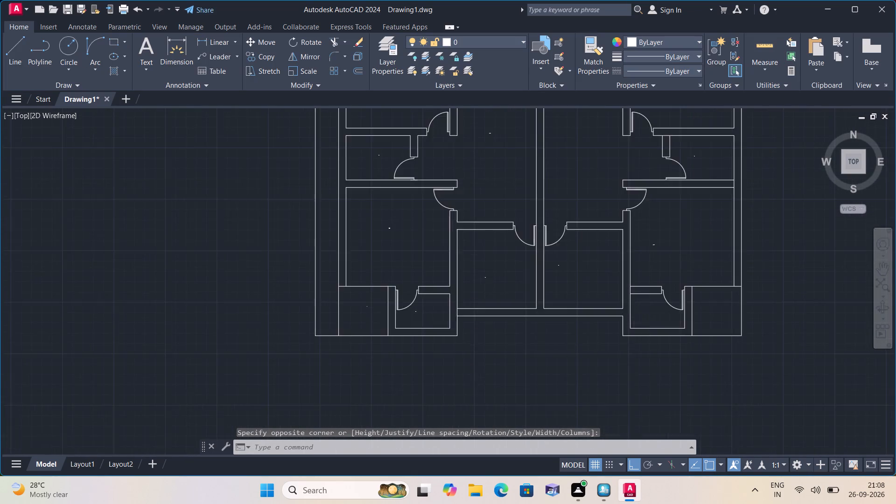
pyautogui.scroll(1, 645, 313)
pyautogui.press('space')
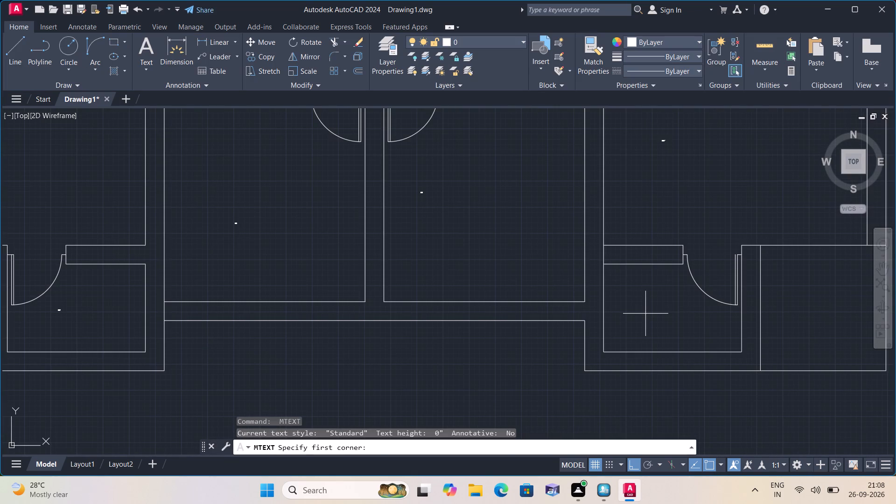
pyautogui.tripleClick(645, 314)
pyautogui.write('A.TOI')
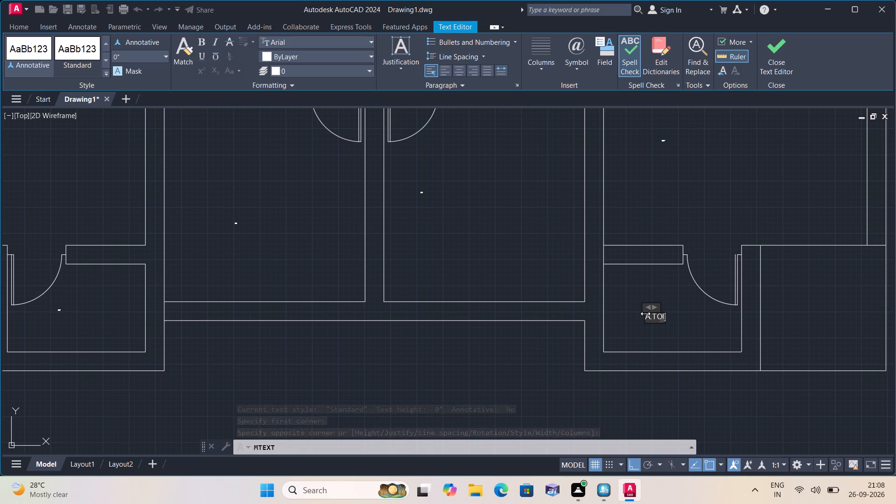
pyautogui.press(';')
pyautogui.press('BackSpace')
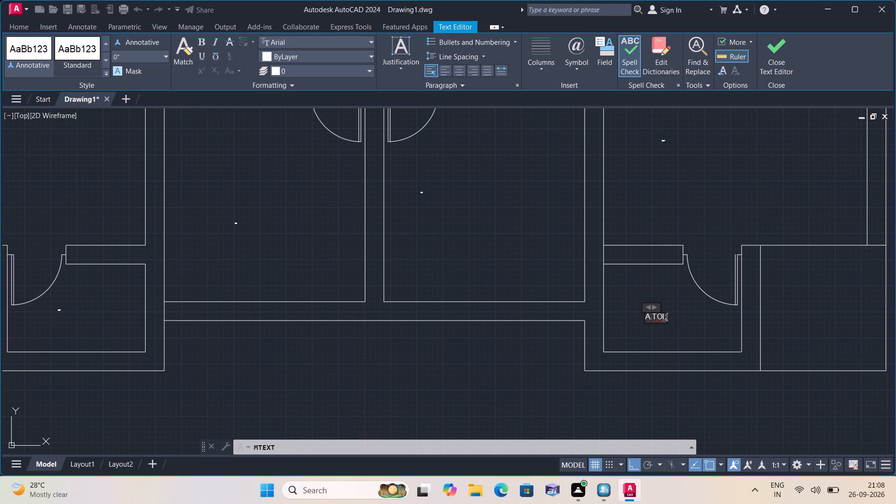
pyautogui.press('l')
pyautogui.write('ET')
pyautogui.press('Return')
pyautogui.write("5'")
pyautogui.press('6')
pyautogui.write('"X')
pyautogui.write('3\'6"')
pyautogui.click(663, 303)
# Label the southeast corner space beside the A.TOILET with multiline text VER and 5'0"X3'6" on the second line.
pyautogui.moveTo(654, 299); pyautogui.dragTo(647, 295, button='middle')
pyautogui.scroll(-1, 653, 298)
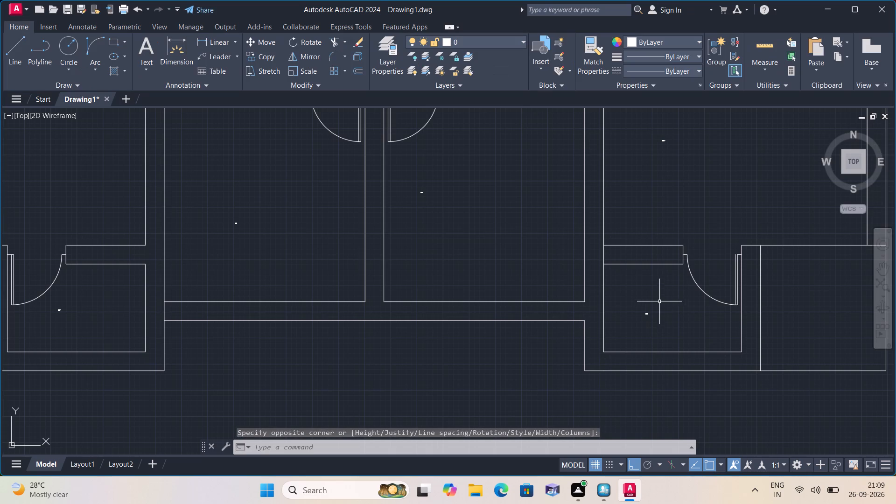
pyautogui.moveTo(647, 295); pyautogui.dragTo(576, 275, button='middle')
pyautogui.scroll(1, 664, 275)
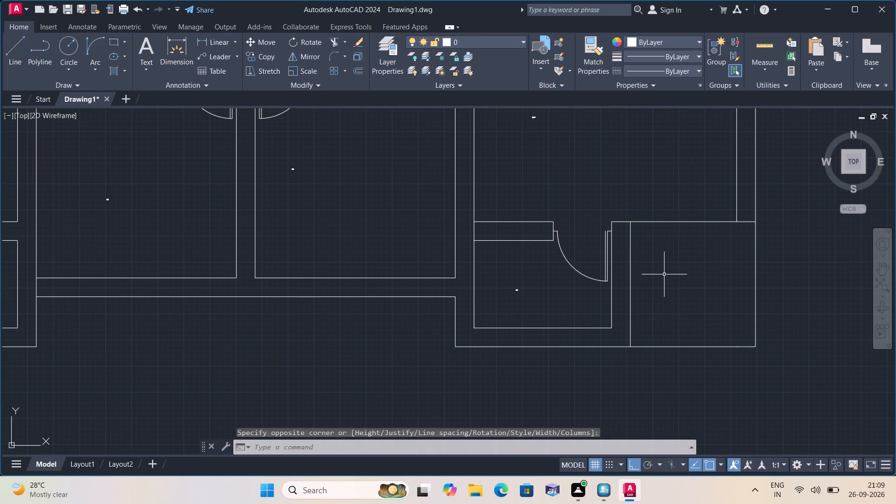
pyautogui.press('space')
pyautogui.tripleClick(671, 277)
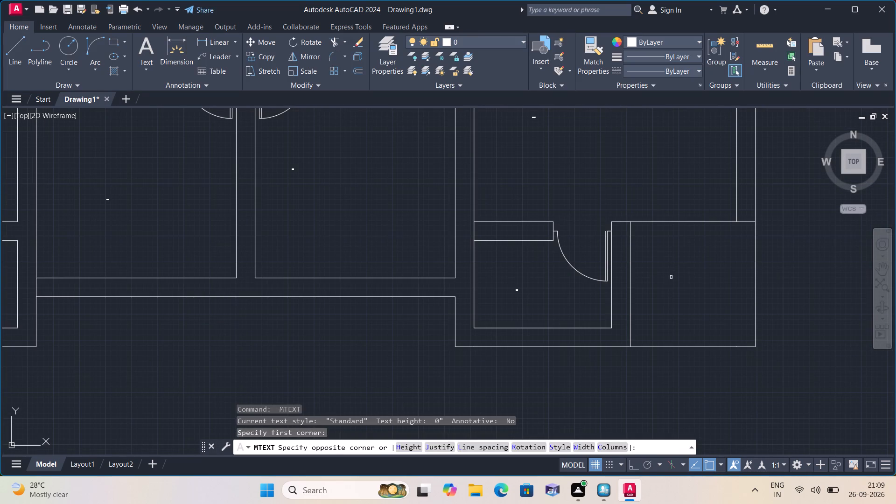
pyautogui.write('VER')
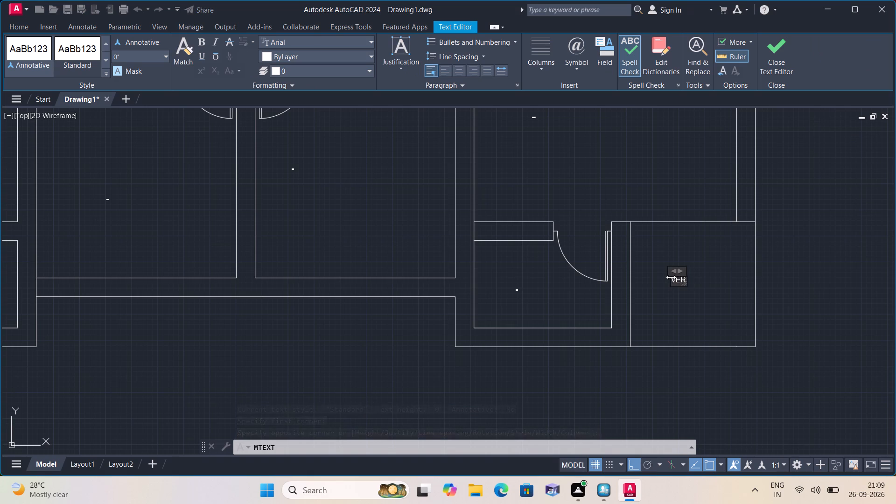
pyautogui.press('Return')
pyautogui.write('5\'0"')
pyautogui.press('x')
pyautogui.write("3'6")
pyautogui.hotkey('shift', '"')
pyautogui.click(560, 281)
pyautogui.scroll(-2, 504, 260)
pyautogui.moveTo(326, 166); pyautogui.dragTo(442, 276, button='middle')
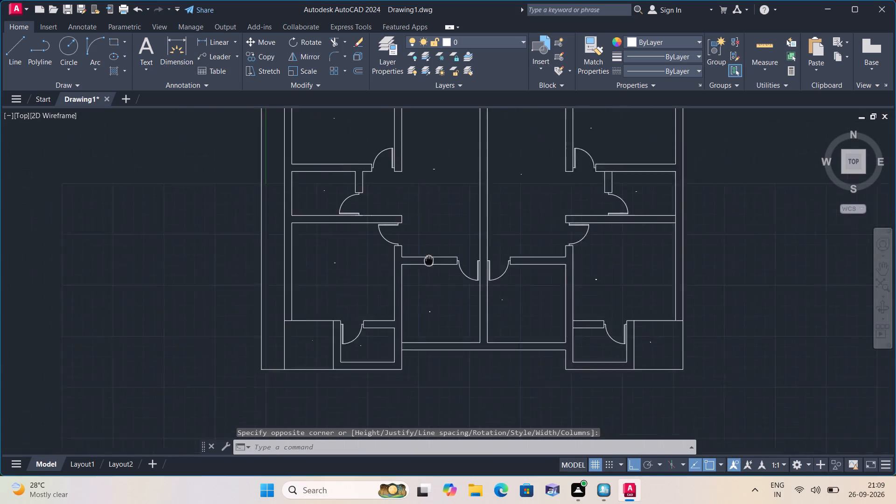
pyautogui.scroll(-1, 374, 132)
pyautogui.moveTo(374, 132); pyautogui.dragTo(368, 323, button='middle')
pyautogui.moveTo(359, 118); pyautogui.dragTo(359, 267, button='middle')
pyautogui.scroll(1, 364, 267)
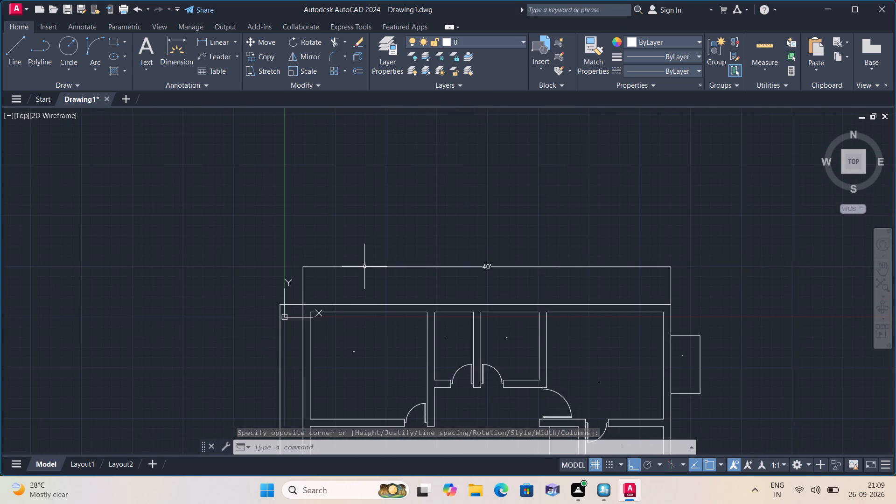
# Add multiline text PLOT SIZE 40'0"X54'0"=2160 SFT above the 40' dimension on the north side of the plan.
pyautogui.scroll(1, 364, 266)
pyautogui.press('space')
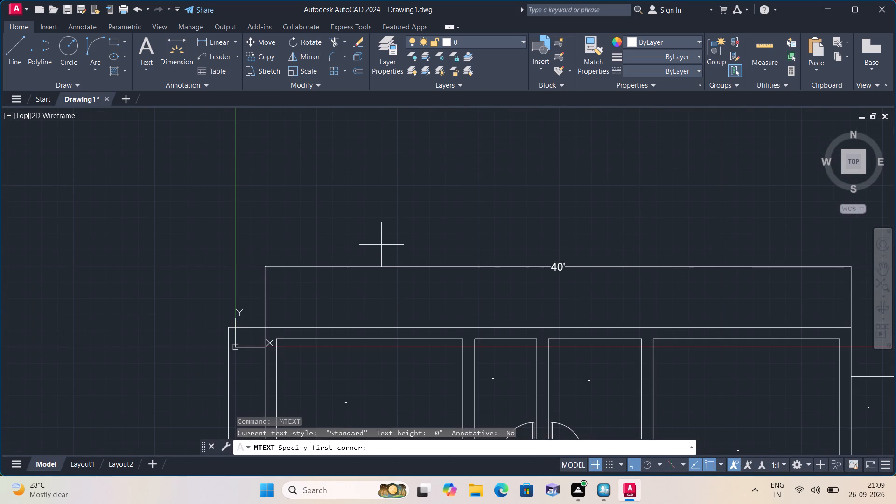
pyautogui.tripleClick(383, 235)
pyautogui.click(383, 234)
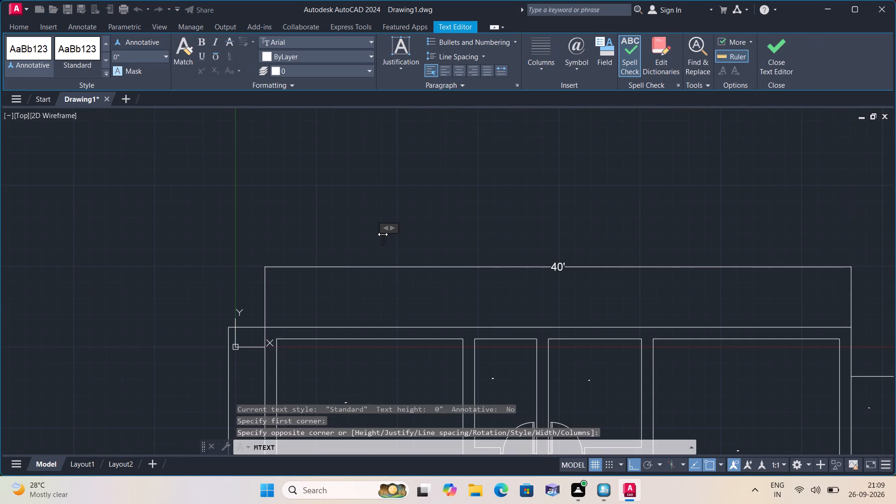
pyautogui.write('PLOT')
pyautogui.press('space')
pyautogui.write('SI')
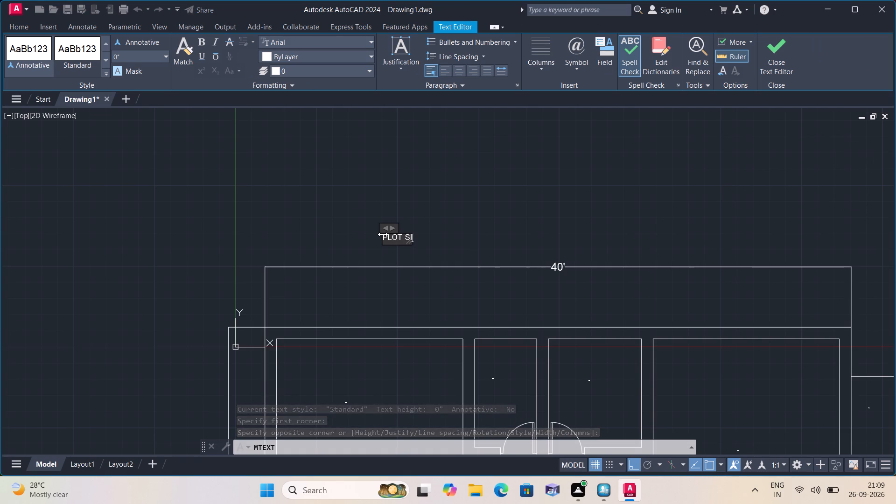
pyautogui.write('ZE')
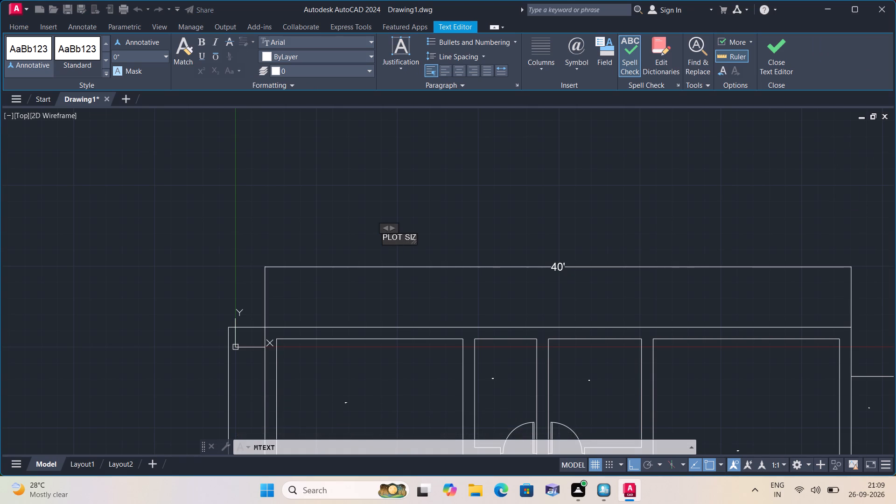
pyautogui.press('space')
pyautogui.write("40'")
pyautogui.press('0')
pyautogui.hotkey('shift', '"')
pyautogui.press('x')
pyautogui.write("54'0")
pyautogui.hotkey('shift', '"')
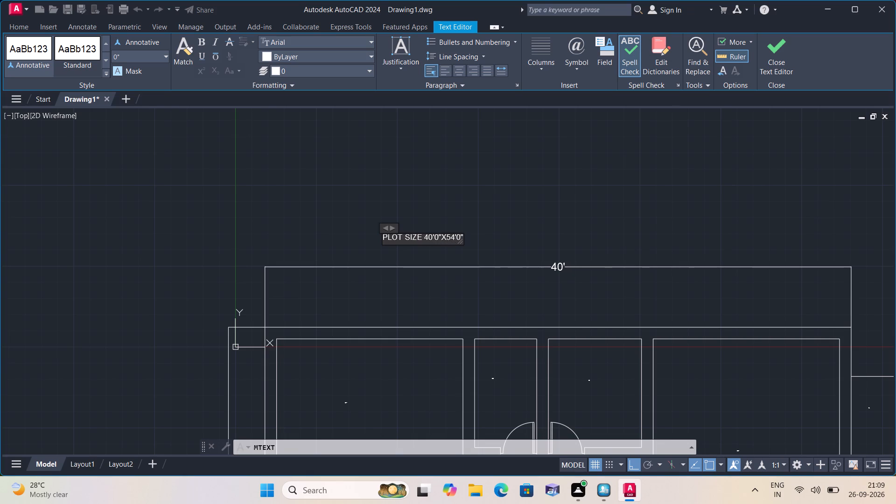
pyautogui.press('=')
pyautogui.write('216')
pyautogui.press('0')
pyautogui.press('space')
pyautogui.write('SFT')
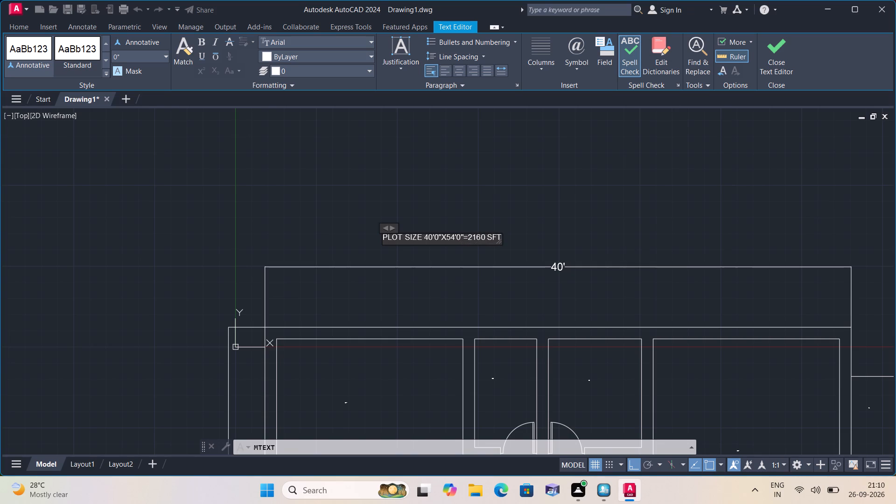
pyautogui.click(470, 218)
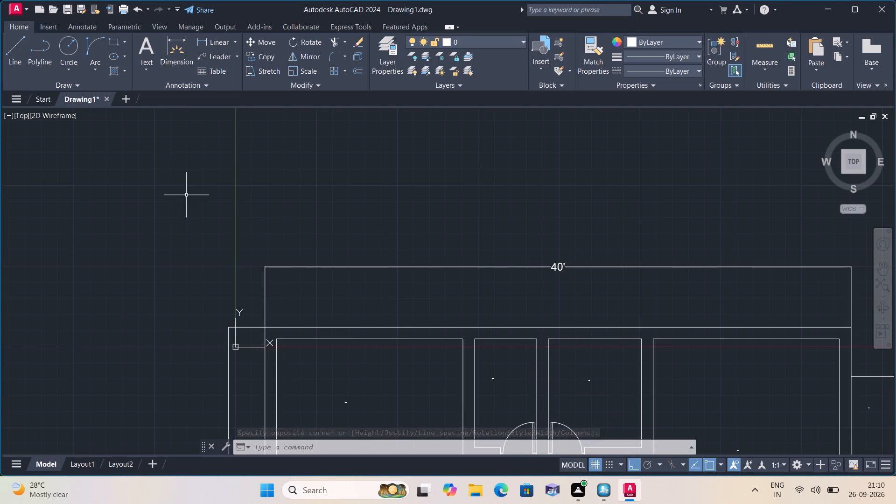
# Select all multiline text labels like the northwest bedroom's label and set their text height to 6".
pyautogui.scroll(-1, 269, 224)
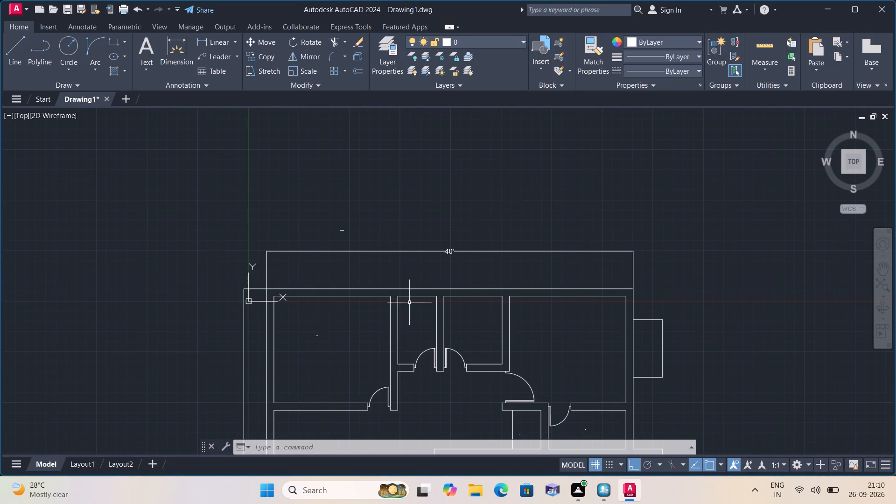
pyautogui.scroll(2, 537, 298)
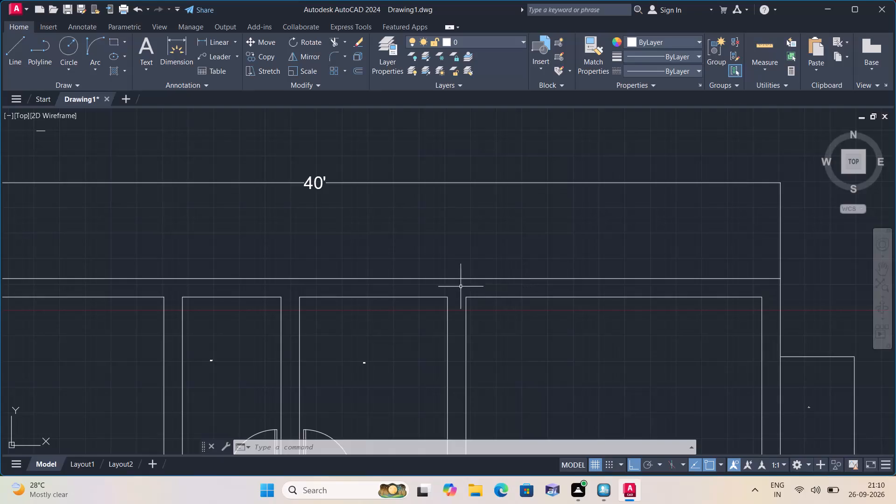
pyautogui.scroll(-2, 302, 212)
pyautogui.moveTo(301, 211); pyautogui.dragTo(404, 147, button='middle')
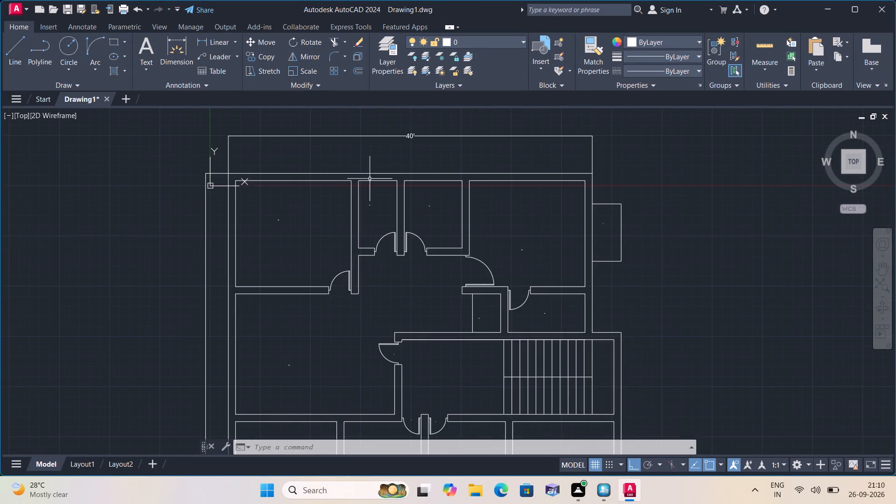
pyautogui.scroll(2, 323, 208)
pyautogui.scroll(2, 183, 247)
pyautogui.moveTo(215, 198); pyautogui.dragTo(219, 208)
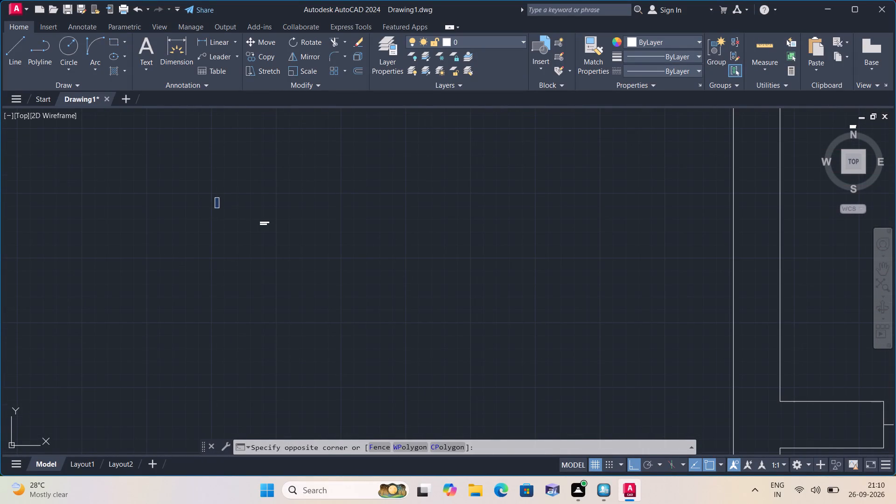
pyautogui.click(316, 280)
pyautogui.click(410, 249)
pyautogui.rightClick(410, 249)
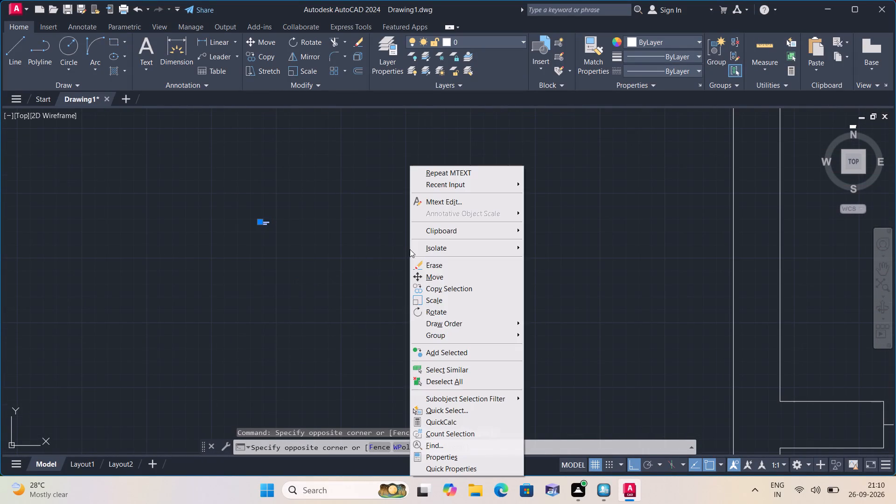
pyautogui.click(438, 368)
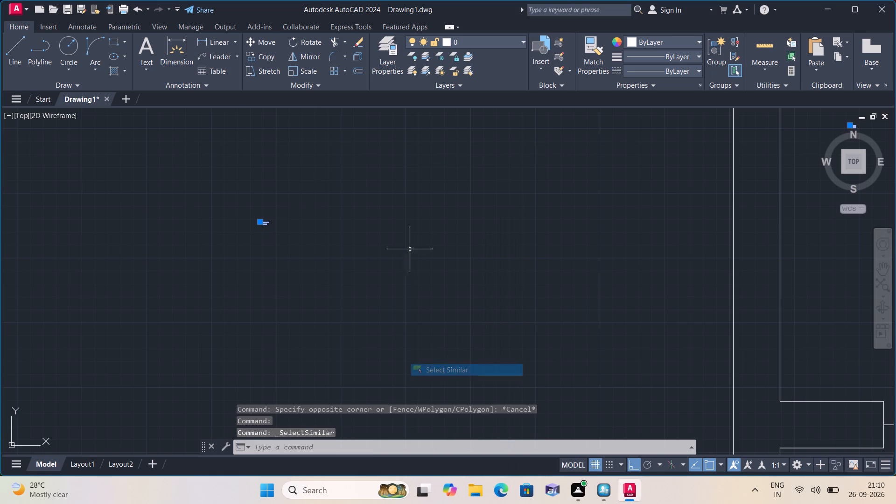
pyautogui.rightClick(399, 189)
pyautogui.scroll(-2, 415, 241)
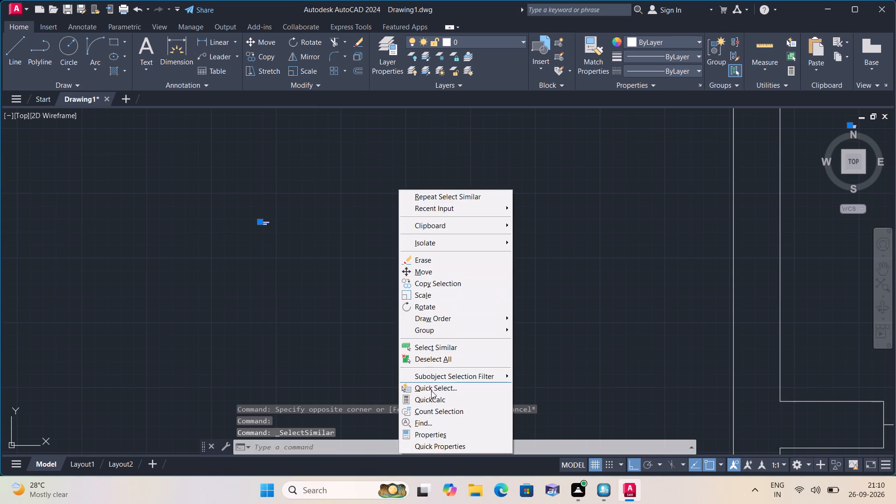
pyautogui.click(433, 431)
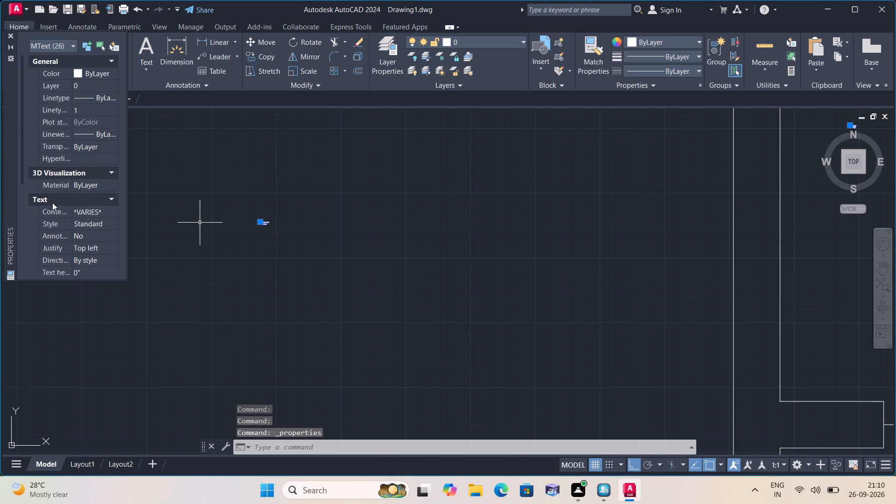
pyautogui.scroll(-1, 73, 237)
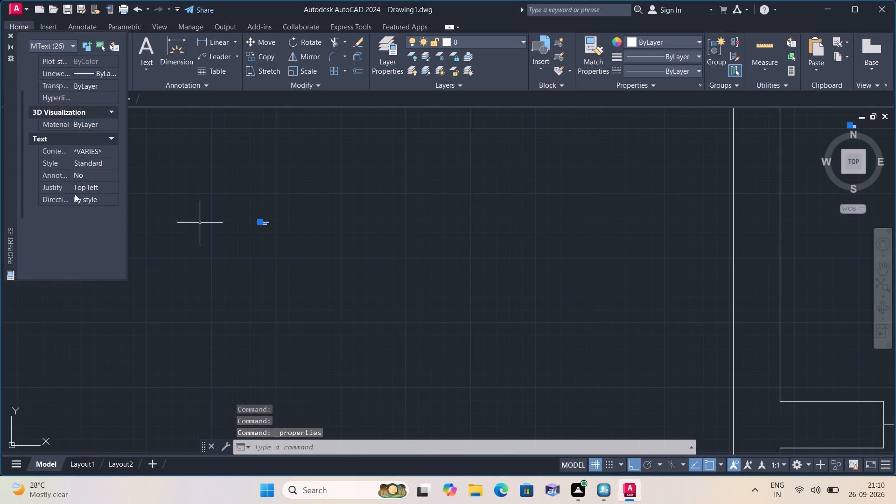
pyautogui.click(82, 211)
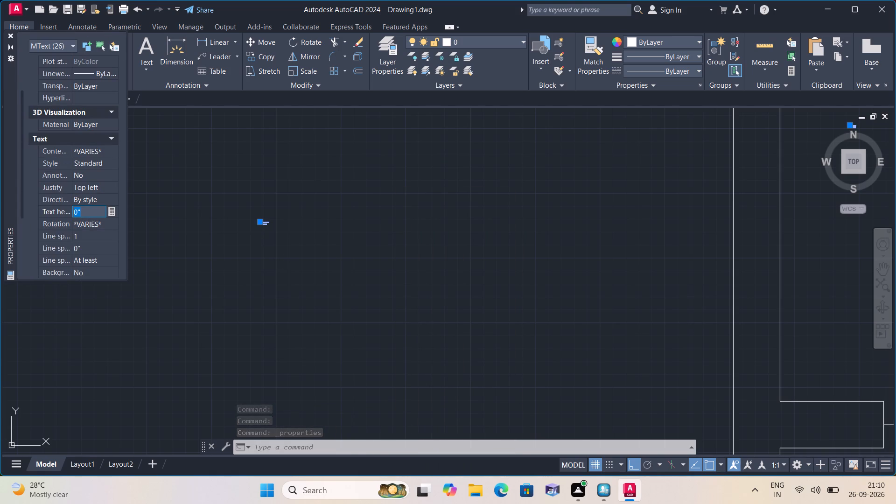
pyautogui.press('BackSpace')
pyautogui.write('6"')
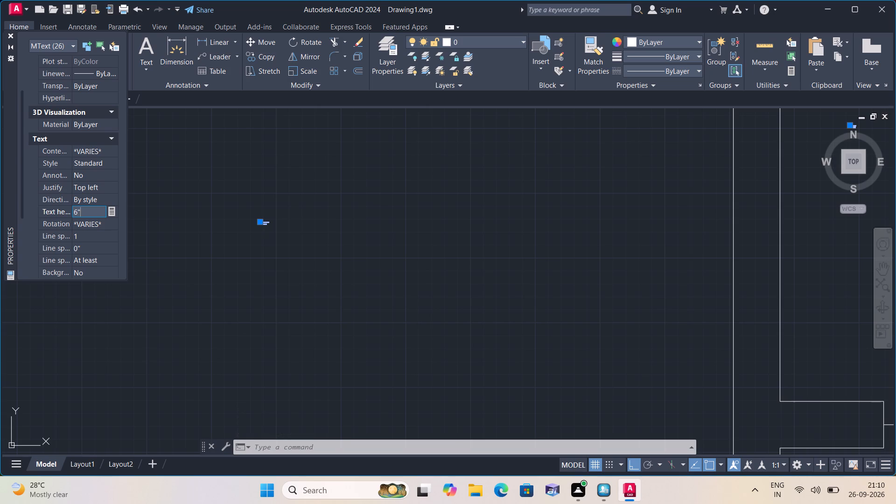
pyautogui.click(322, 276)
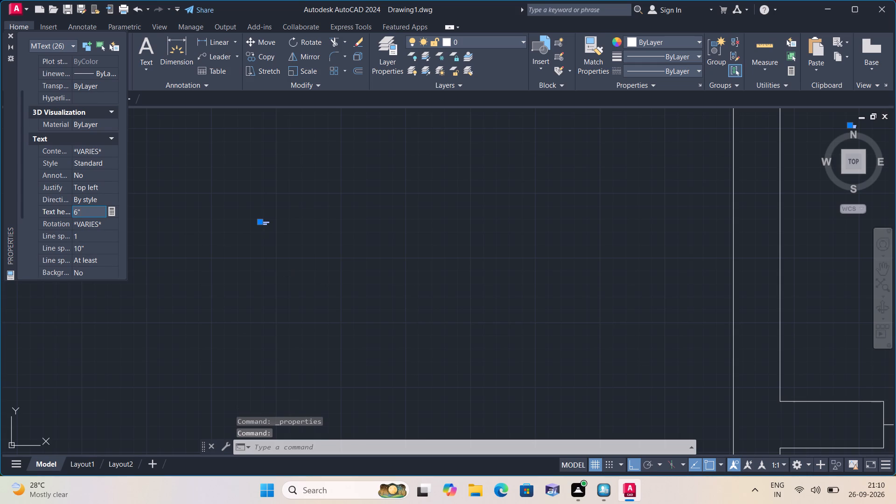
pyautogui.click(7, 33)
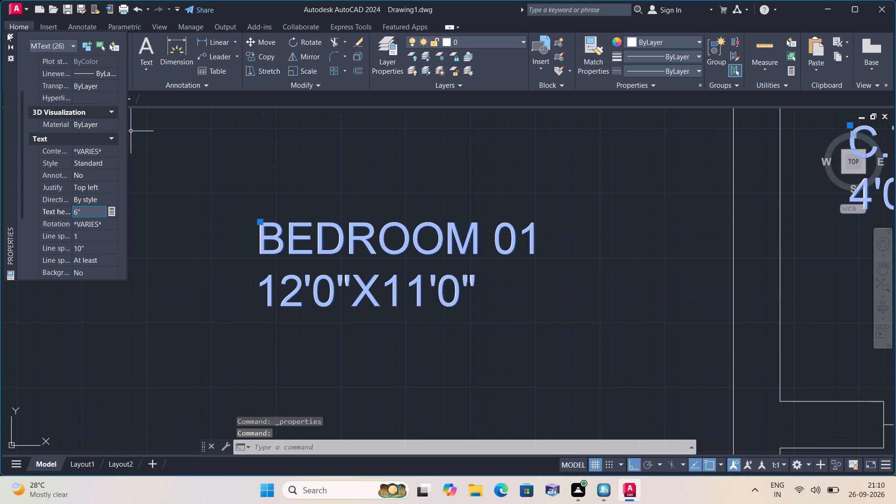
pyautogui.press('Escape')
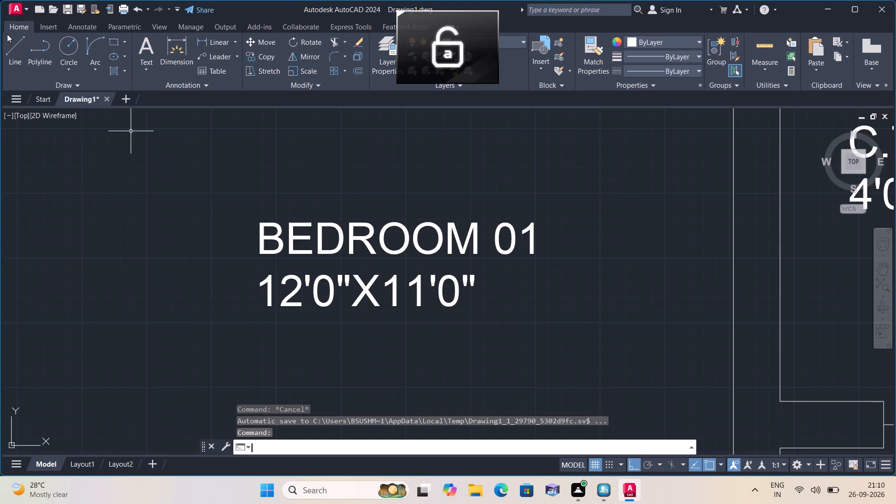
# Turn off ortho mode and move the PLOT SIZE note east so it sits centred above the 40' dimension value.
pyautogui.scroll(-3, 57, 81)
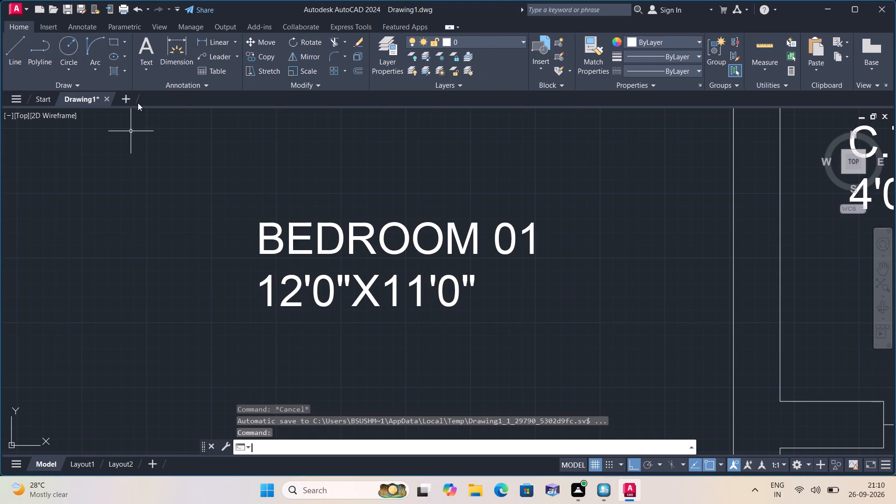
pyautogui.scroll(-1, 312, 39)
pyautogui.scroll(-3, 311, 170)
pyautogui.moveTo(329, 166); pyautogui.dragTo(313, 230, button='middle')
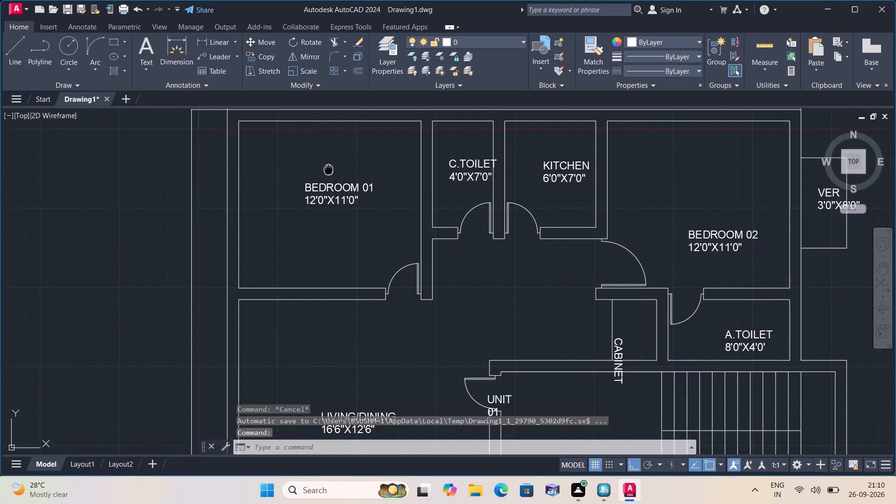
pyautogui.moveTo(313, 230); pyautogui.dragTo(301, 341, button='middle')
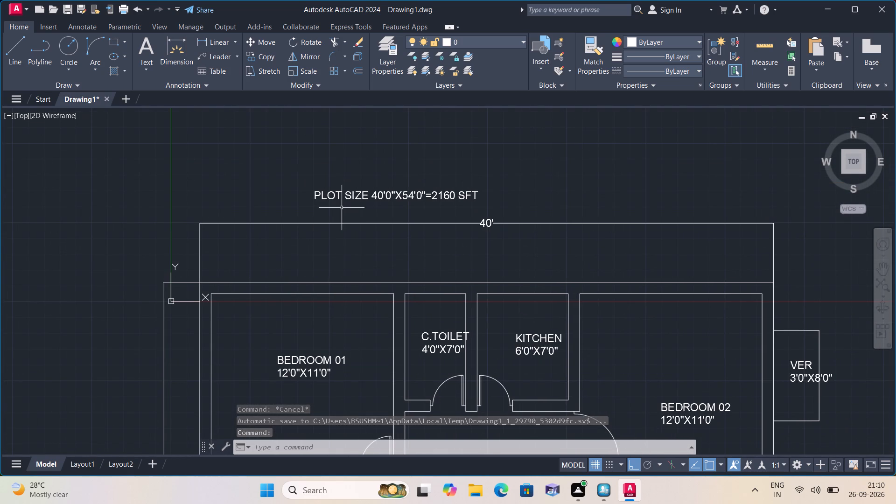
pyautogui.moveTo(342, 208); pyautogui.dragTo(321, 254, button='middle')
pyautogui.scroll(2, 317, 240)
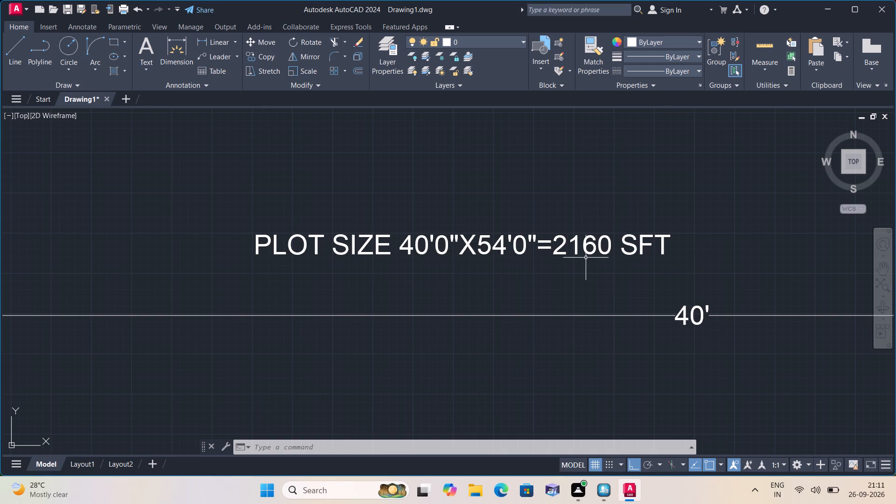
pyautogui.scroll(-2, 469, 228)
pyautogui.click(465, 228)
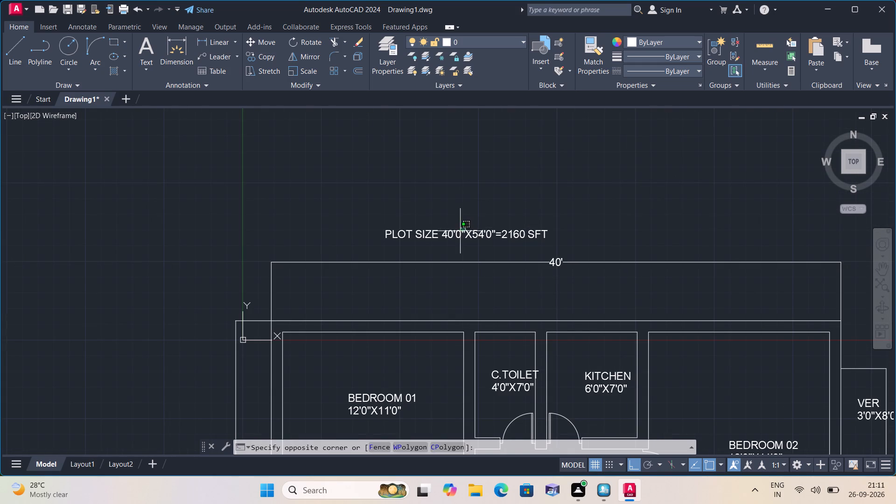
pyautogui.click(430, 232)
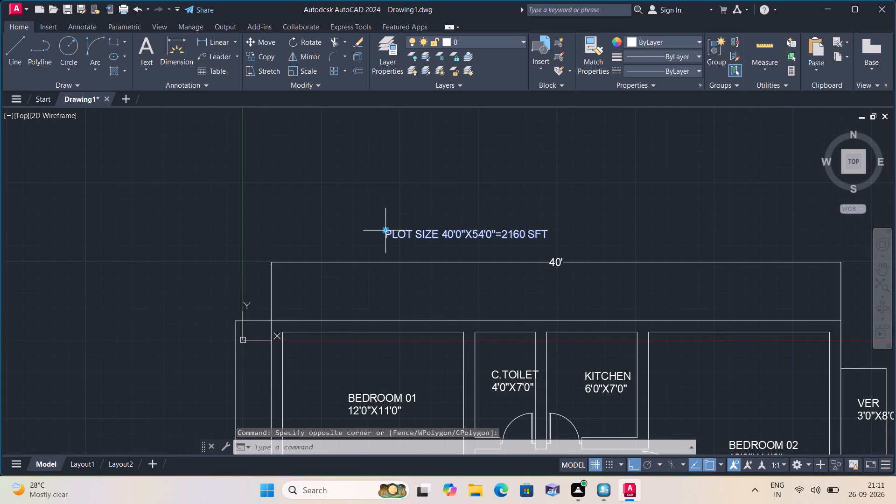
pyautogui.click(386, 231)
pyautogui.click(449, 230)
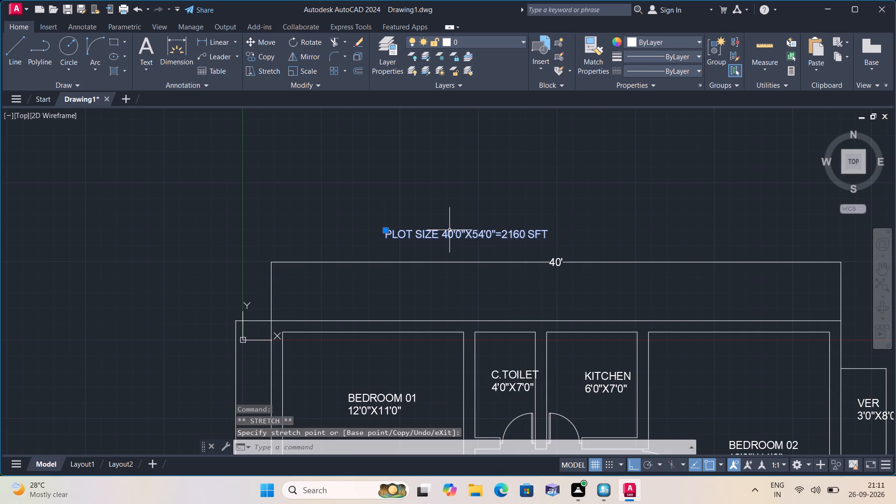
pyautogui.click(385, 230)
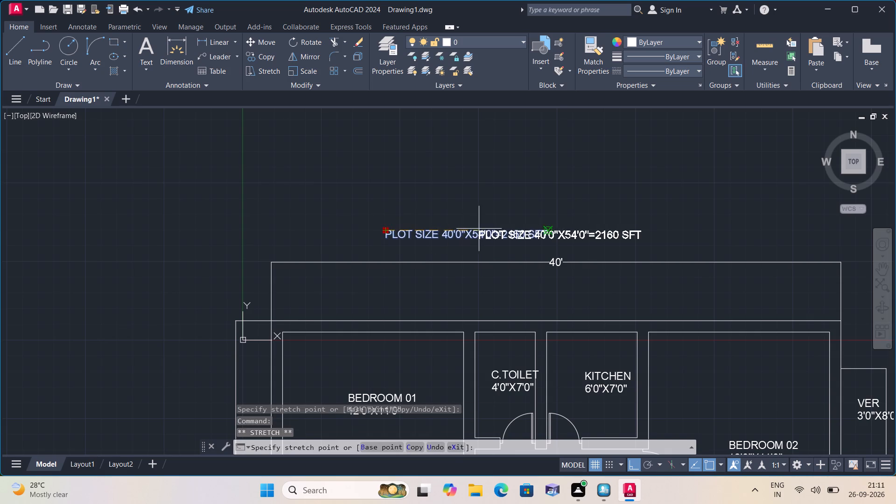
pyautogui.click(457, 229)
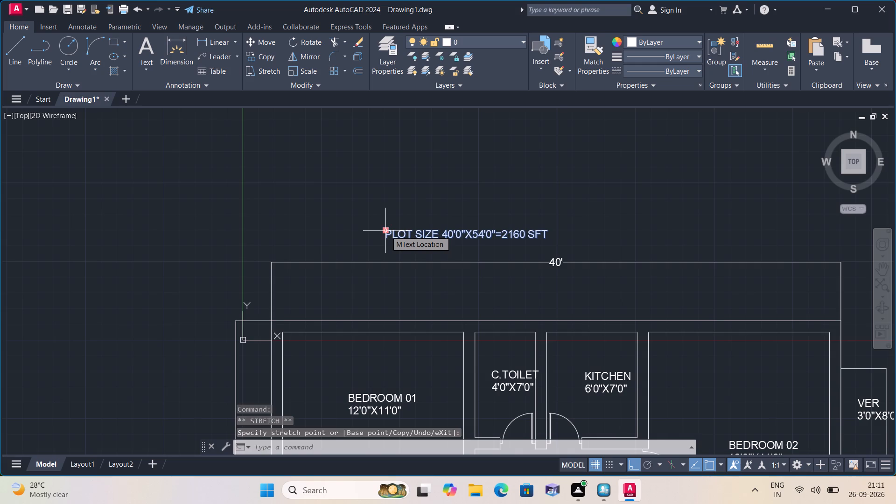
pyautogui.press('F8')
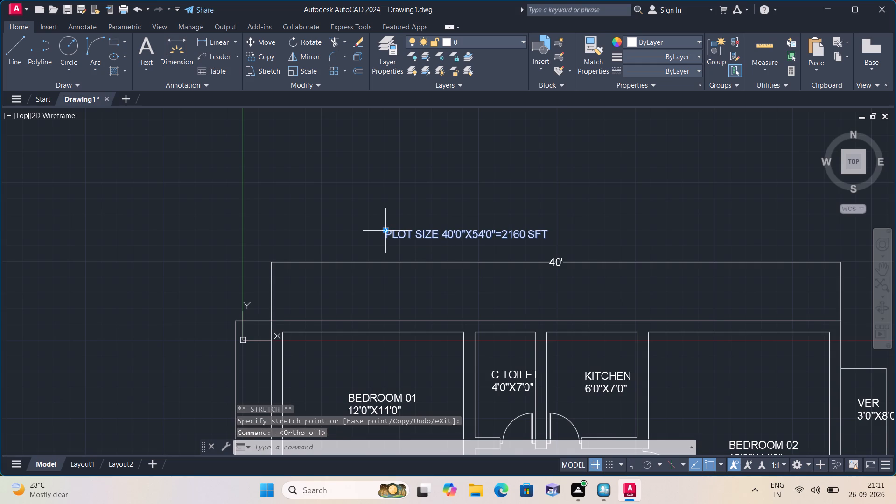
pyautogui.click(386, 231)
pyautogui.click(504, 227)
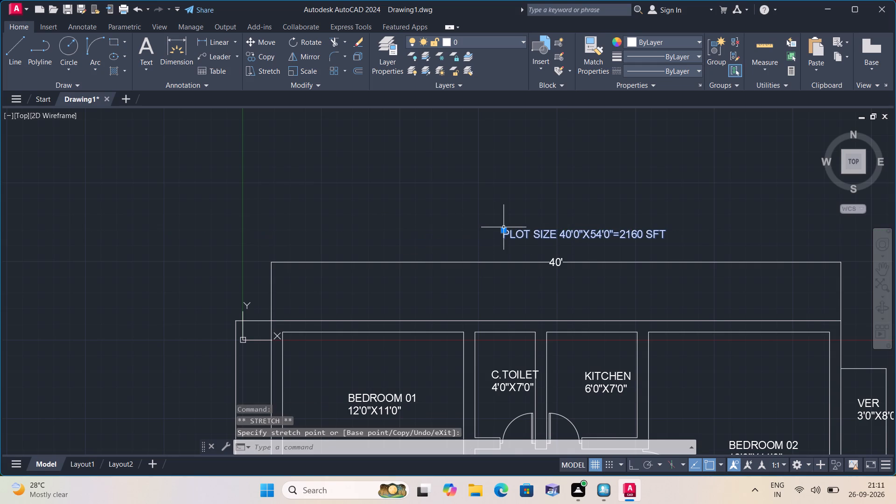
# Move the C.TOILET 4'0"X7'0" label slightly west so it fits between the walls of its room.
pyautogui.scroll(-1, 504, 227)
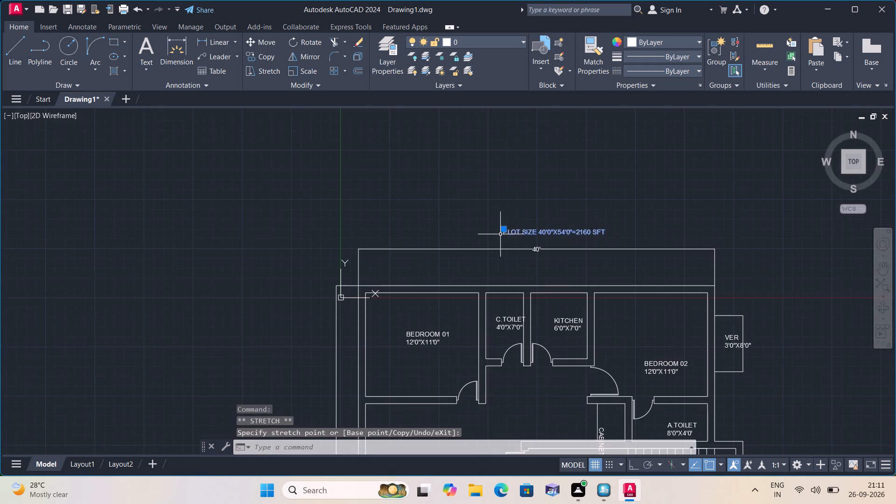
pyautogui.scroll(1, 499, 281)
pyautogui.moveTo(497, 280); pyautogui.dragTo(490, 198, button='middle')
pyautogui.scroll(-1, 495, 250)
pyautogui.scroll(3, 424, 276)
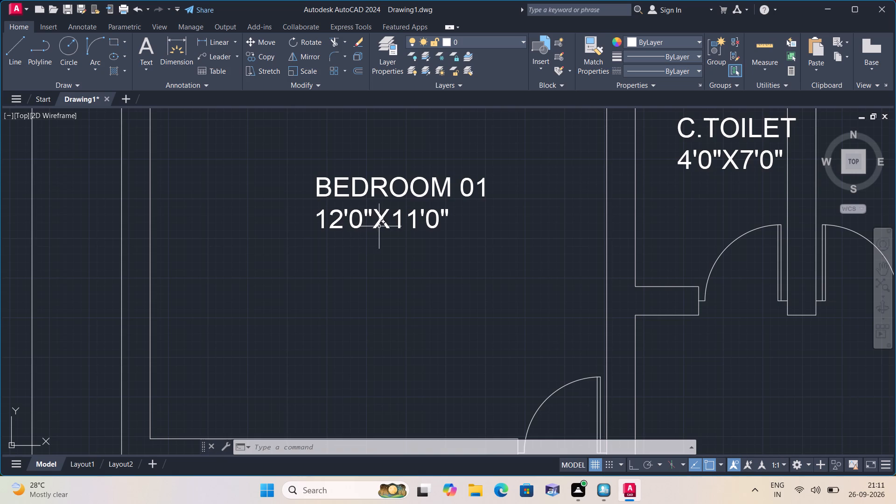
pyautogui.moveTo(459, 217); pyautogui.dragTo(391, 247, button='middle')
pyautogui.scroll(-1, 456, 217)
pyautogui.scroll(-1, 391, 247)
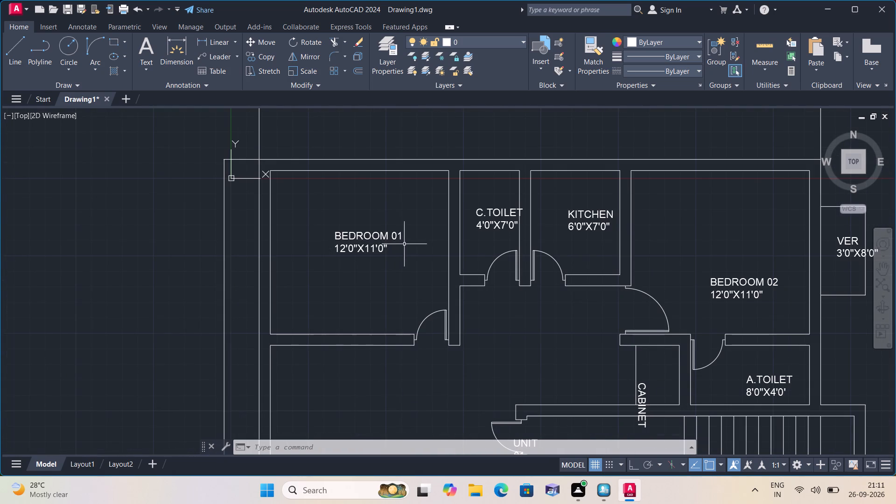
pyautogui.scroll(1, 488, 226)
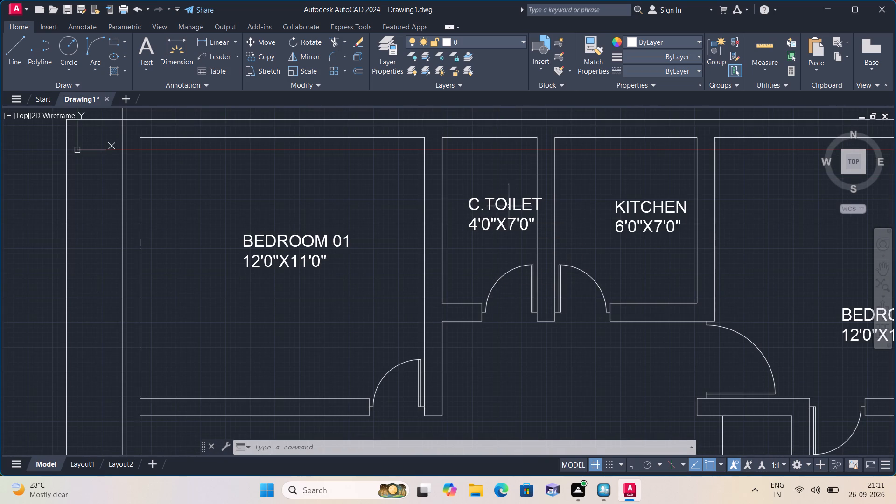
pyautogui.click(499, 204)
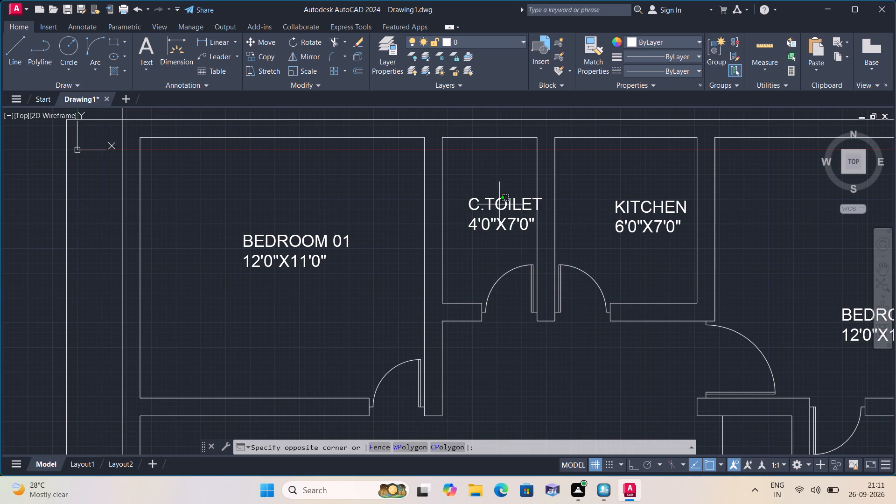
pyautogui.click(492, 204)
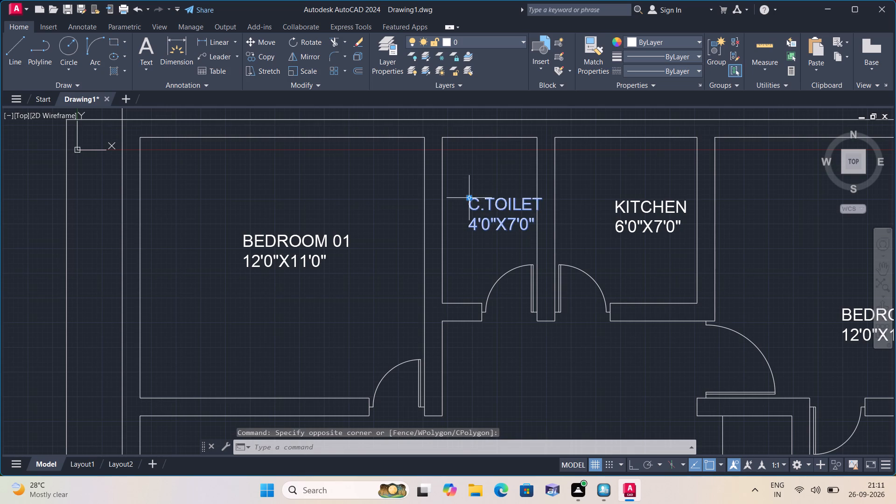
pyautogui.click(469, 198)
pyautogui.click(452, 202)
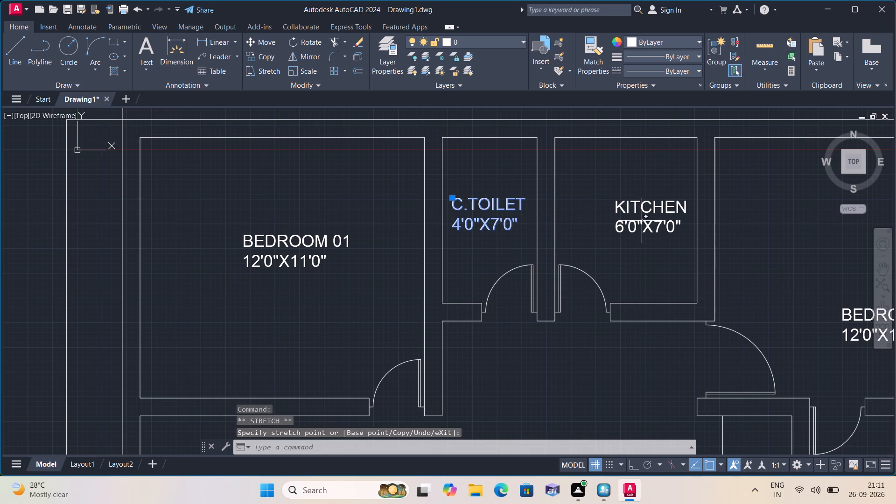
# Move the VER 3'0"X8'0" label west to fit inside the veranda outline east of BEDROOM 02.
pyautogui.moveTo(641, 221); pyautogui.dragTo(562, 217, button='middle')
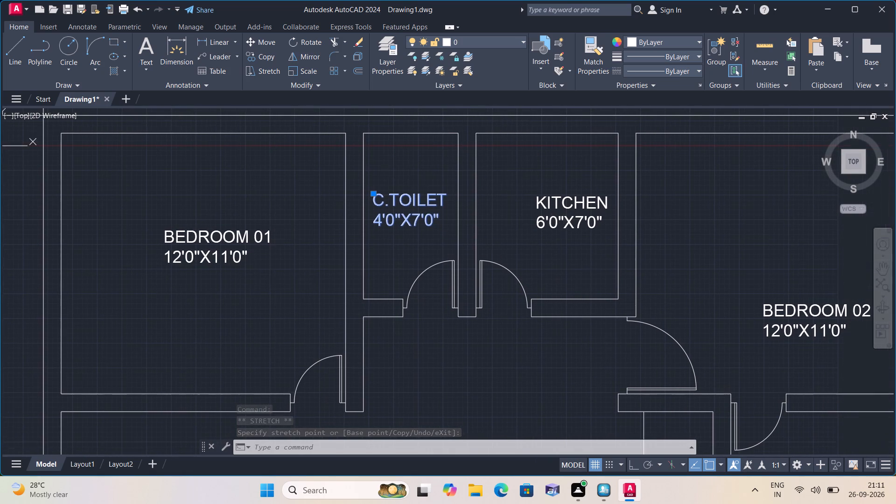
pyautogui.moveTo(661, 232); pyautogui.dragTo(530, 213, button='middle')
pyautogui.scroll(-1, 612, 226)
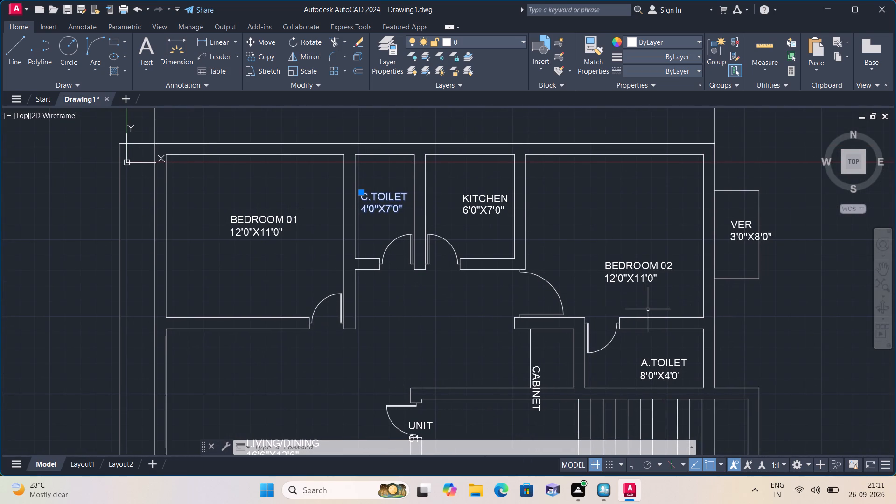
pyautogui.moveTo(646, 300); pyautogui.dragTo(602, 279, button='middle')
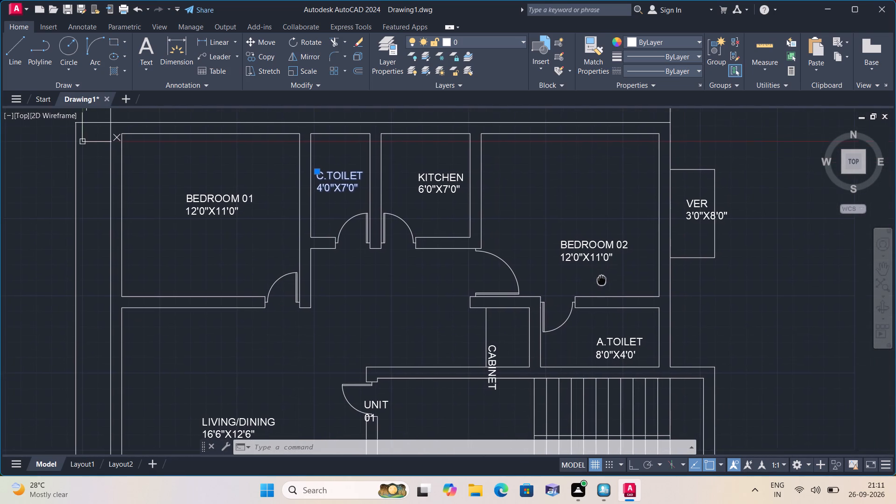
pyautogui.scroll(2, 696, 203)
pyautogui.click(690, 207)
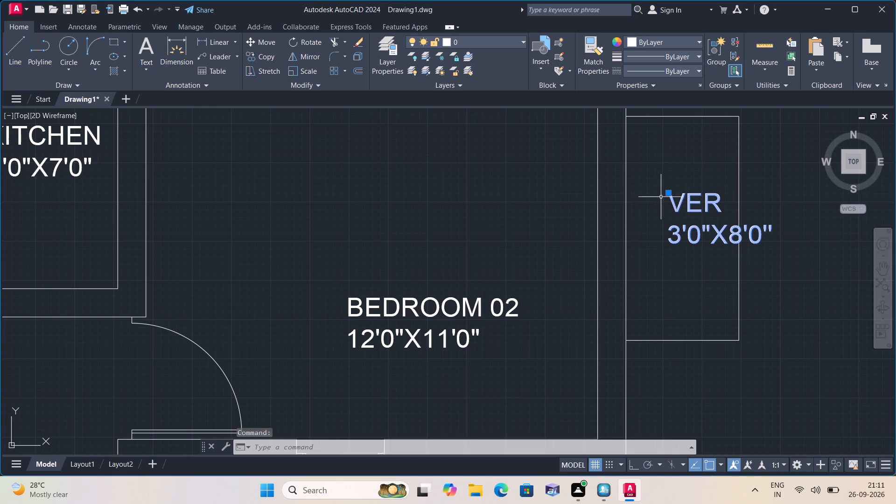
pyautogui.click(671, 192)
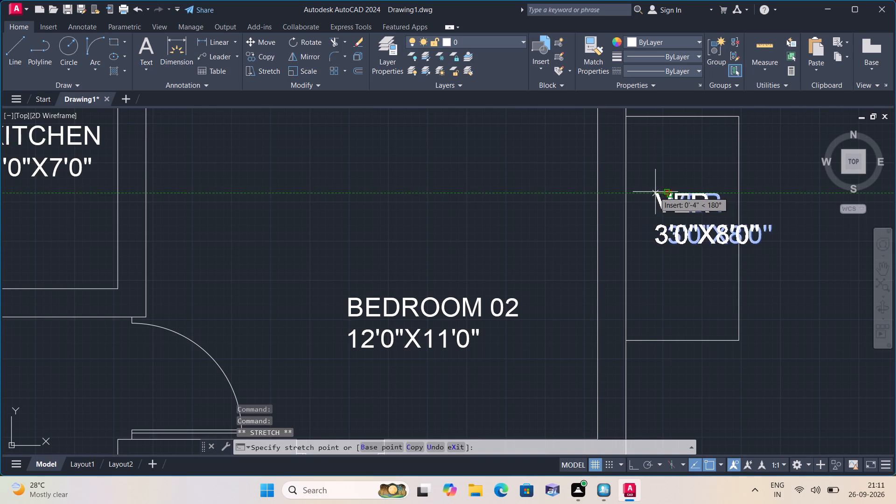
pyautogui.click(640, 191)
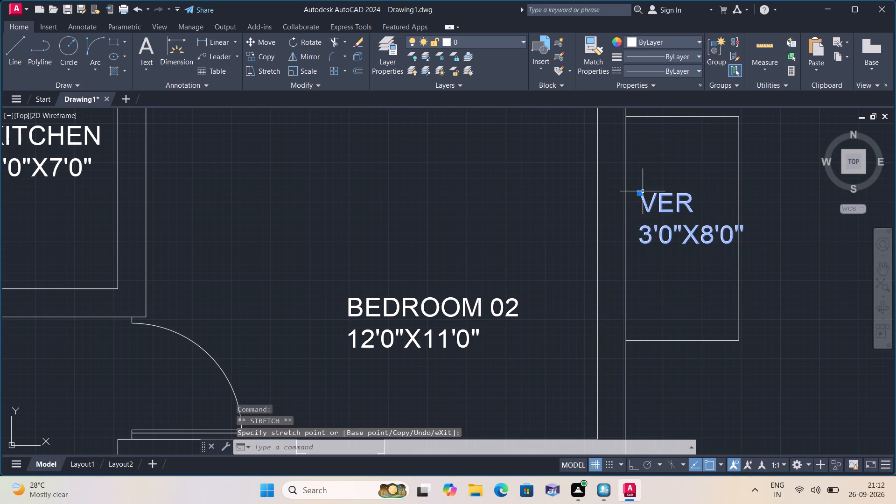
pyautogui.click(639, 193)
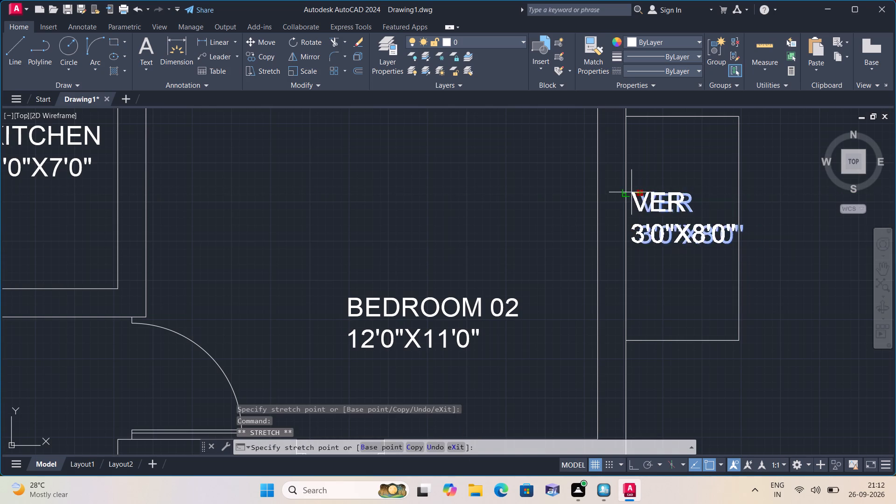
pyautogui.click(630, 191)
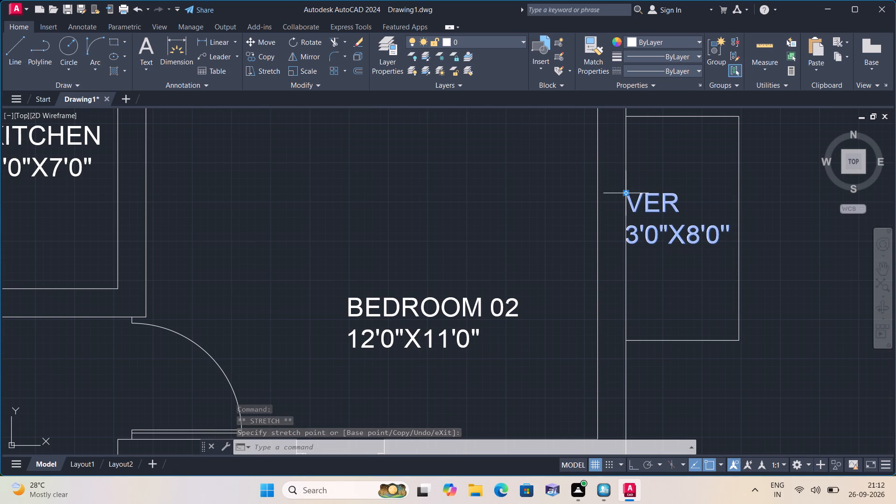
pyautogui.click(624, 192)
pyautogui.click(636, 191)
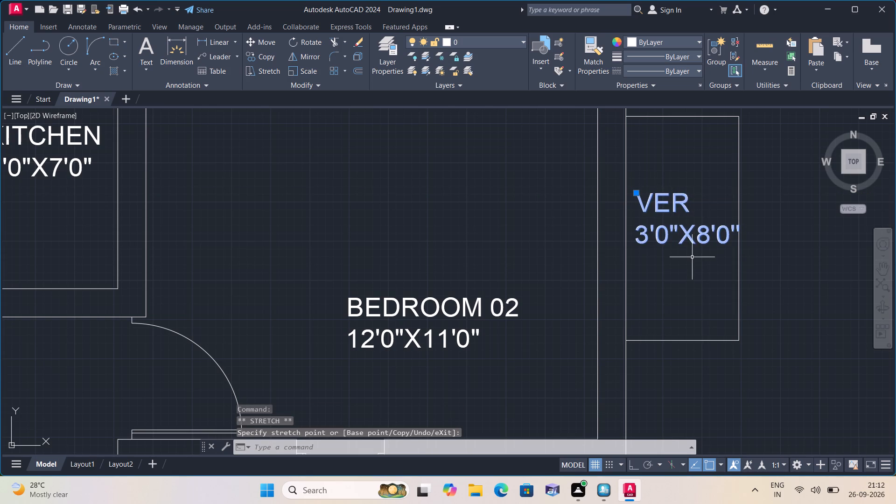
# Correct the second line of the A.TOILET label south of BEDROOM 02 to read 8'0"X4'0".
pyautogui.scroll(-1, 692, 257)
pyautogui.moveTo(692, 257); pyautogui.dragTo(699, 206, button='middle')
pyautogui.moveTo(640, 273); pyautogui.dragTo(678, 186, button='middle')
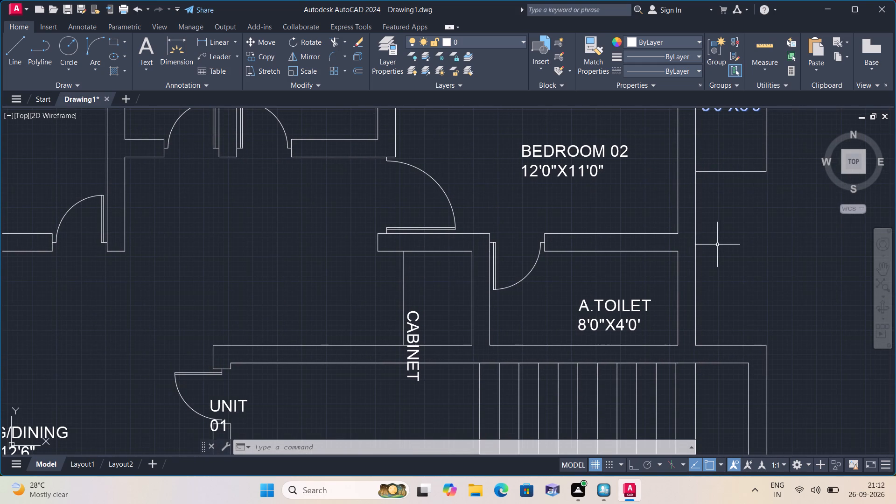
pyautogui.moveTo(719, 244); pyautogui.dragTo(728, 197, button='middle')
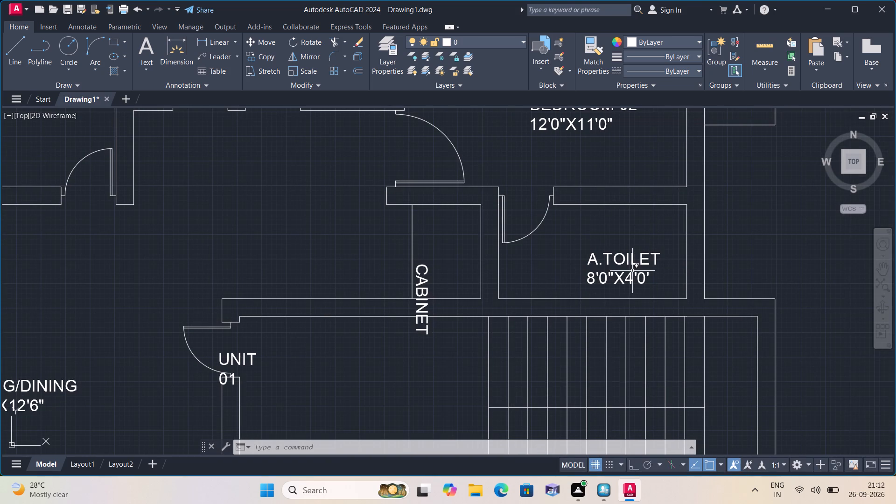
pyautogui.scroll(-3, 632, 271)
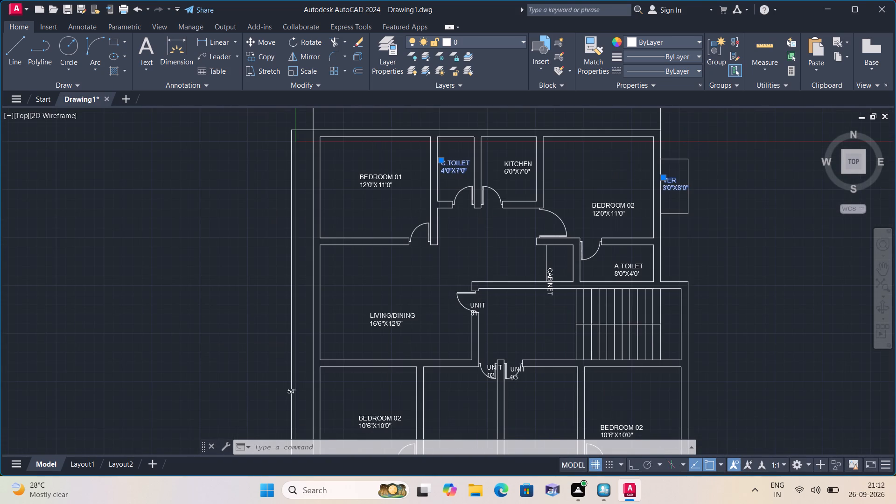
pyautogui.press('Escape')
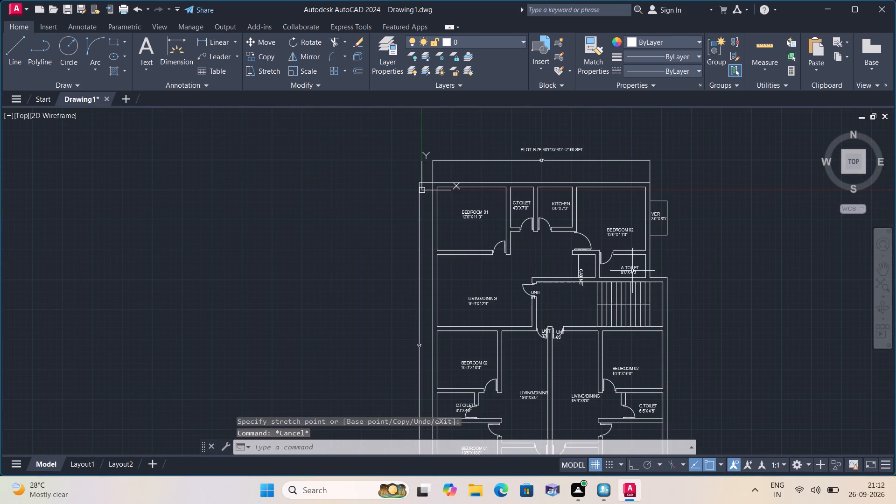
pyautogui.scroll(6, 632, 271)
pyautogui.click(604, 233)
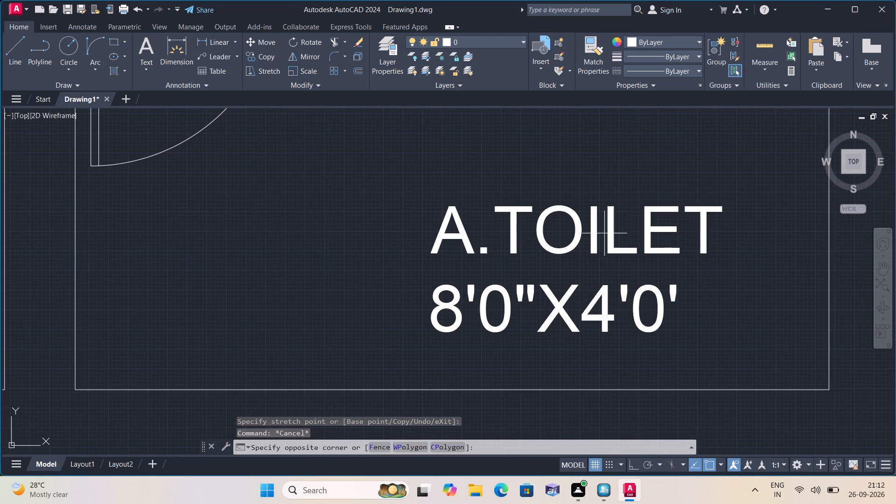
pyautogui.click(588, 225)
pyautogui.click(561, 219)
pyautogui.rightClick(563, 208)
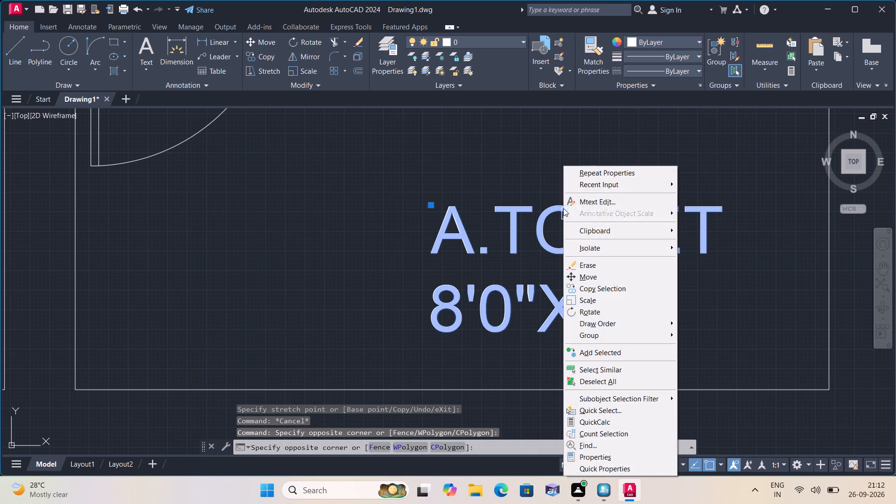
pyautogui.click(588, 199)
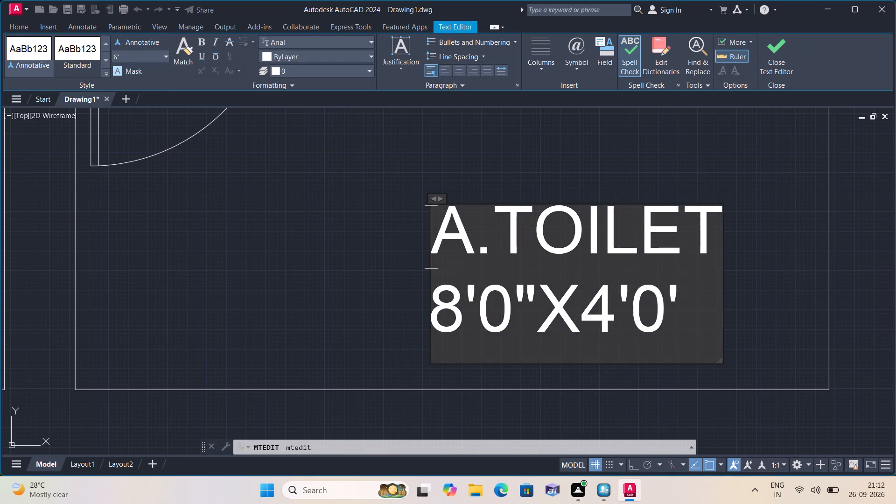
pyautogui.click(677, 297)
pyautogui.press('BackSpace')
pyautogui.hotkey('shift', '"')
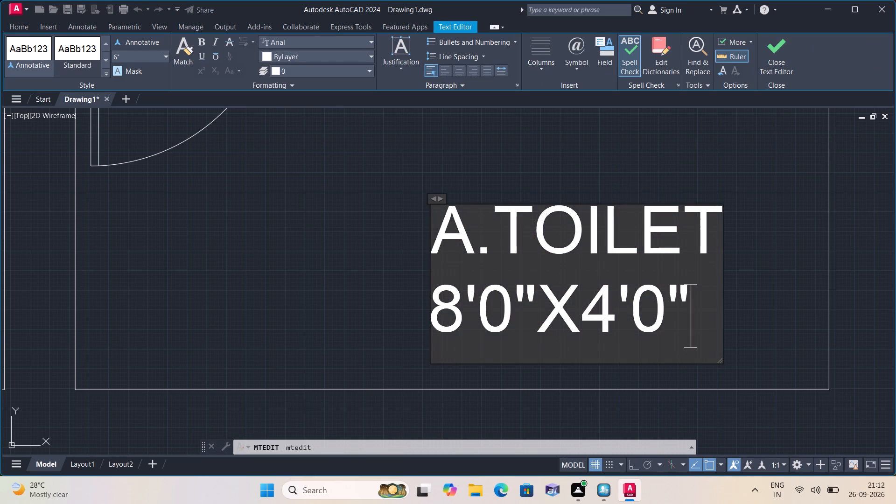
pyautogui.click(418, 264)
# Move the vertical CABINET label north-east so it fits inside the cabinet outline west of A.TOILET.
pyautogui.scroll(-2, 418, 264)
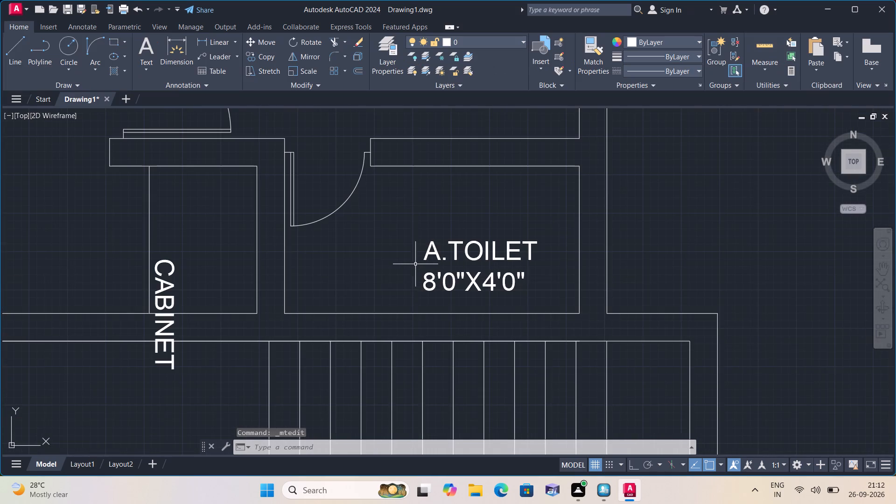
pyautogui.moveTo(397, 259); pyautogui.dragTo(558, 220, button='middle')
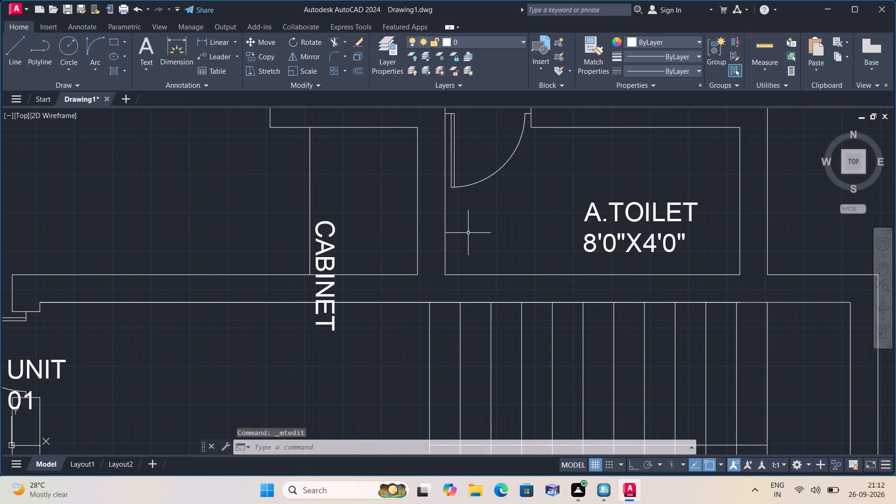
pyautogui.click(321, 247)
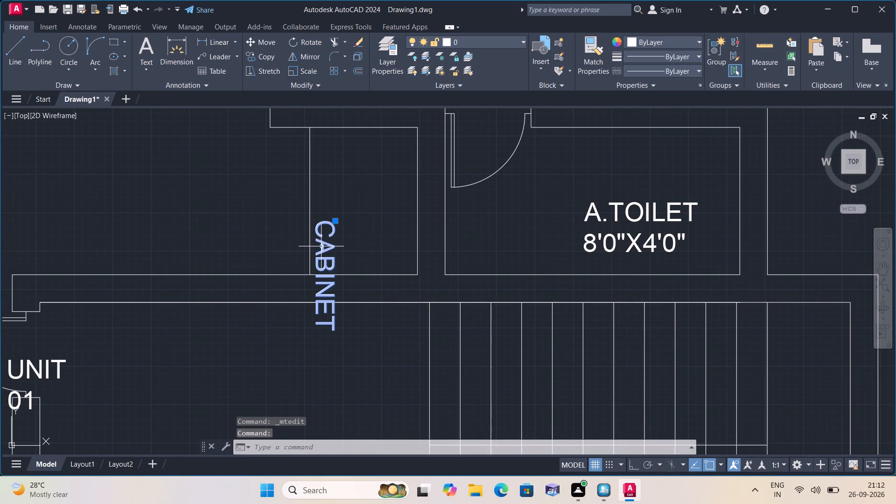
pyautogui.click(333, 221)
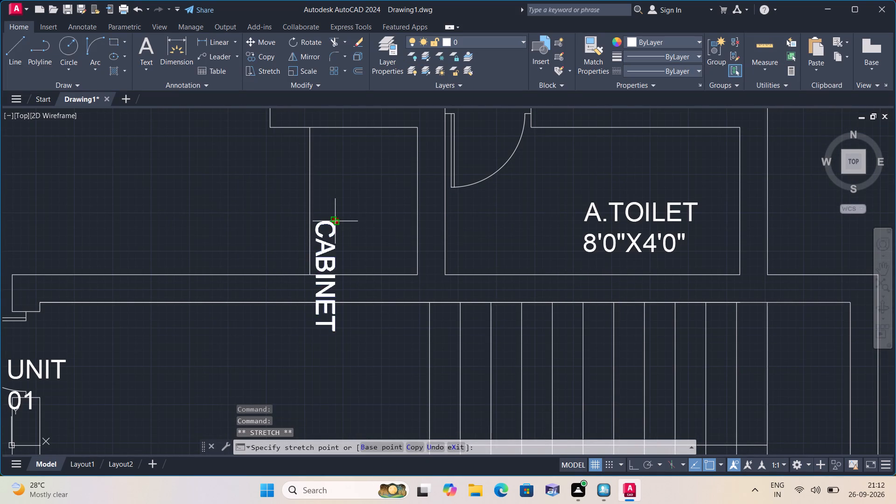
pyautogui.click(369, 146)
# Move the UNIT 01 label north-west into the door opening east of the 16'6"X12'6" living/dining room.
pyautogui.scroll(-1, 372, 209)
pyautogui.moveTo(335, 230); pyautogui.dragTo(474, 211, button='middle')
pyautogui.scroll(2, 287, 305)
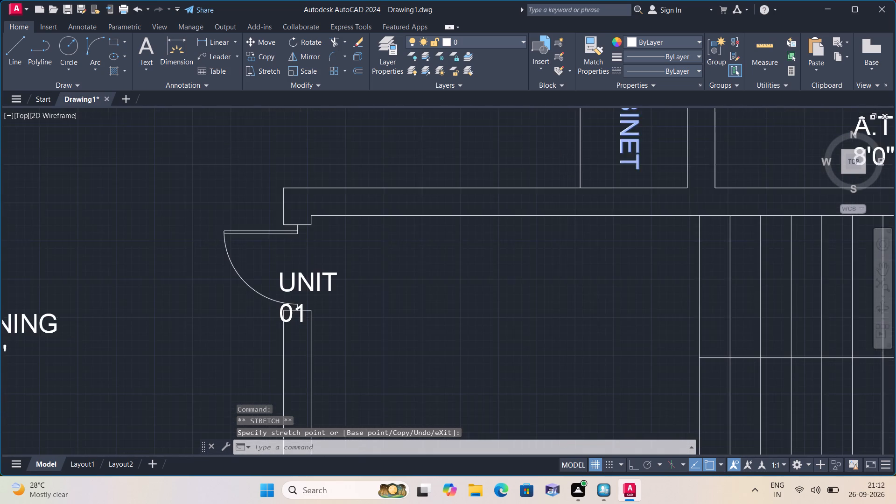
pyautogui.click(306, 280)
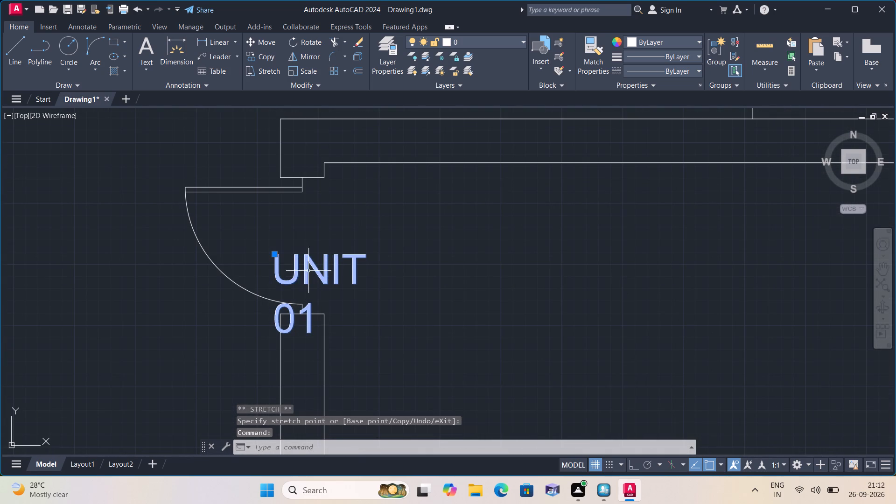
pyautogui.click(277, 252)
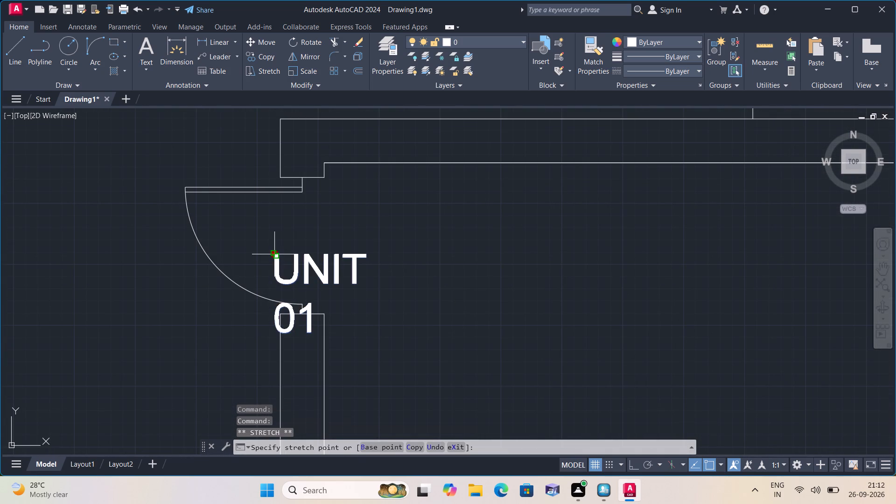
pyautogui.click(233, 202)
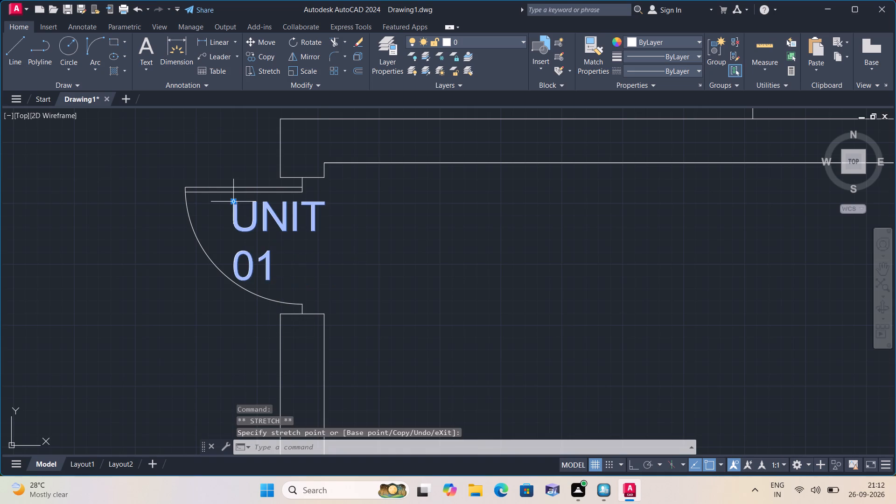
# Move the UNIT 02 label north-west so it sits in its entrance door opening, clear of the door leaf.
pyautogui.scroll(-1, 412, 261)
pyautogui.scroll(-1, 498, 283)
pyautogui.moveTo(498, 283); pyautogui.dragTo(533, 188, button='middle')
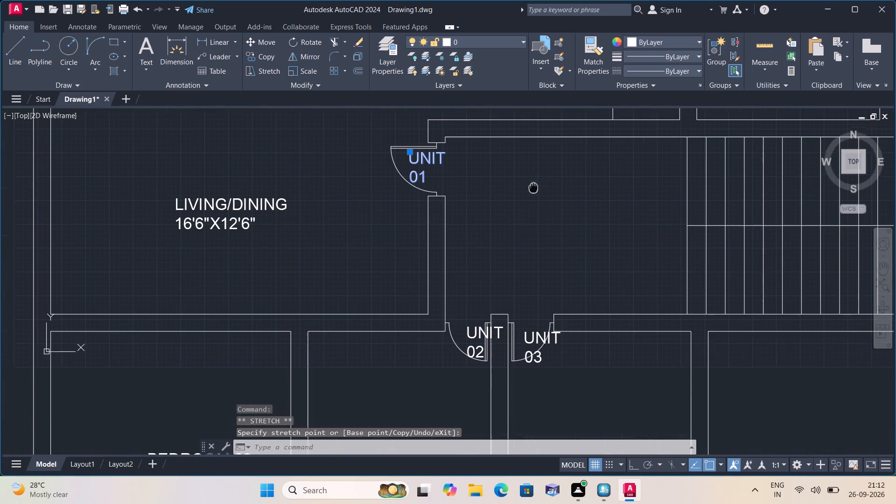
pyautogui.scroll(2, 467, 336)
pyautogui.moveTo(467, 336); pyautogui.dragTo(489, 273, button='middle')
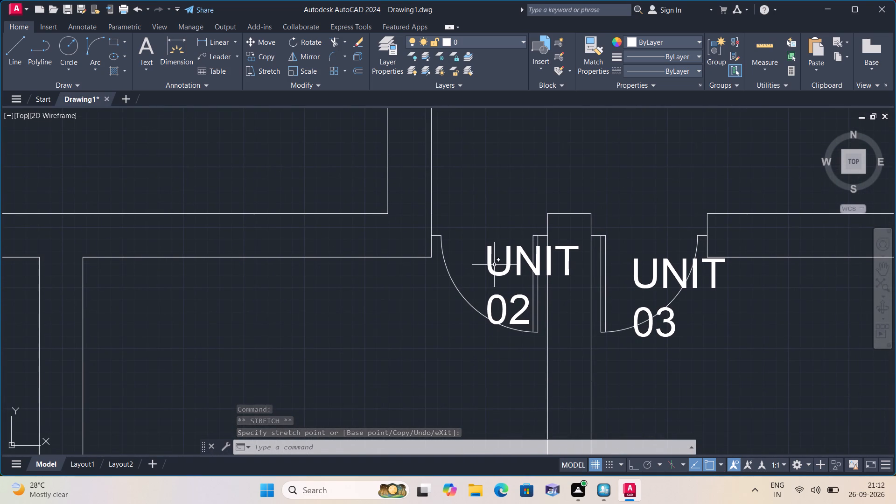
pyautogui.click(494, 265)
pyautogui.click(486, 254)
pyautogui.click(487, 244)
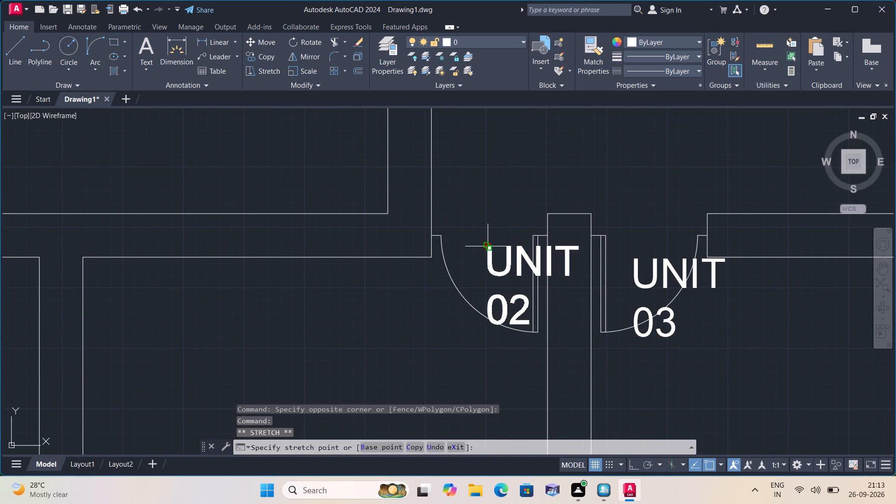
pyautogui.click(454, 203)
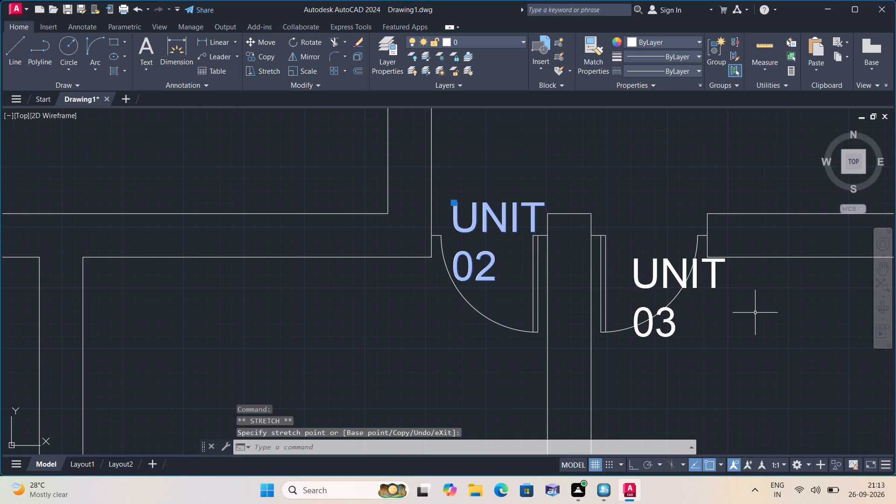
# Move the UNIT 03 label north-west into its entrance door opening, roughly level with the UNIT 02 label.
pyautogui.click(683, 272)
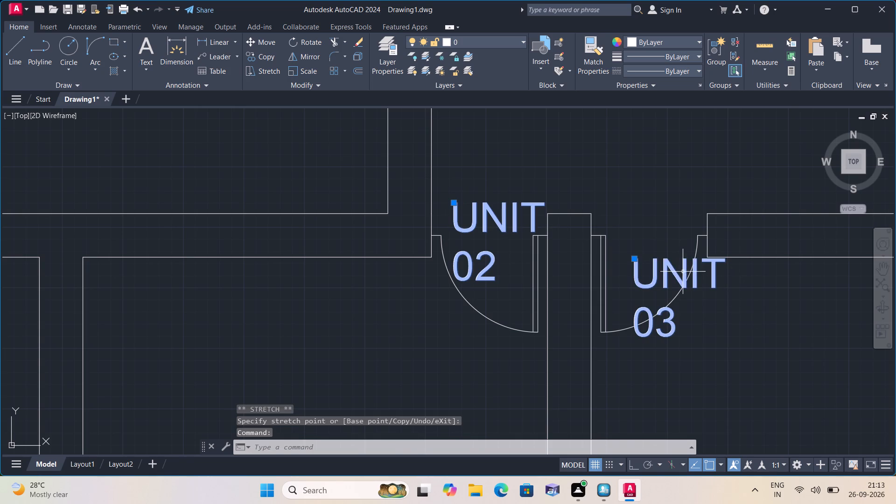
pyautogui.click(635, 258)
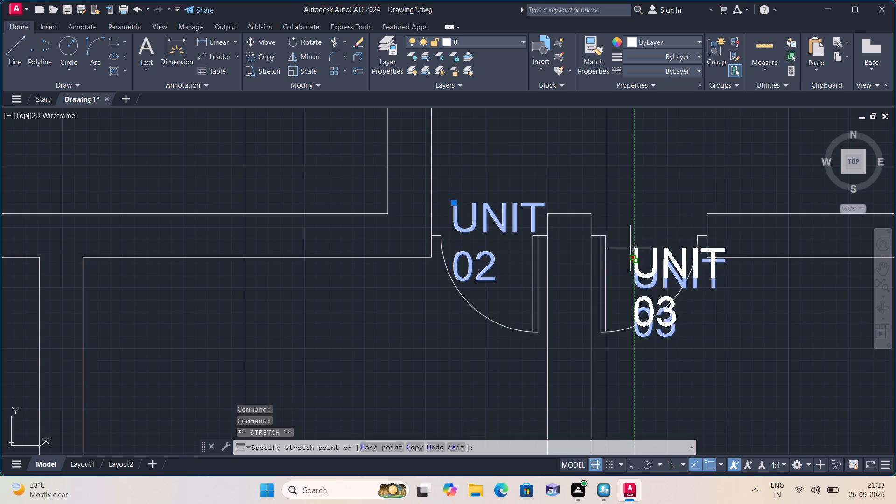
pyautogui.click(612, 200)
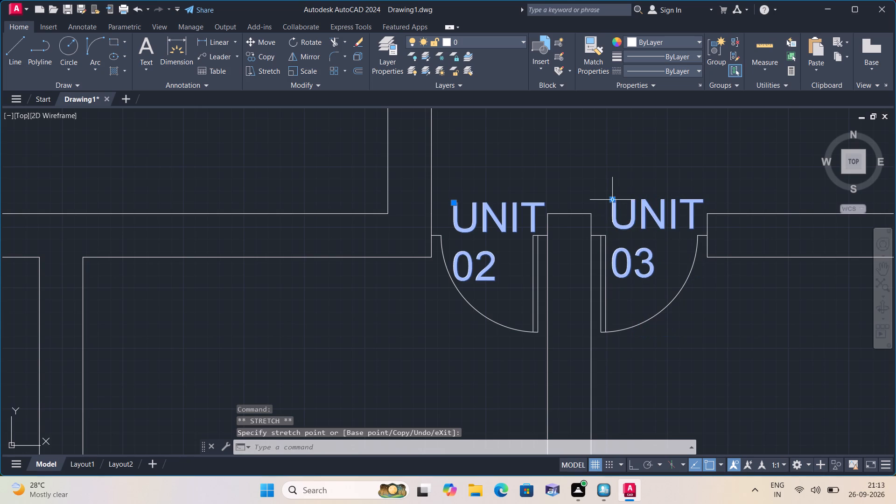
# Move the C.TOILET 6'6"X4'6" label of the western unit north-west so it clears the toilet's door swing.
pyautogui.scroll(-2, 413, 281)
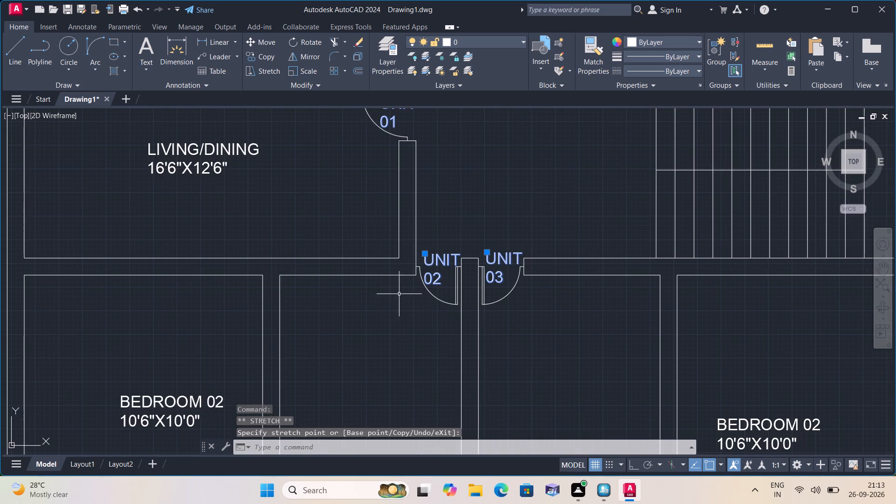
pyautogui.moveTo(388, 298); pyautogui.dragTo(484, 314, button='middle')
pyautogui.scroll(-1, 388, 298)
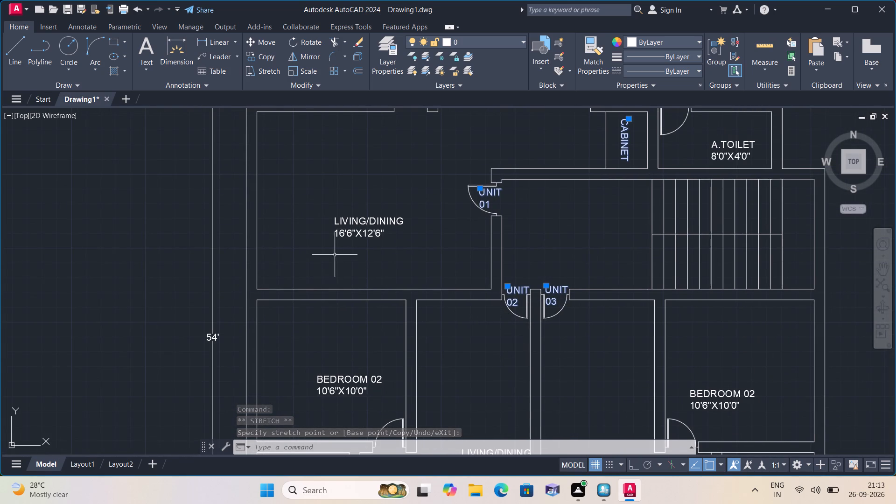
pyautogui.scroll(1, 318, 243)
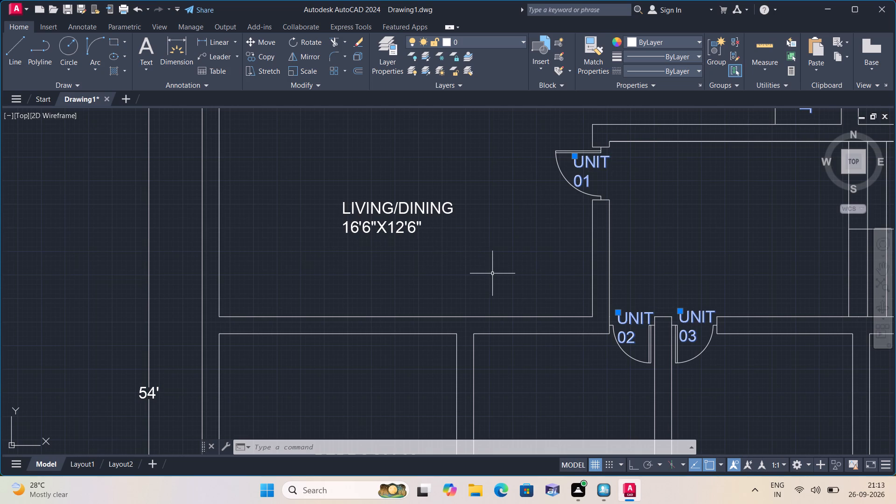
pyautogui.moveTo(492, 273); pyautogui.dragTo(490, 272, button='middle')
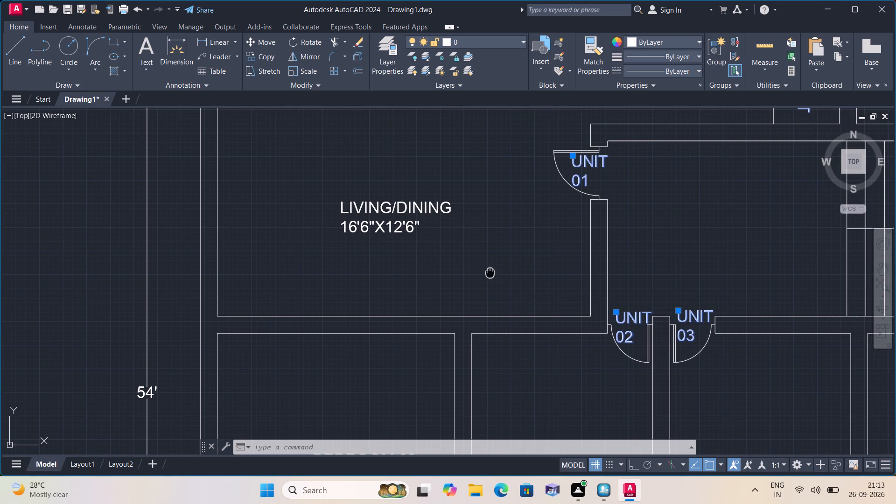
pyautogui.moveTo(490, 272); pyautogui.dragTo(487, 251, button='middle')
pyautogui.moveTo(527, 322); pyautogui.dragTo(526, 321, button='middle')
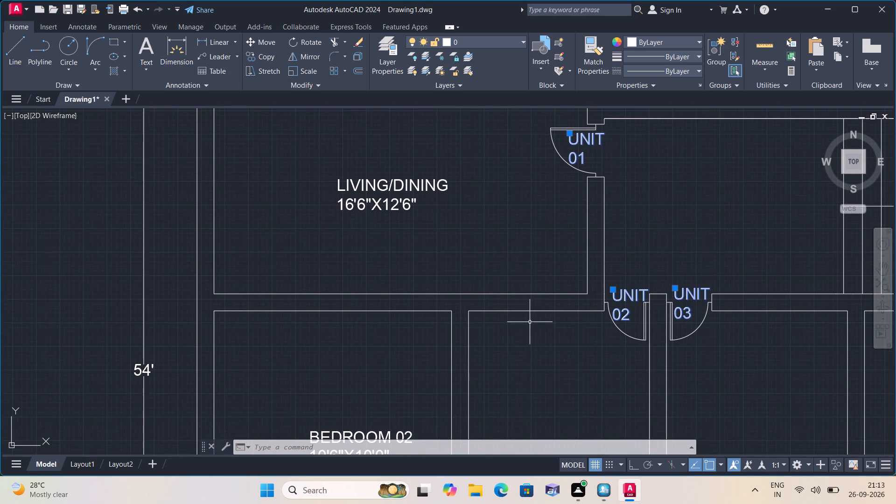
pyautogui.moveTo(526, 321); pyautogui.dragTo(520, 234, button='middle')
pyautogui.moveTo(527, 359); pyautogui.dragTo(483, 241, button='middle')
pyautogui.scroll(-1, 521, 337)
pyautogui.scroll(1, 473, 256)
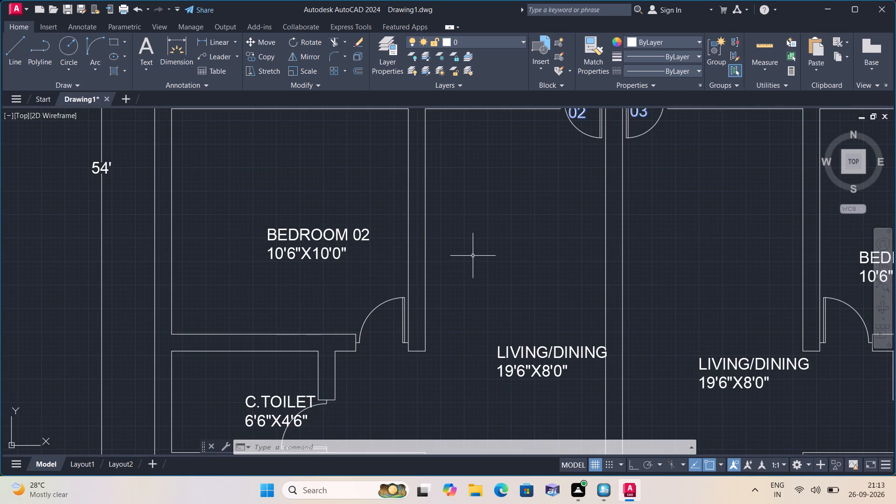
pyautogui.scroll(-1, 473, 260)
pyautogui.moveTo(476, 276); pyautogui.dragTo(486, 216, button='middle')
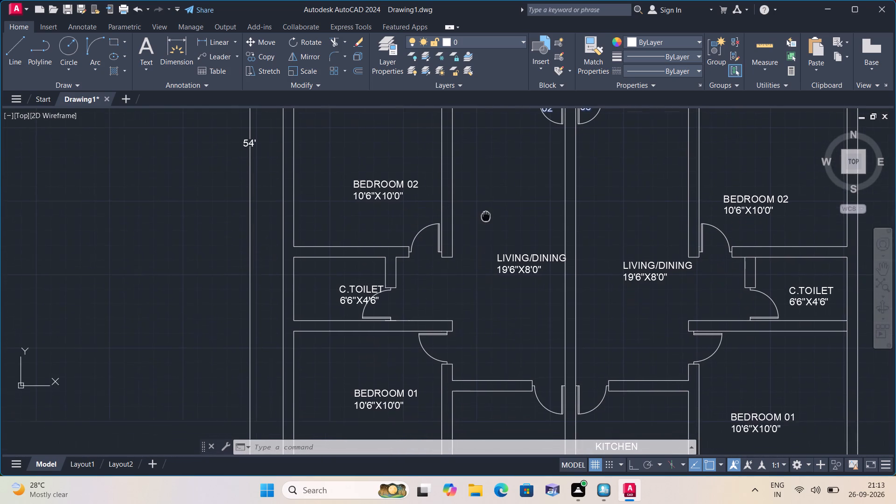
pyautogui.scroll(2, 358, 300)
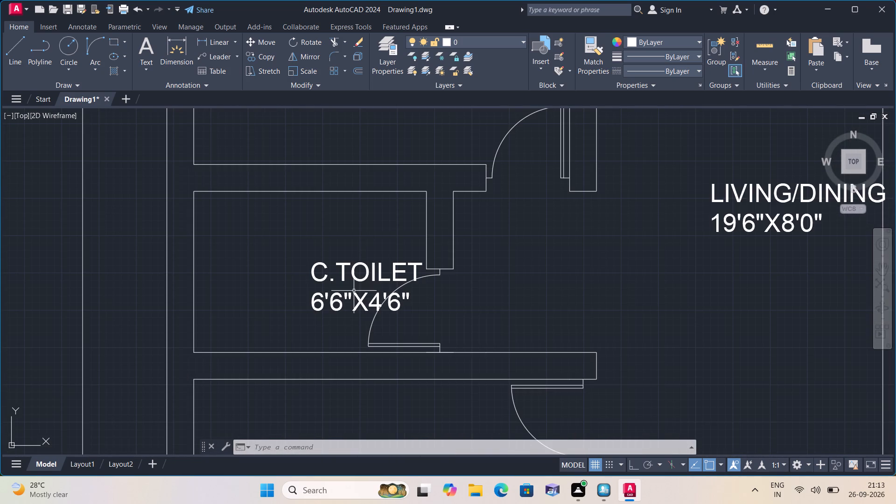
pyautogui.click(358, 270)
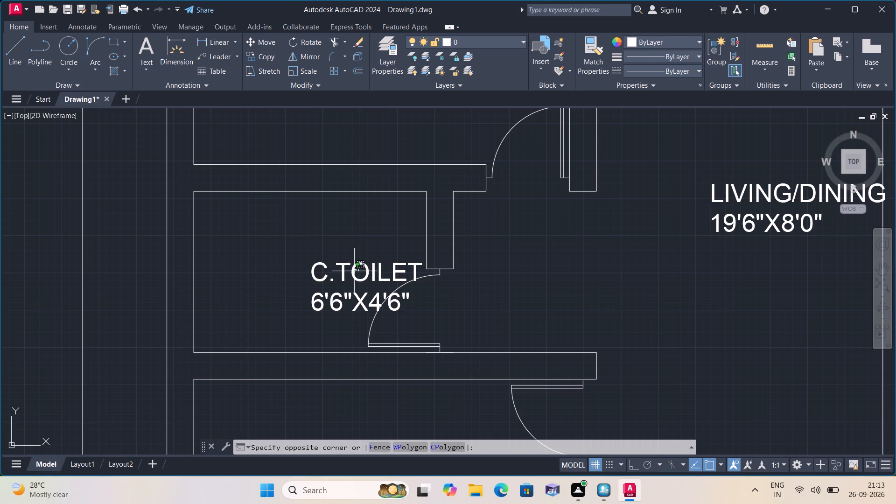
pyautogui.click(322, 269)
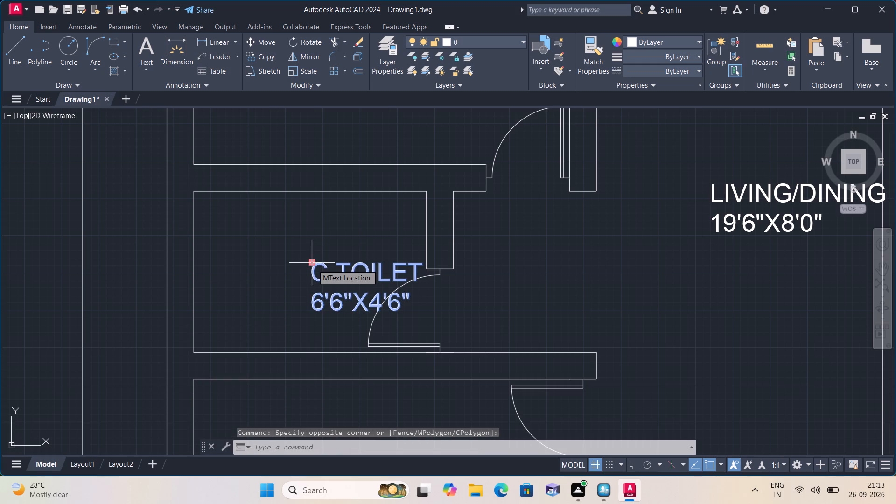
pyautogui.click(311, 266)
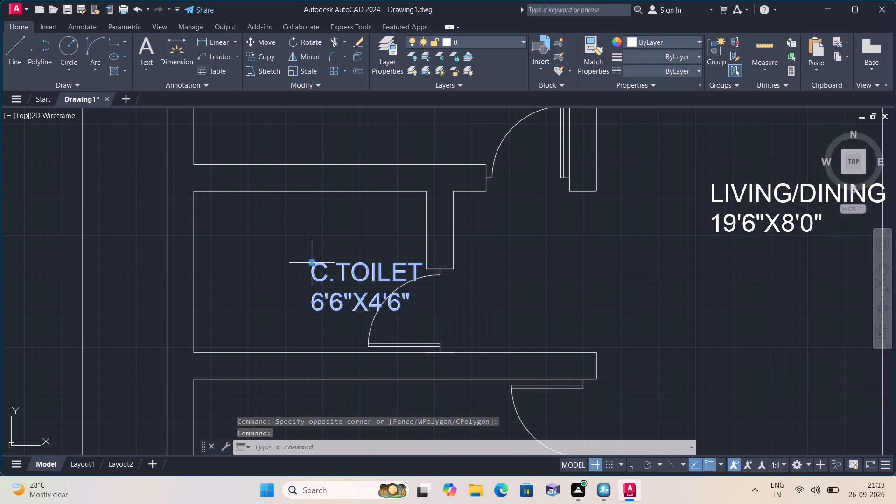
pyautogui.click(314, 259)
pyautogui.click(311, 261)
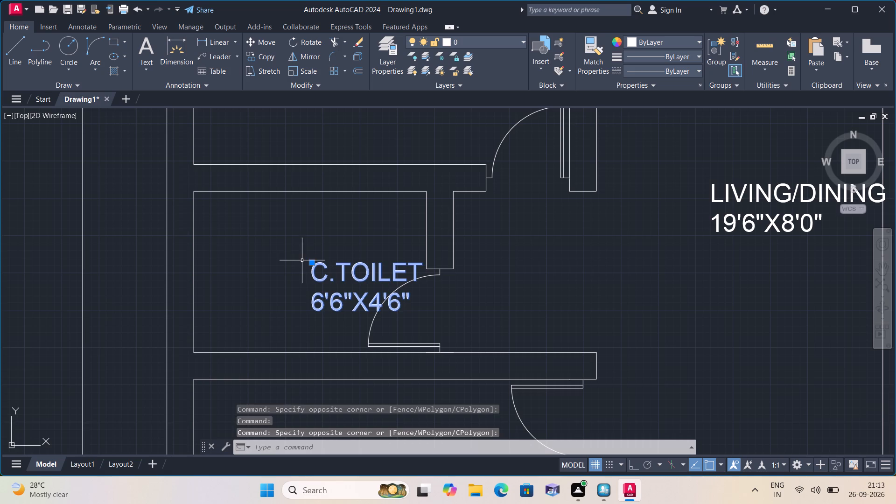
pyautogui.click(313, 261)
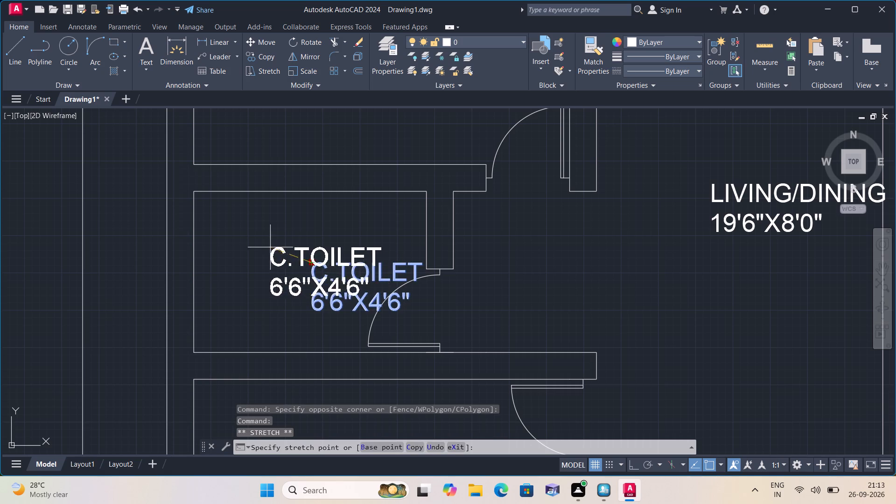
pyautogui.click(251, 239)
# Move the western unit's LIVING/DINING 19'6"X8'0" label north-west so it clears the party wall between the two units.
pyautogui.scroll(-1, 436, 295)
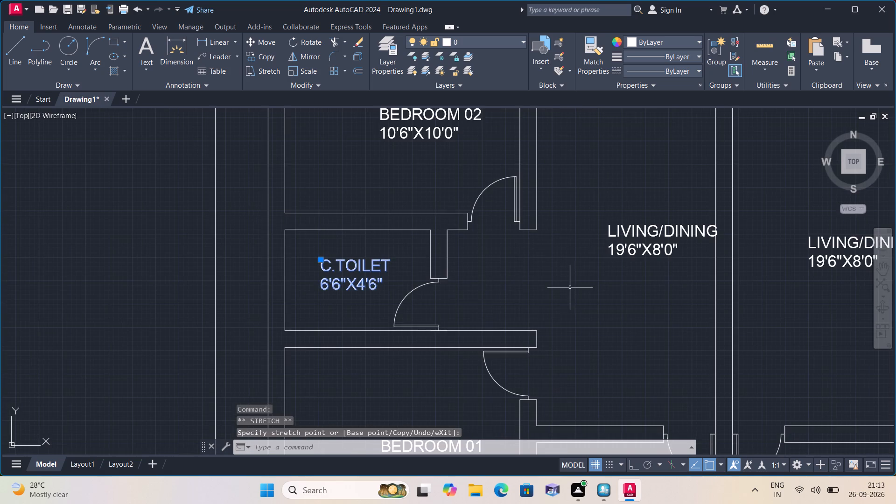
pyautogui.scroll(-1, 569, 286)
pyautogui.moveTo(569, 286); pyautogui.dragTo(470, 294, button='middle')
pyautogui.scroll(2, 544, 287)
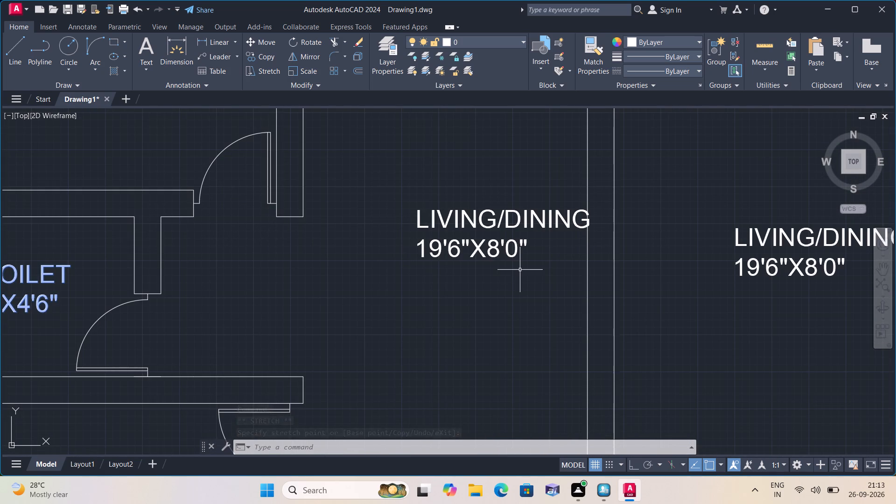
pyautogui.click(468, 210)
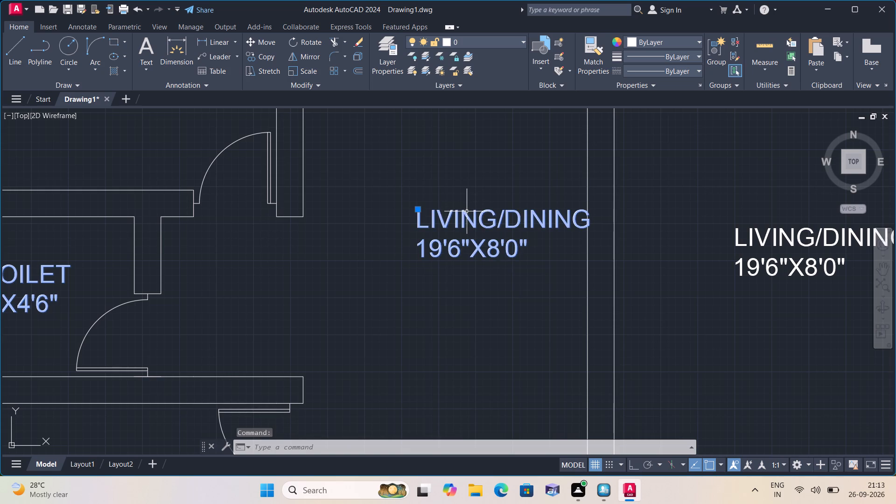
pyautogui.click(420, 211)
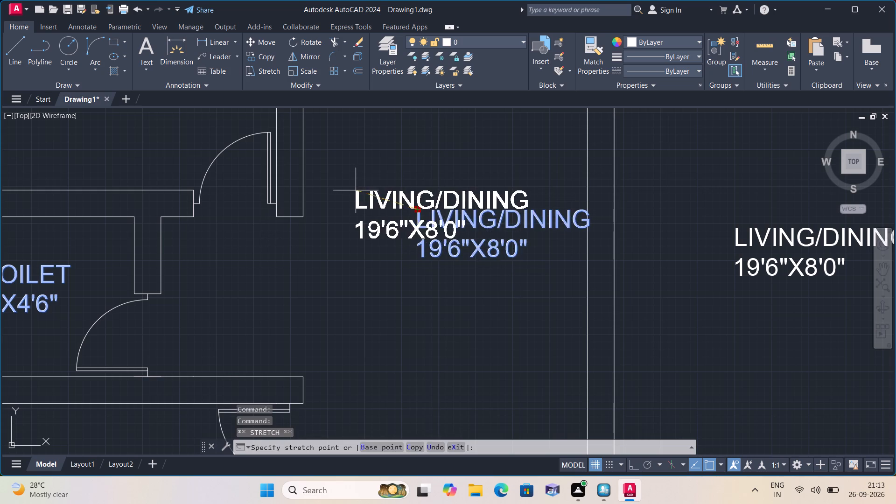
pyautogui.click(356, 189)
# Move the eastern unit's LIVING/DINING 19'6"X8'0" label north-west within its room, away from the wall on its east side.
pyautogui.scroll(-1, 377, 229)
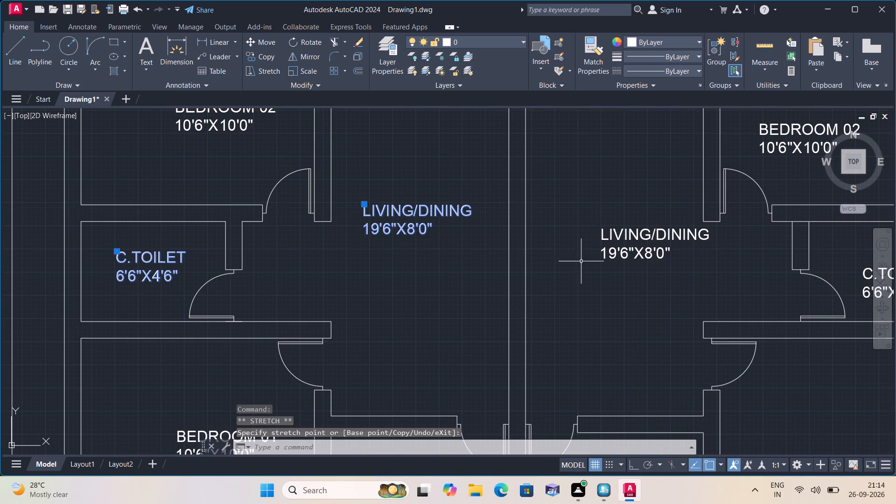
pyautogui.click(629, 233)
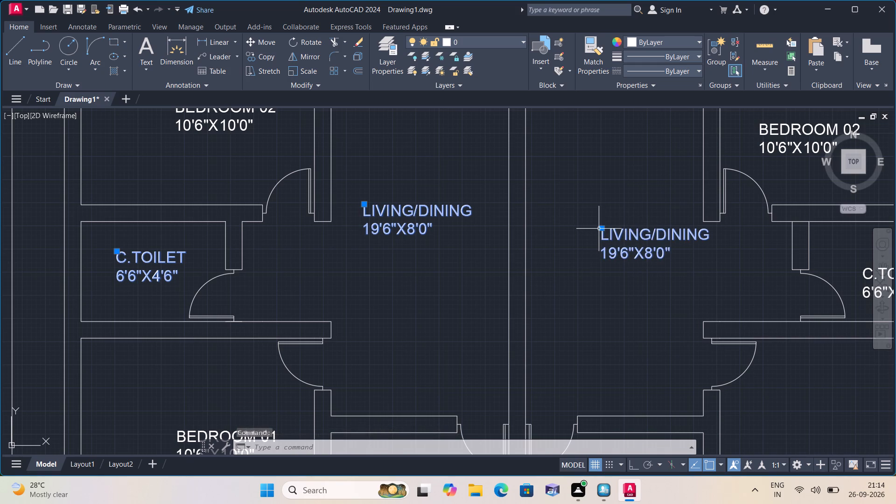
pyautogui.click(600, 228)
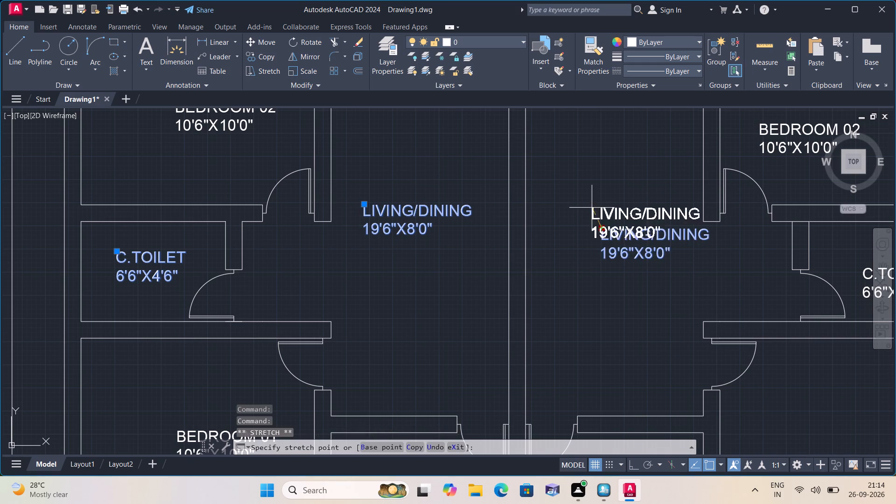
pyautogui.click(560, 176)
# Examine the bedroom, kitchen, toilet and verandah labels of the eastern unit for overlaps with walls and door swings.
pyautogui.scroll(-2, 569, 200)
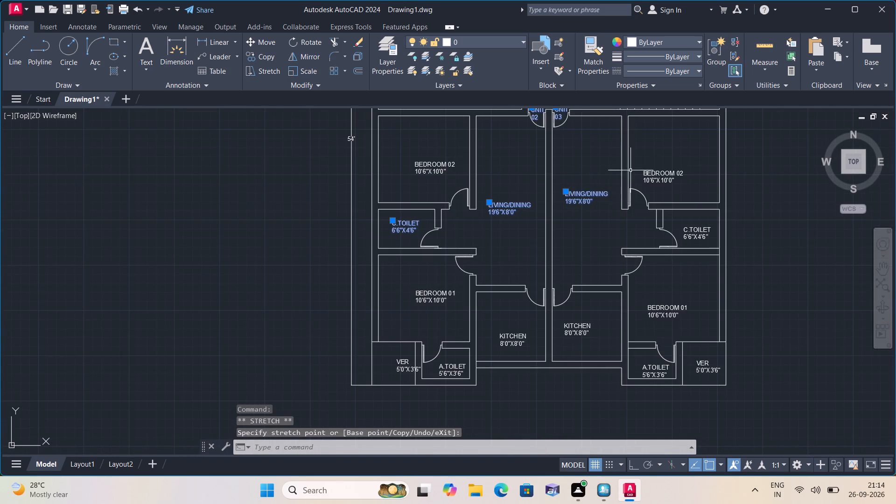
pyautogui.scroll(2, 639, 173)
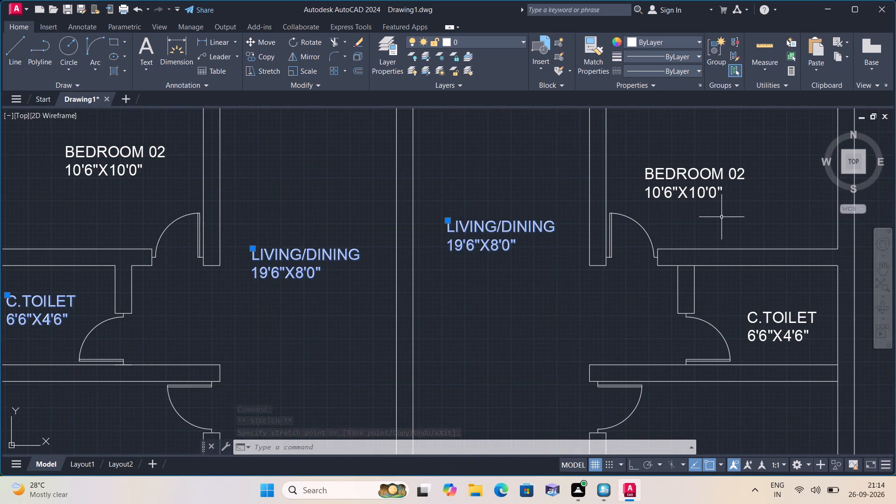
pyautogui.middleClick(721, 217)
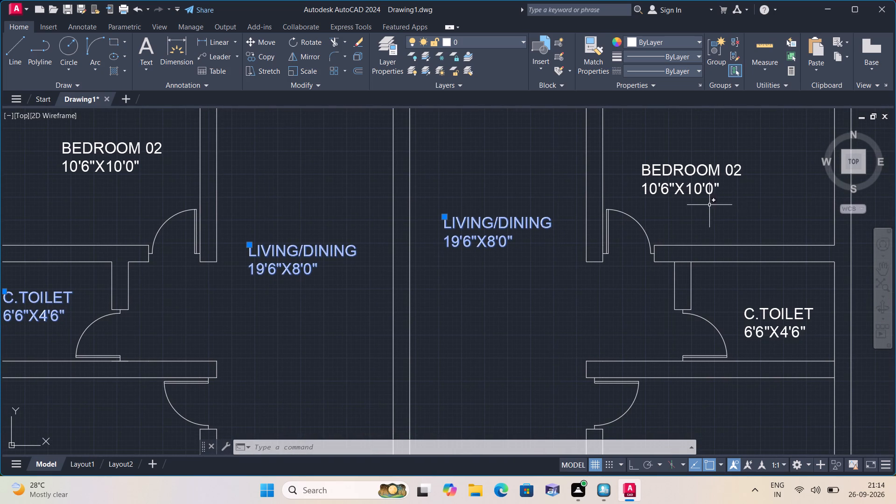
pyautogui.moveTo(719, 214); pyautogui.dragTo(709, 164, button='middle')
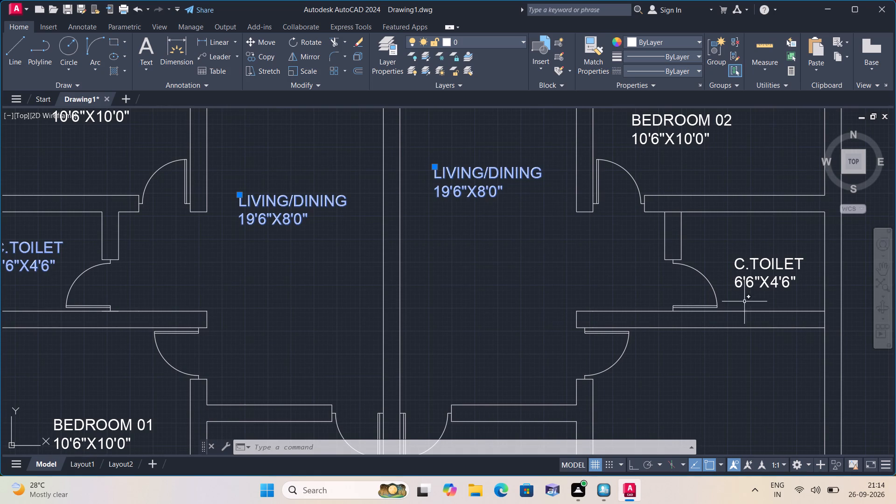
pyautogui.moveTo(760, 345); pyautogui.dragTo(737, 242, button='middle')
pyautogui.scroll(-1, 740, 256)
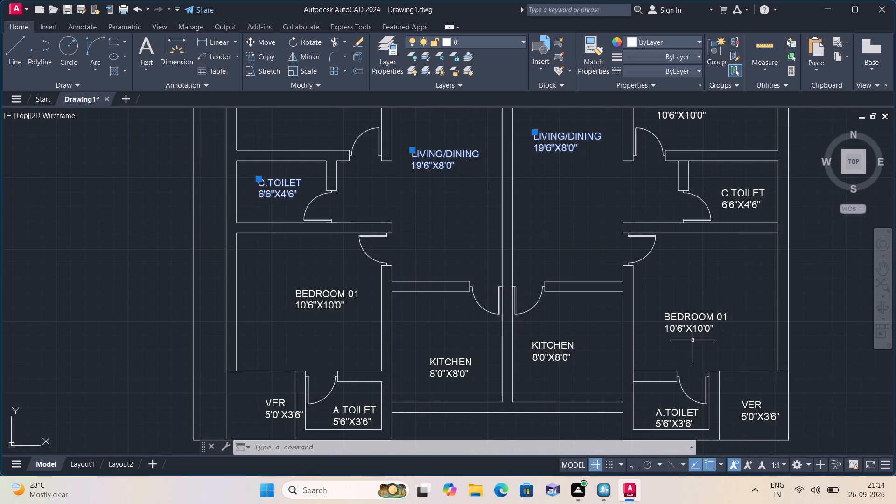
pyautogui.scroll(1, 691, 340)
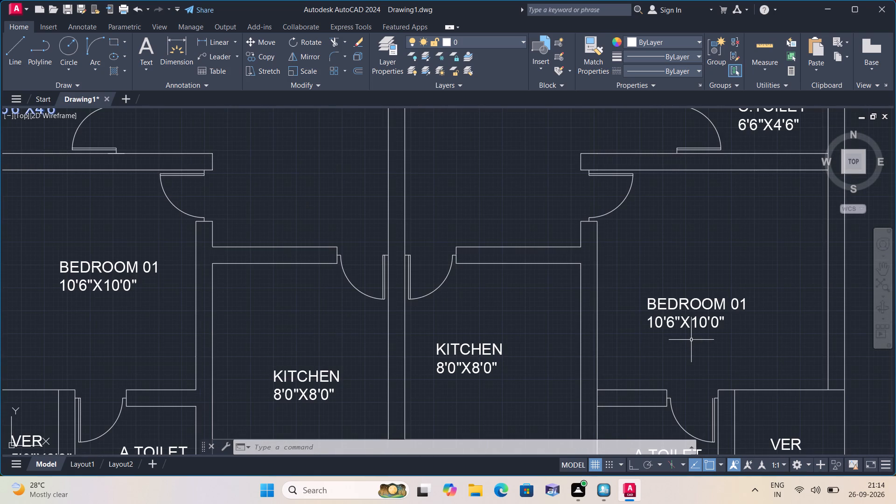
pyautogui.scroll(-1, 689, 340)
pyautogui.moveTo(688, 340); pyautogui.dragTo(685, 309, button='middle')
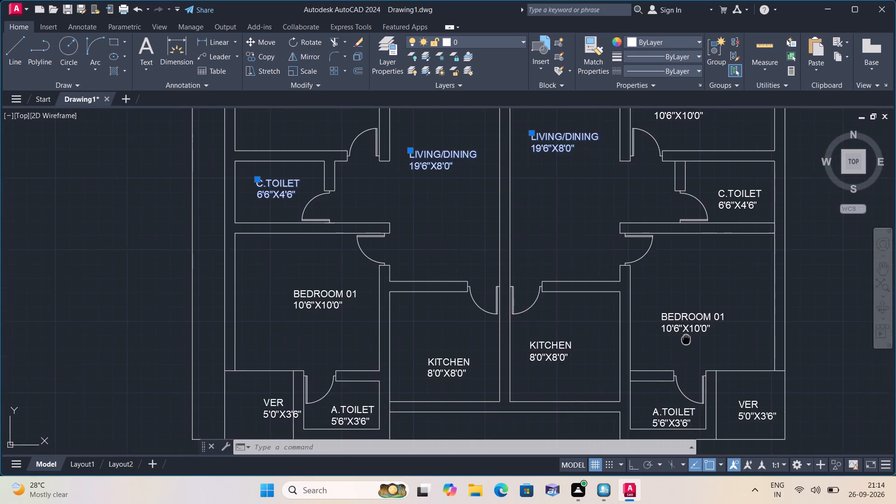
pyautogui.moveTo(685, 309); pyautogui.dragTo(685, 252, button='middle')
pyautogui.scroll(1, 702, 334)
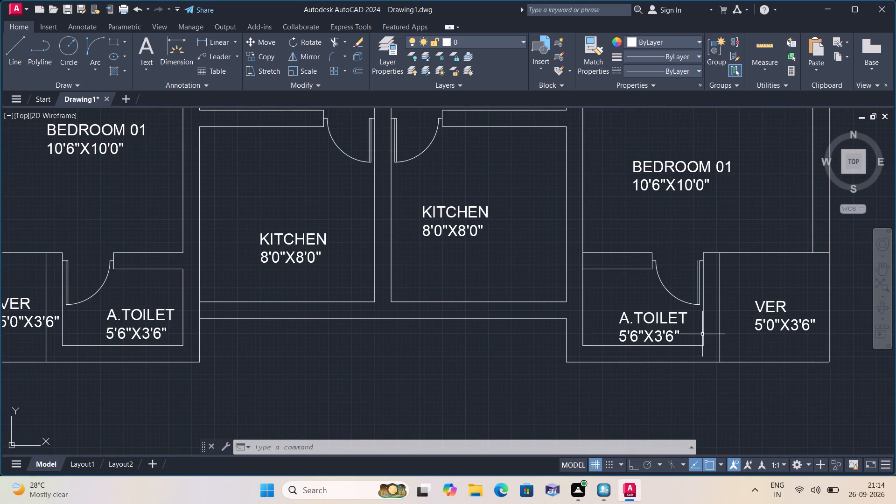
pyautogui.scroll(1, 702, 334)
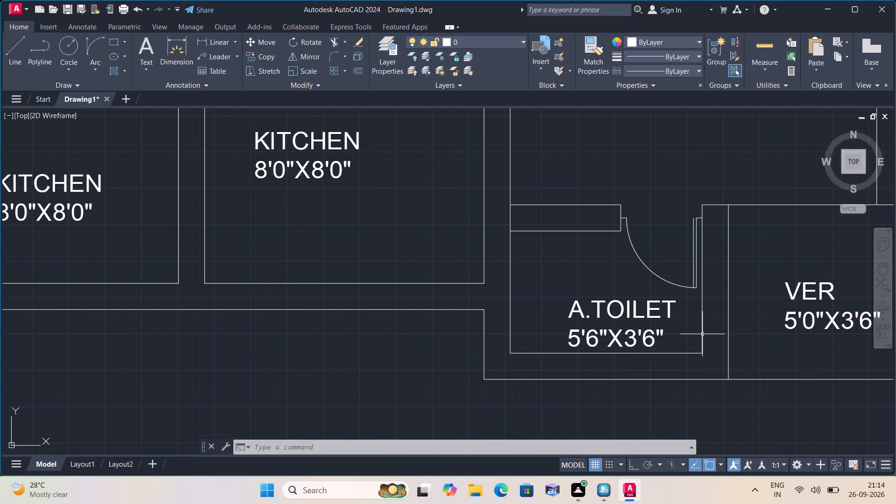
pyautogui.scroll(-1, 523, 312)
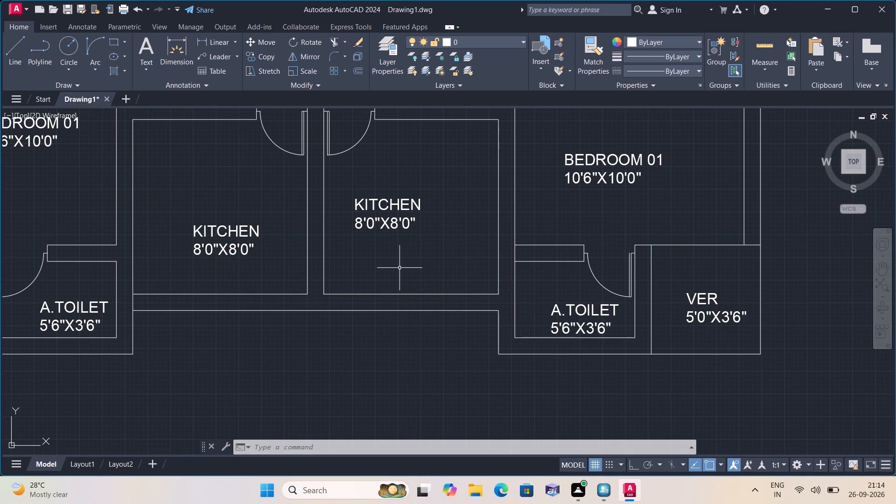
# Move the western unit's VER 5'0"X3'6" label north-west within its room so it clears the wall beside the A.TOILET, and clear the selection.
pyautogui.moveTo(399, 268); pyautogui.dragTo(511, 320, button='middle')
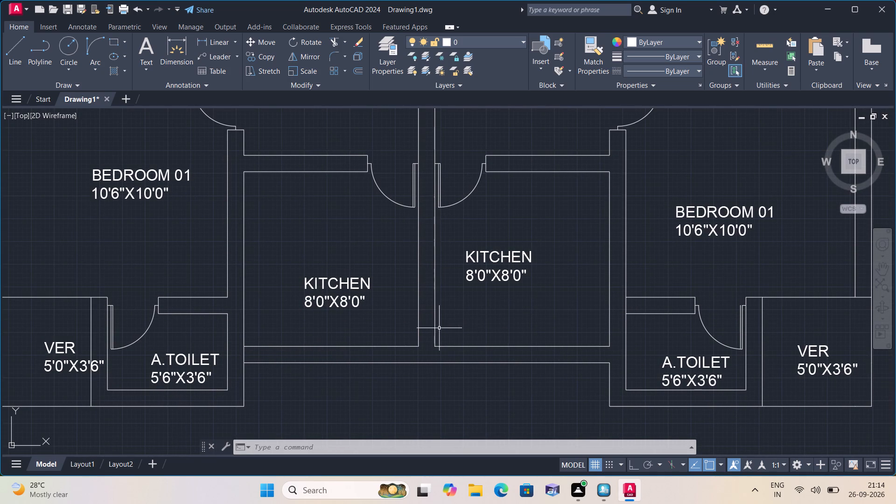
pyautogui.moveTo(386, 326); pyautogui.dragTo(395, 328, button='middle')
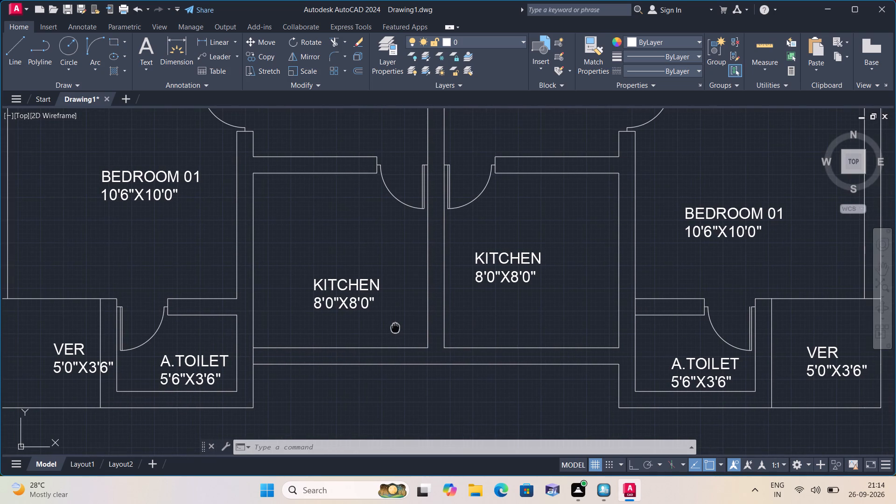
pyautogui.moveTo(395, 328); pyautogui.dragTo(423, 335, button='middle')
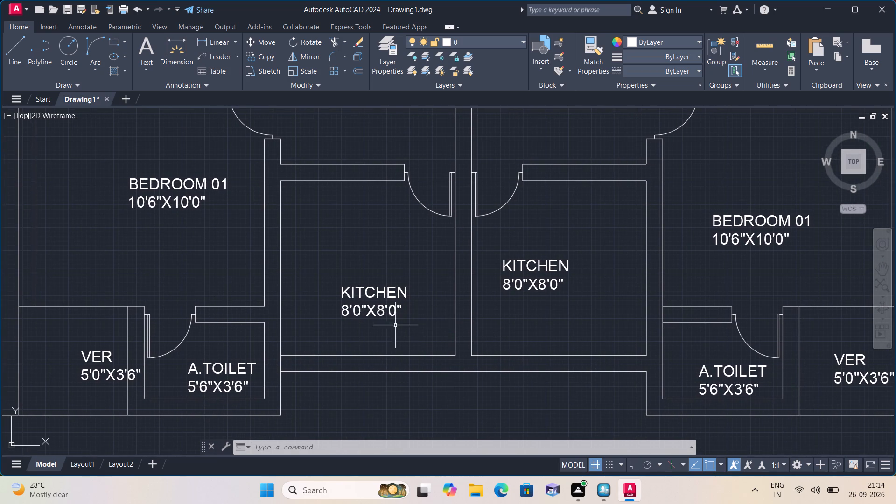
pyautogui.scroll(-1, 347, 330)
pyautogui.scroll(1, 323, 338)
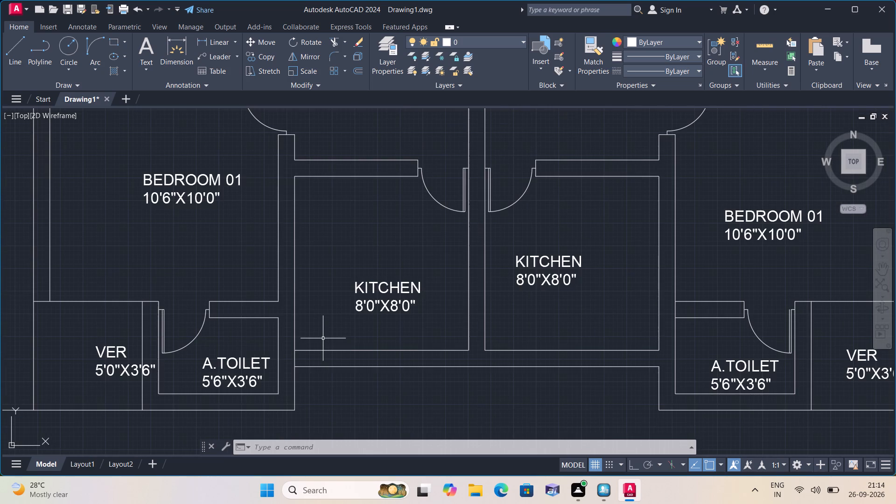
pyautogui.moveTo(391, 326); pyautogui.dragTo(391, 327, button='middle')
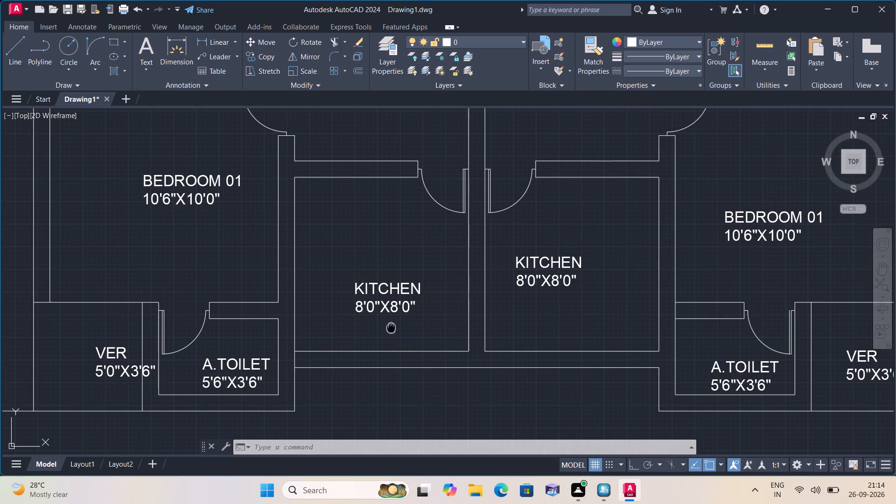
pyautogui.moveTo(391, 327); pyautogui.dragTo(472, 332, button='middle')
pyautogui.scroll(1, 225, 392)
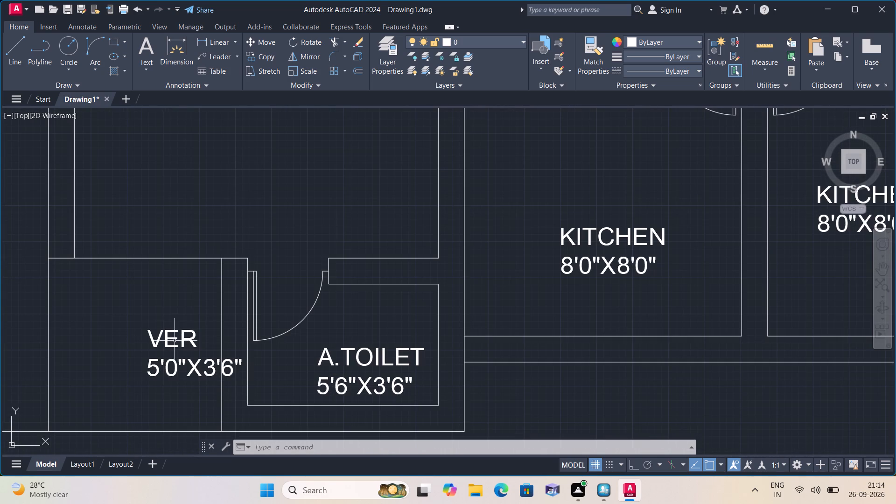
pyautogui.click(168, 321)
pyautogui.click(170, 334)
pyautogui.click(168, 335)
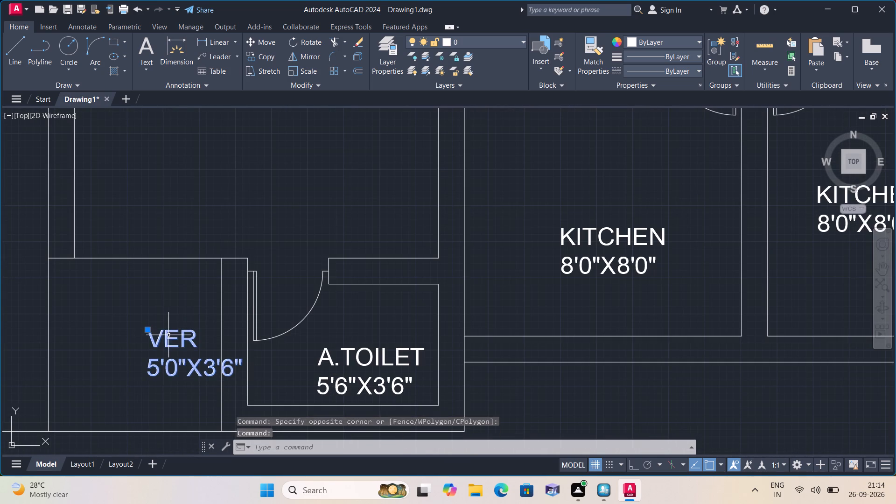
pyautogui.click(168, 335)
pyautogui.click(149, 330)
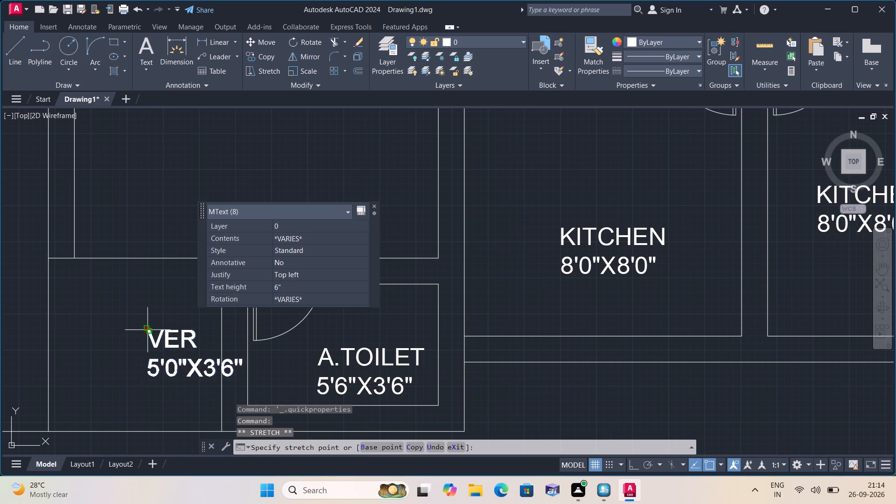
pyautogui.click(98, 315)
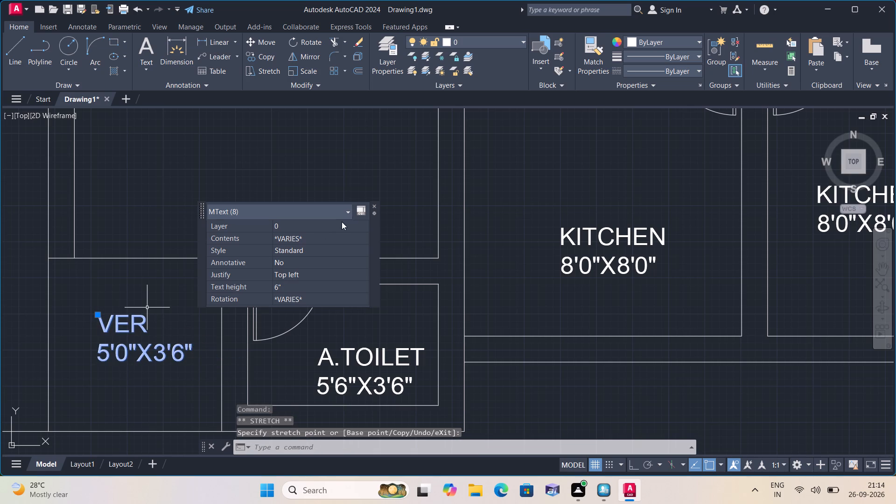
pyautogui.click(372, 203)
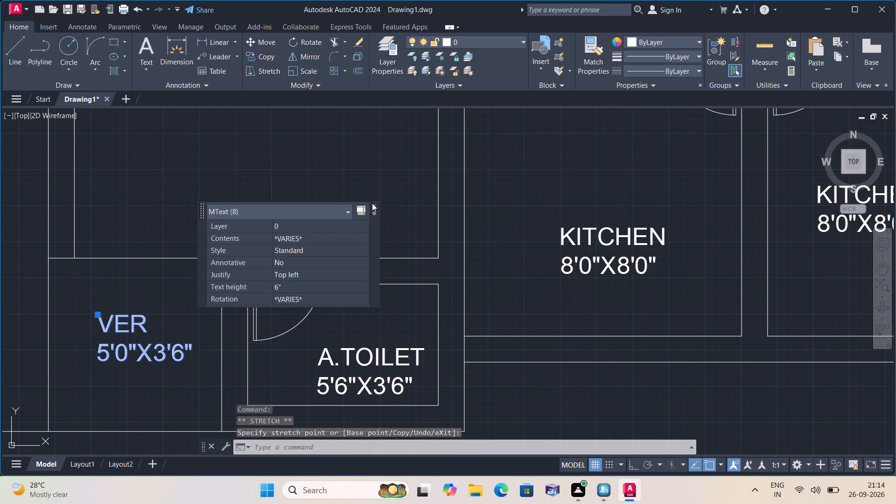
pyautogui.click(373, 203)
pyautogui.click(379, 203)
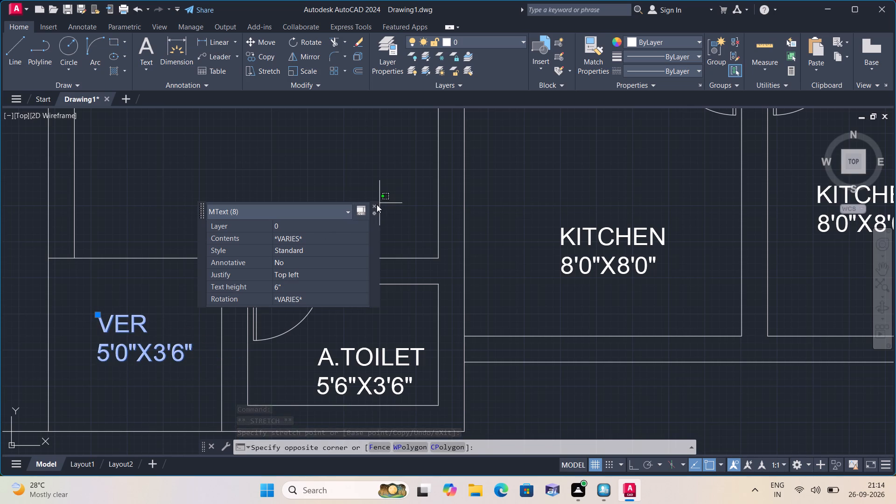
pyautogui.click(377, 204)
pyautogui.click(377, 204)
pyautogui.click(376, 203)
pyautogui.click(376, 204)
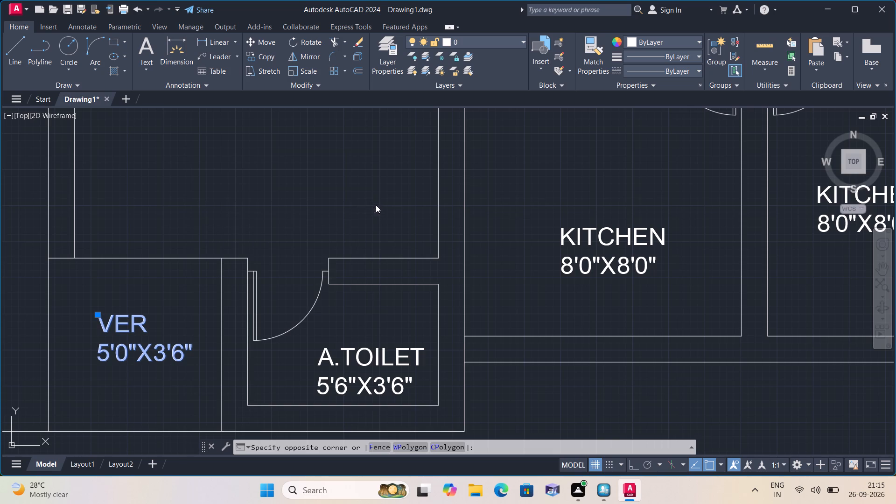
pyautogui.click(373, 198)
pyautogui.moveTo(374, 197); pyautogui.dragTo(407, 313, button='middle')
pyautogui.scroll(-1, 374, 197)
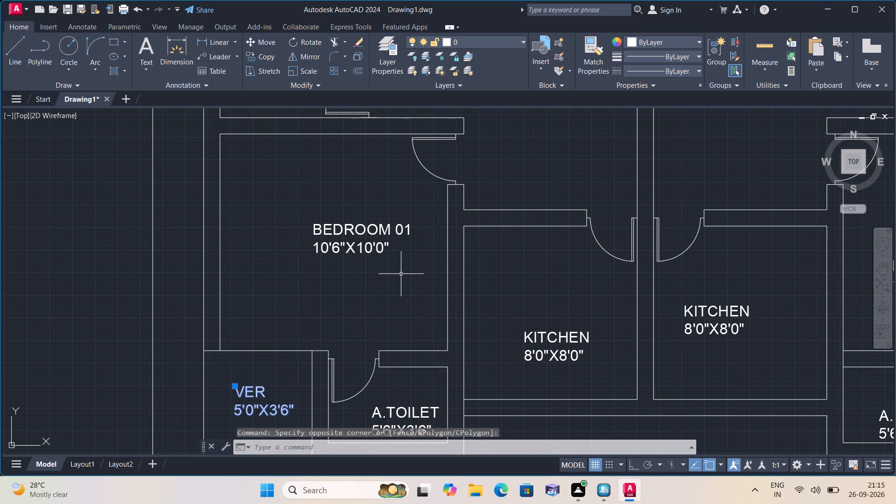
pyautogui.moveTo(401, 274); pyautogui.dragTo(401, 379, button='middle')
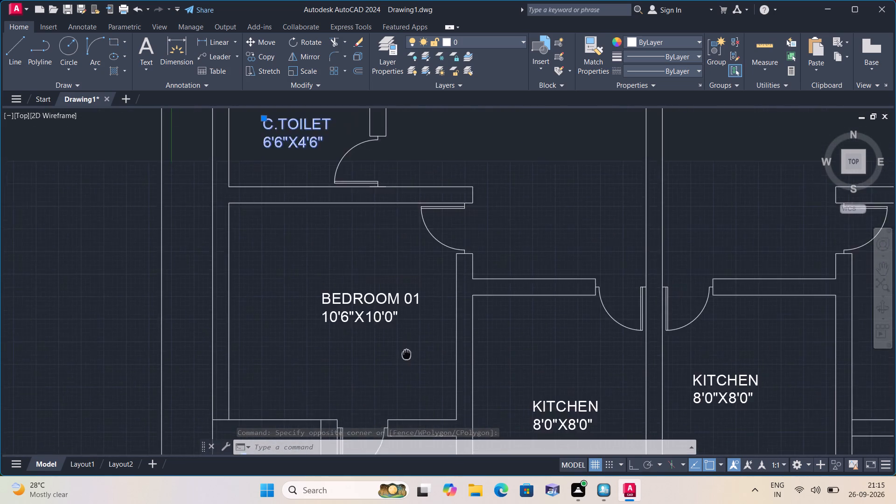
pyautogui.moveTo(401, 379); pyautogui.dragTo(398, 406, button='middle')
pyautogui.scroll(-1, 570, 294)
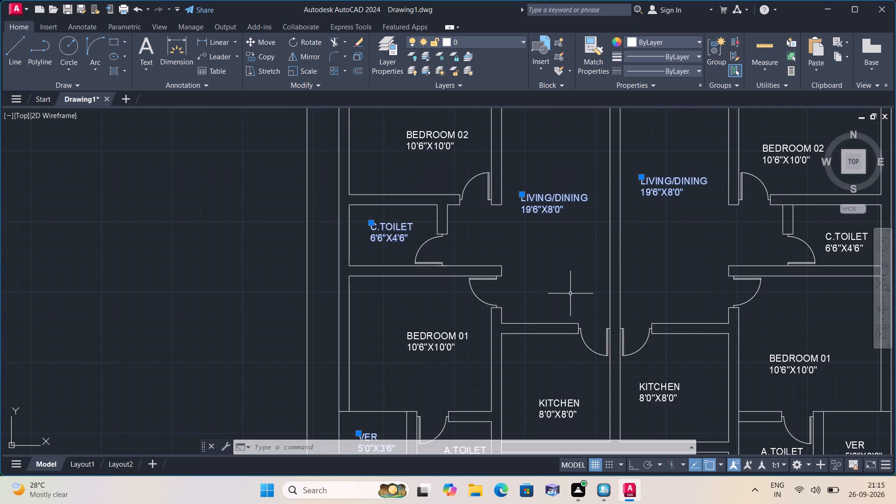
pyautogui.press('Escape')
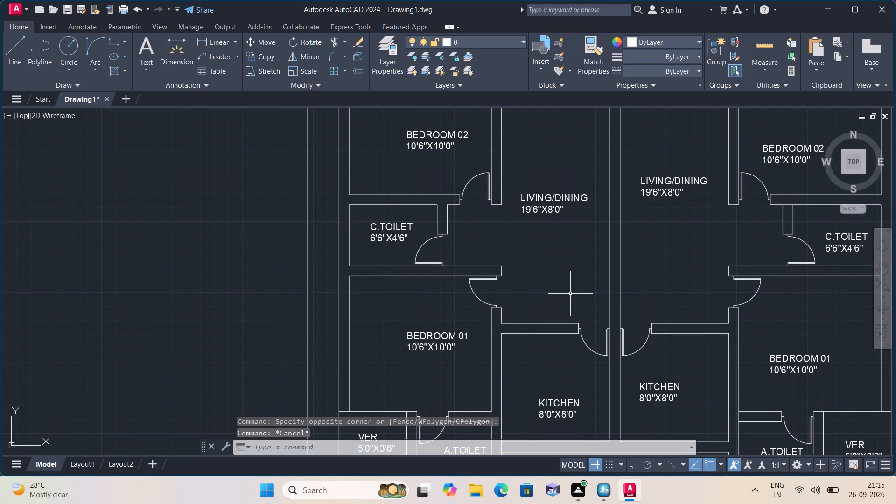
# Review the whole floor plan, checking that room, cabinet and unit labels in all three units are readable and clear of walls.
pyautogui.scroll(1, 570, 294)
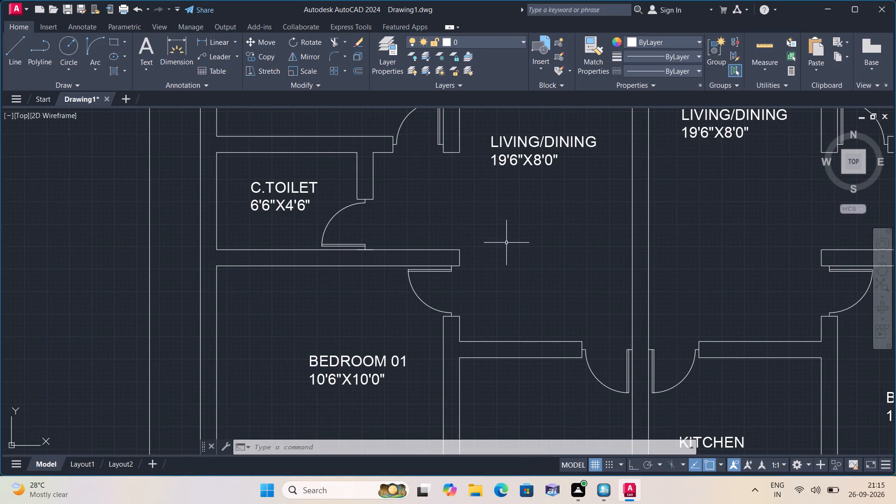
pyautogui.moveTo(508, 219); pyautogui.dragTo(452, 398, button='middle')
pyautogui.scroll(-1, 499, 248)
pyautogui.scroll(1, 456, 387)
pyautogui.scroll(-1, 459, 388)
pyautogui.scroll(-2, 499, 261)
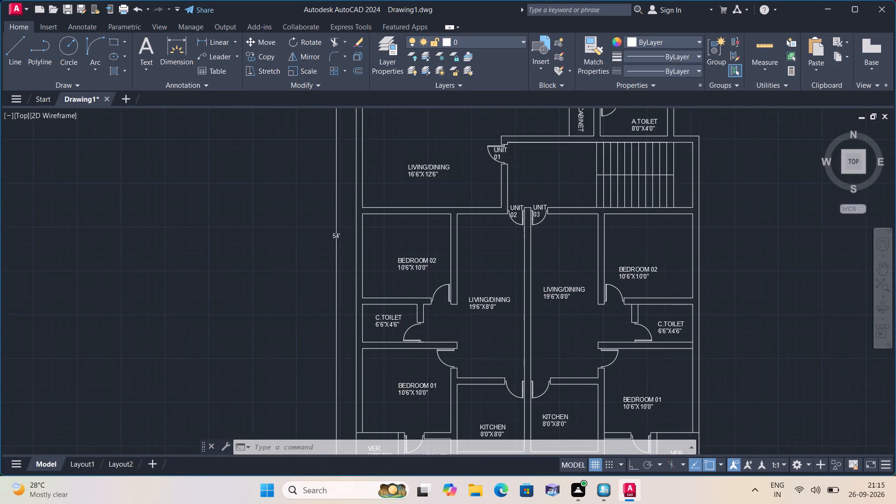
pyautogui.moveTo(499, 260); pyautogui.dragTo(458, 427, button='middle')
pyautogui.scroll(2, 530, 302)
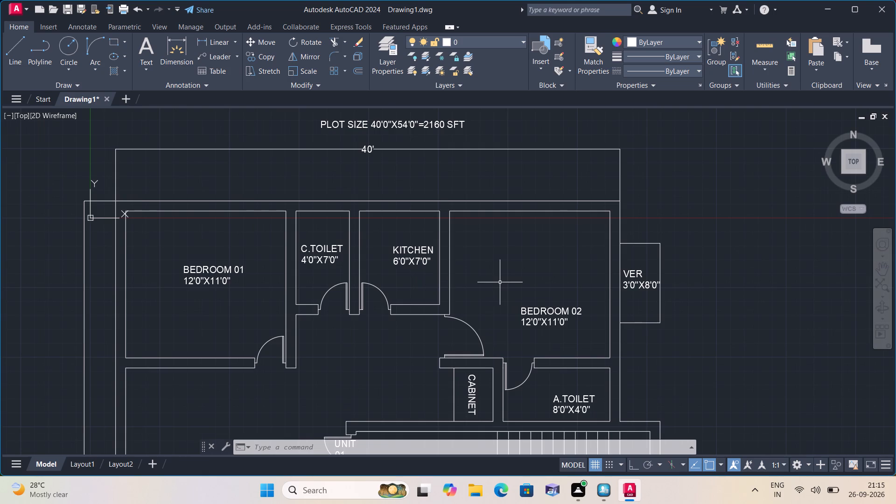
pyautogui.moveTo(513, 287); pyautogui.dragTo(561, 224, button='middle')
pyautogui.scroll(-1, 563, 224)
pyautogui.scroll(1, 501, 159)
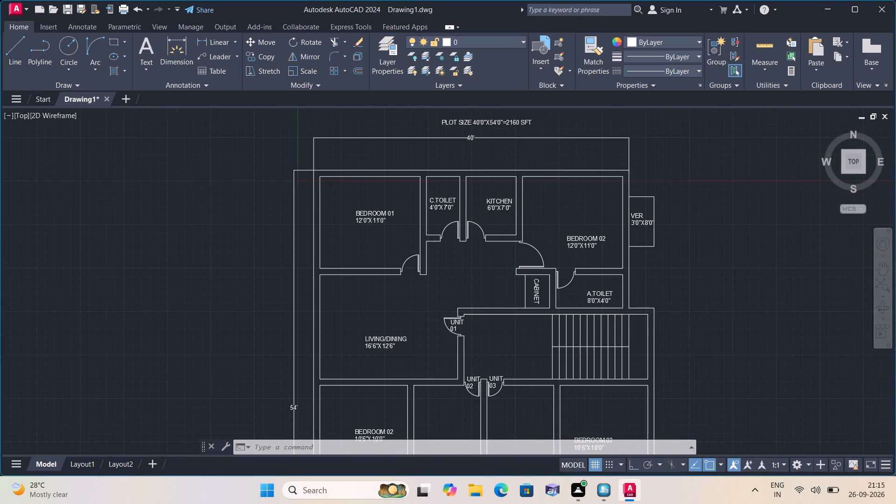
pyautogui.scroll(-1, 510, 216)
pyautogui.moveTo(508, 216); pyautogui.dragTo(535, 84, button='middle')
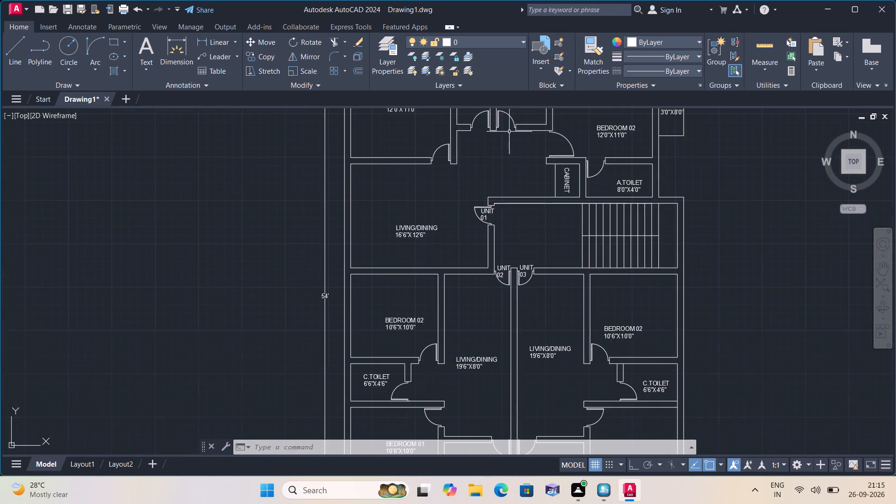
pyautogui.scroll(1, 348, 257)
pyautogui.moveTo(626, 253); pyautogui.dragTo(576, 260, button='middle')
pyautogui.scroll(-1, 580, 253)
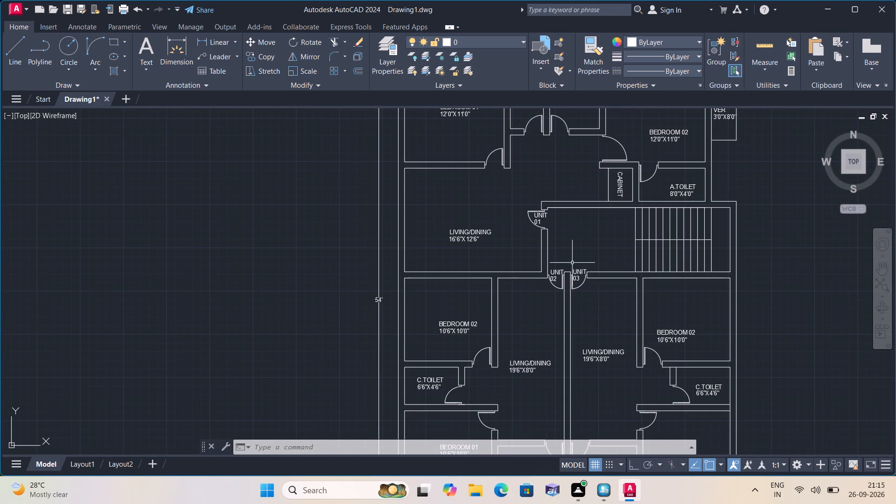
pyautogui.scroll(-1, 572, 262)
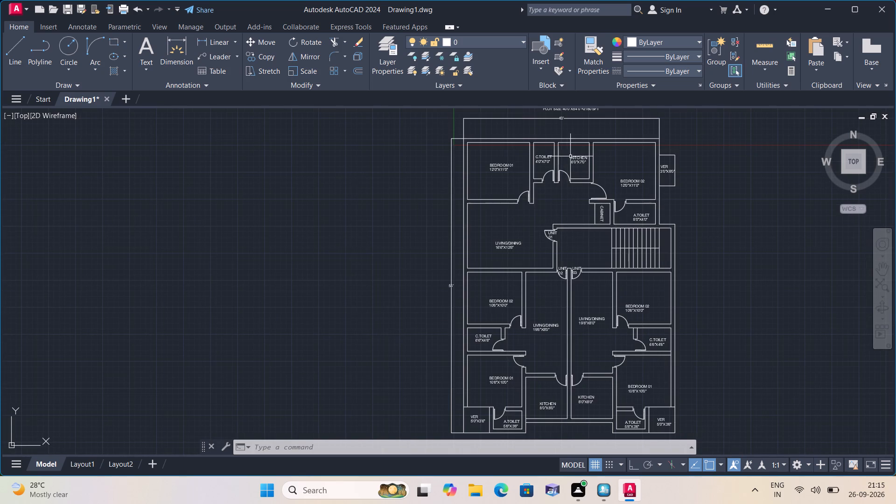
# Create a new layer with its default name and set its colour to cyan.
pyautogui.click(399, 46)
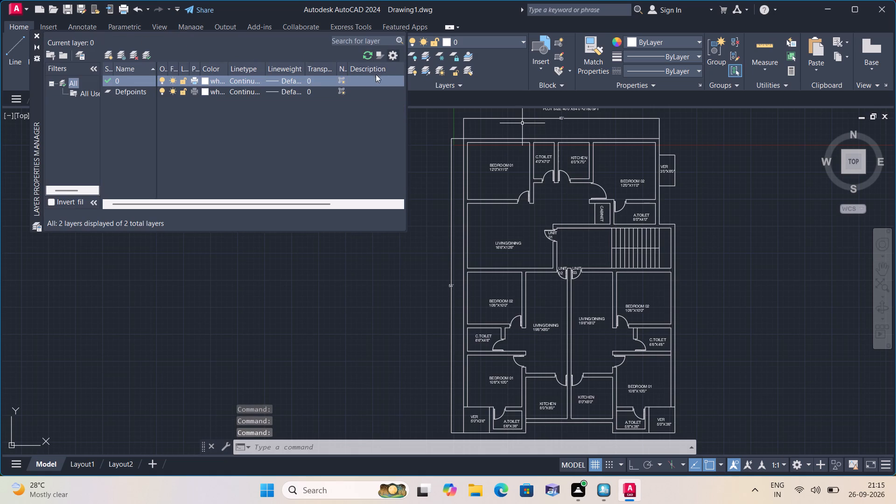
pyautogui.rightClick(347, 123)
pyautogui.click(378, 173)
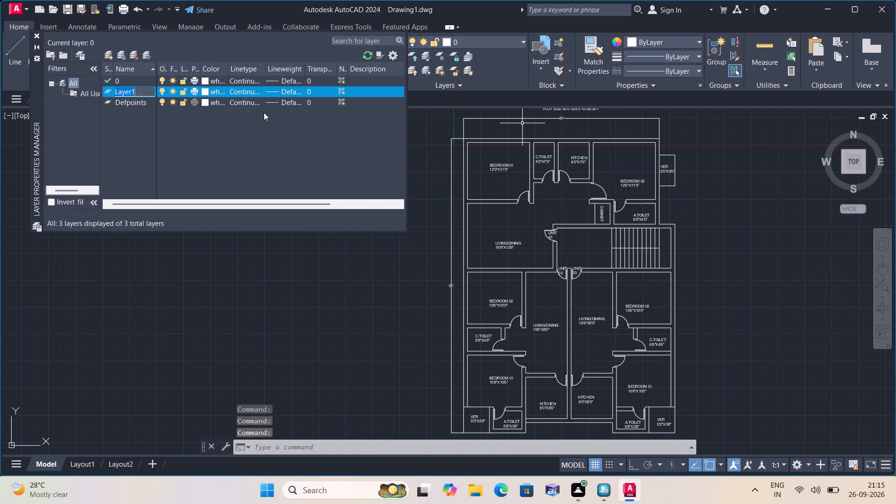
pyautogui.click(208, 91)
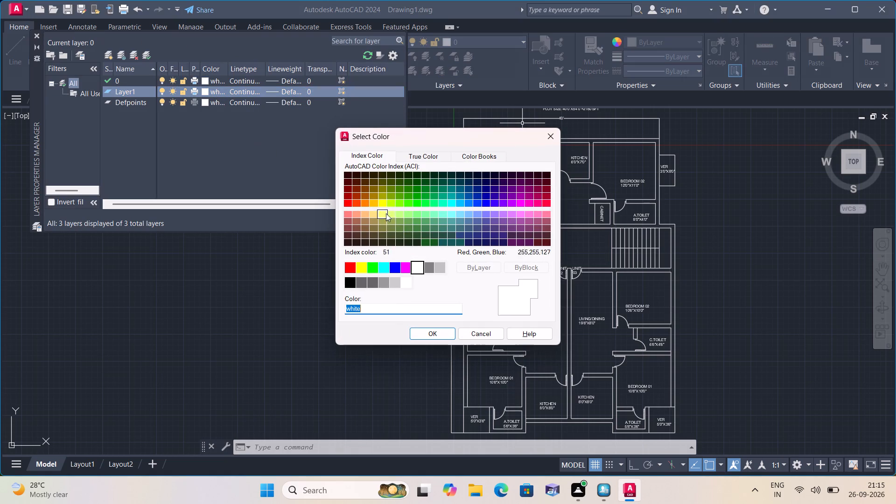
pyautogui.click(385, 268)
pyautogui.click(426, 333)
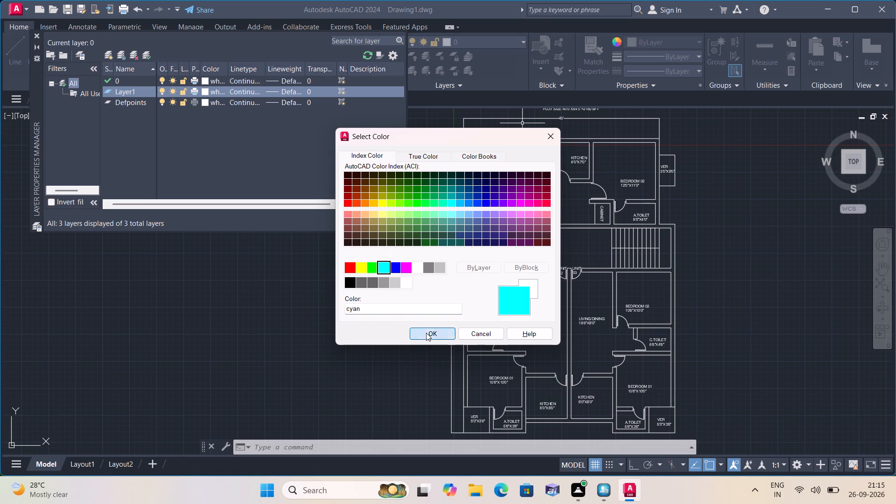
pyautogui.click(37, 35)
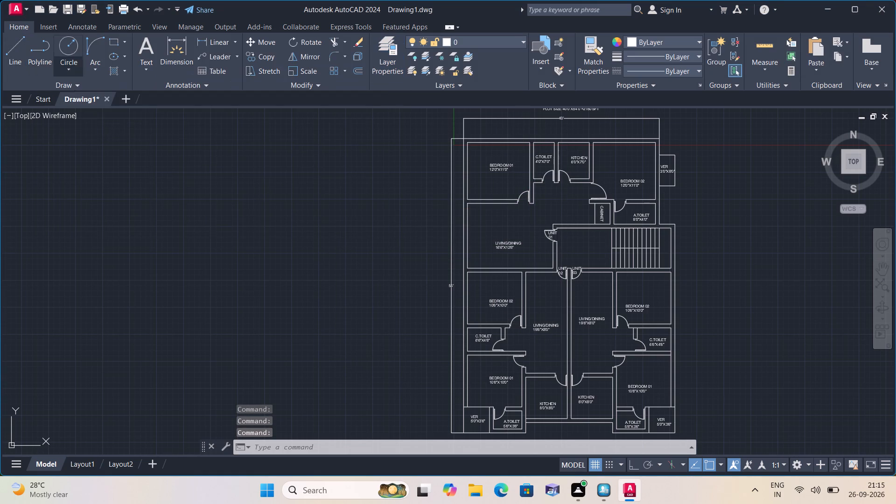
# Make the new cyan layer the current layer.
pyautogui.moveTo(720, 235); pyautogui.dragTo(641, 247, button='middle')
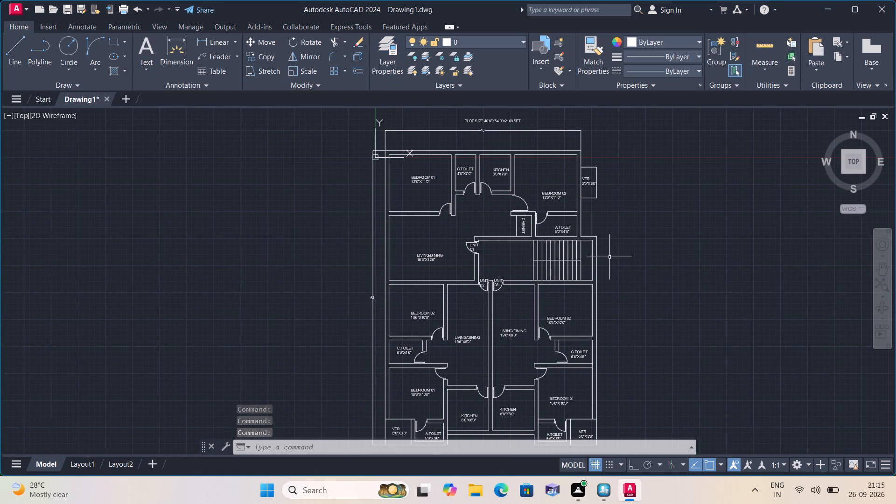
pyautogui.click(504, 41)
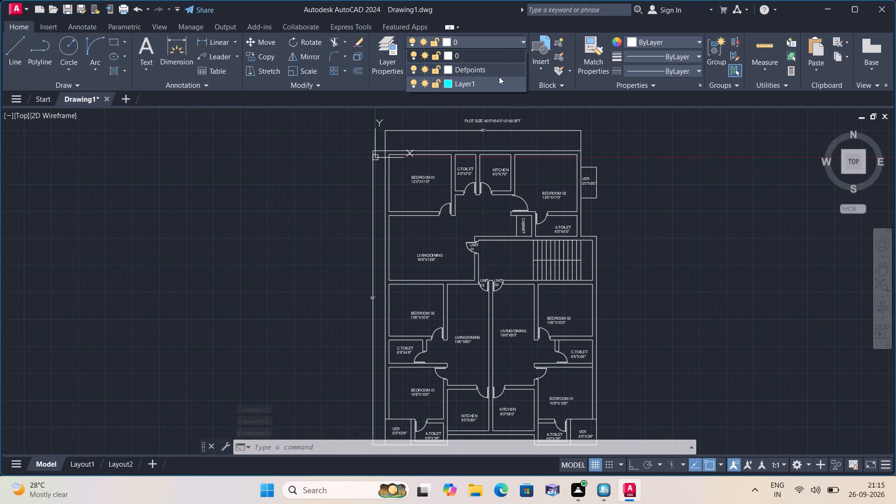
pyautogui.click(498, 82)
# Draw a vertical rectangle 9" wide and 5' tall with orthogonal lines in the empty space east of the floor plan.
pyautogui.moveTo(647, 169); pyautogui.dragTo(551, 174, button='middle')
pyautogui.scroll(-1, 647, 169)
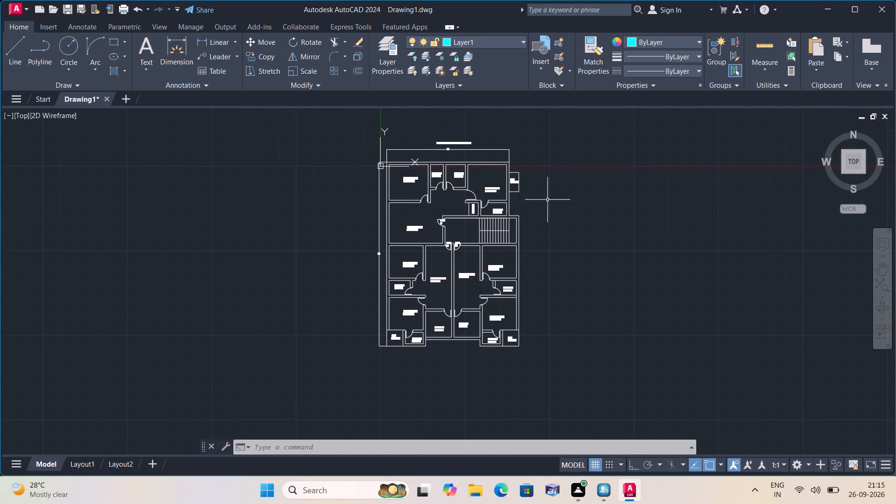
pyautogui.write('l')
pyautogui.press('space')
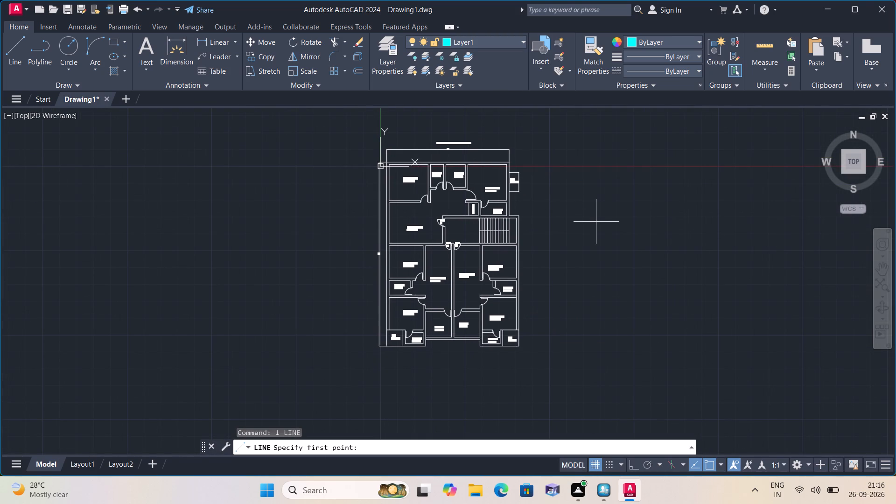
pyautogui.click(637, 466)
pyautogui.click(663, 199)
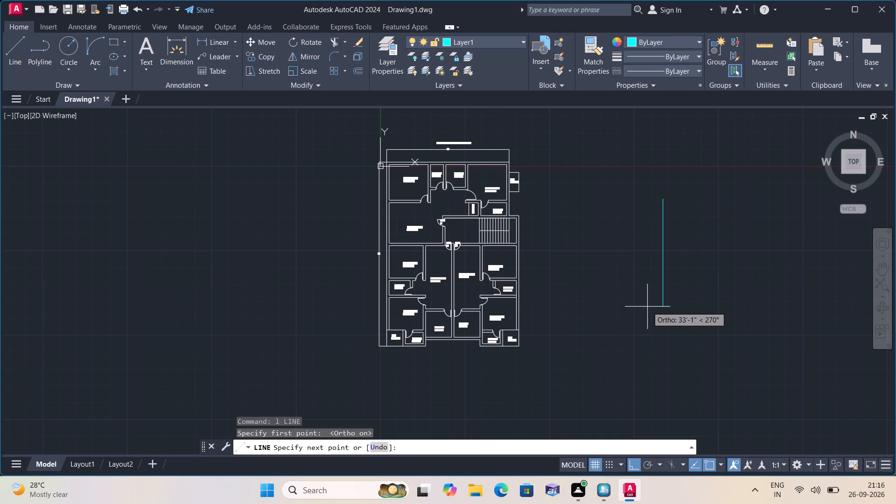
pyautogui.write("5'")
pyautogui.press('space')
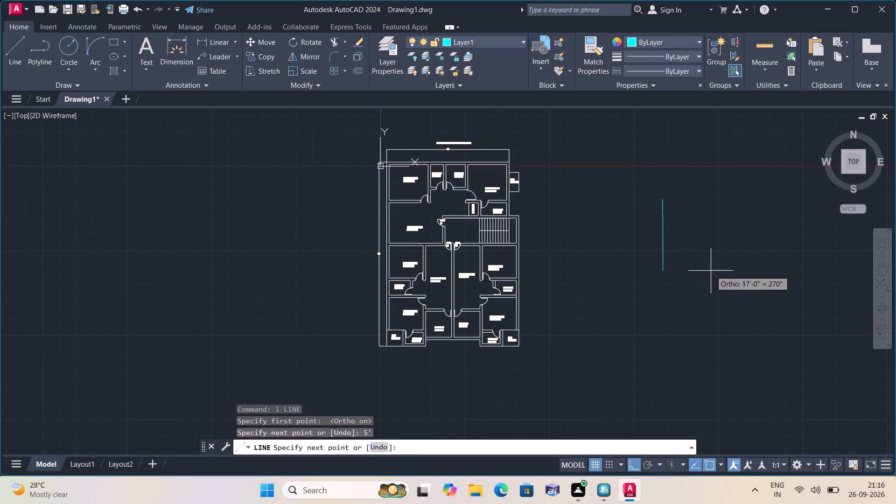
pyautogui.write('9"')
pyautogui.press('space')
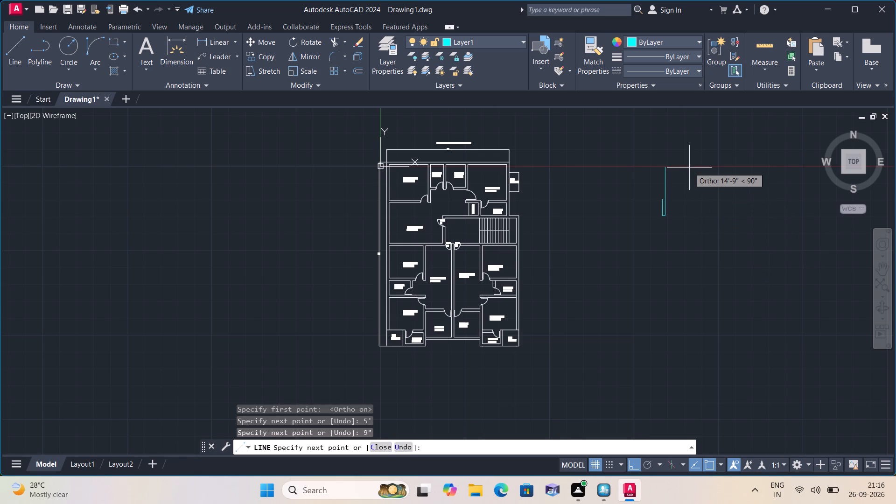
pyautogui.write("5'")
pyautogui.press('space')
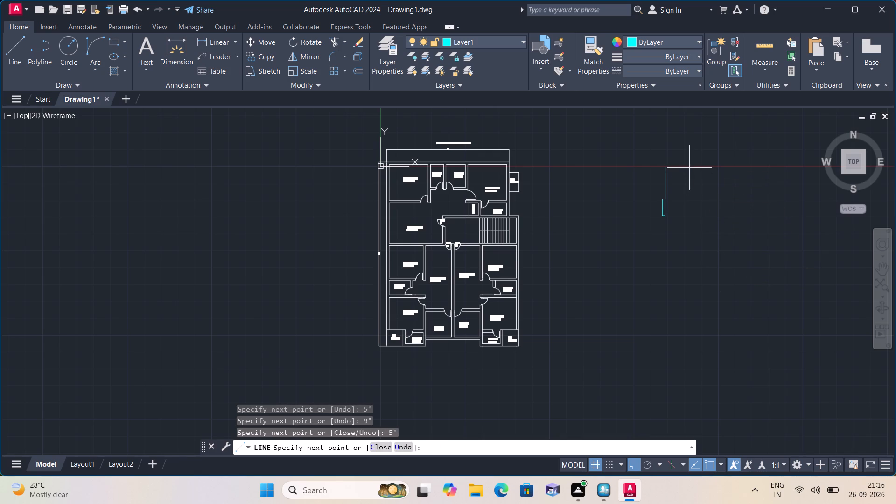
pyautogui.scroll(3, 656, 189)
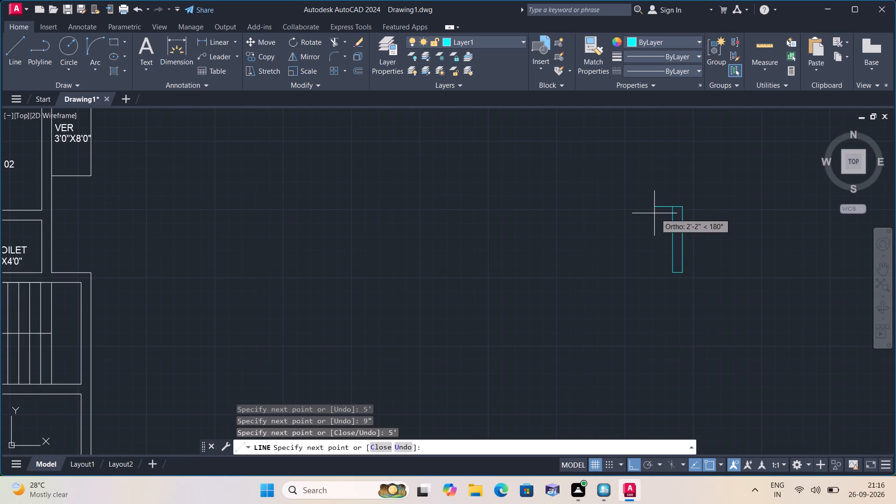
pyautogui.click(672, 205)
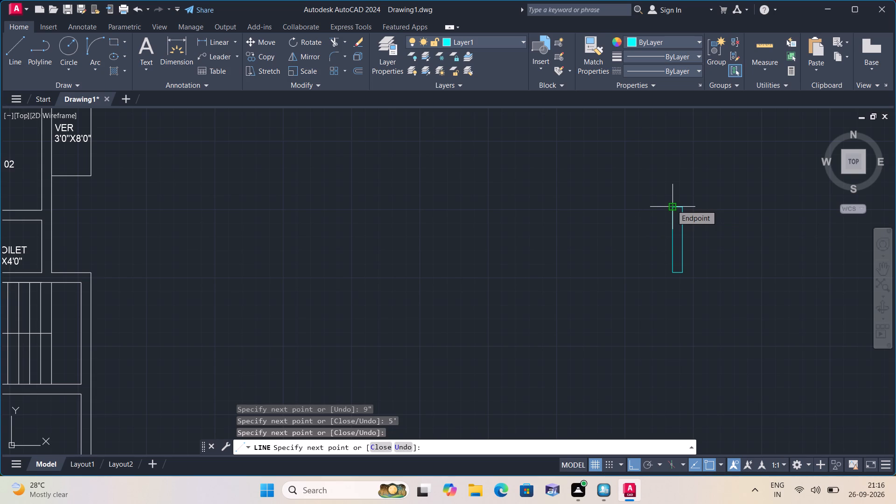
pyautogui.press('space')
# Draw a vertical centre line through the 9" by 5' rectangle, between the midpoints of its short sides.
pyautogui.press('space')
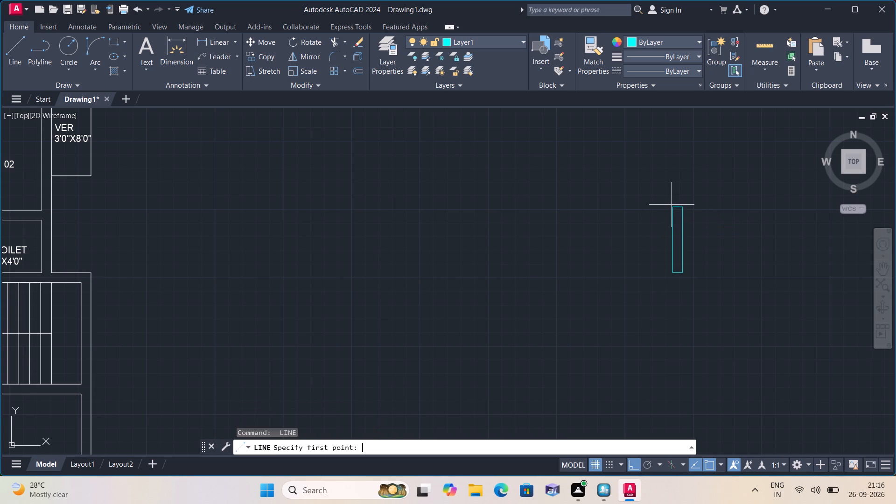
pyautogui.scroll(2, 672, 205)
pyautogui.click(684, 214)
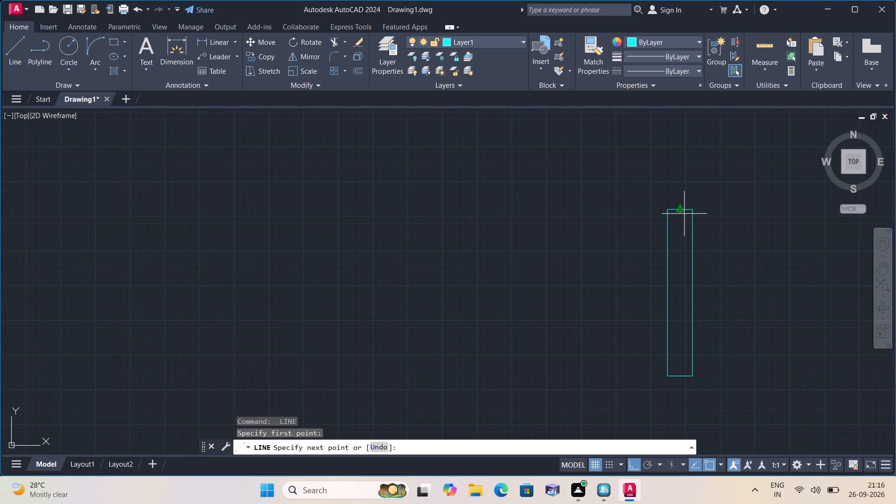
pyautogui.moveTo(688, 230); pyautogui.dragTo(738, 134, button='middle')
pyautogui.scroll(-1, 692, 218)
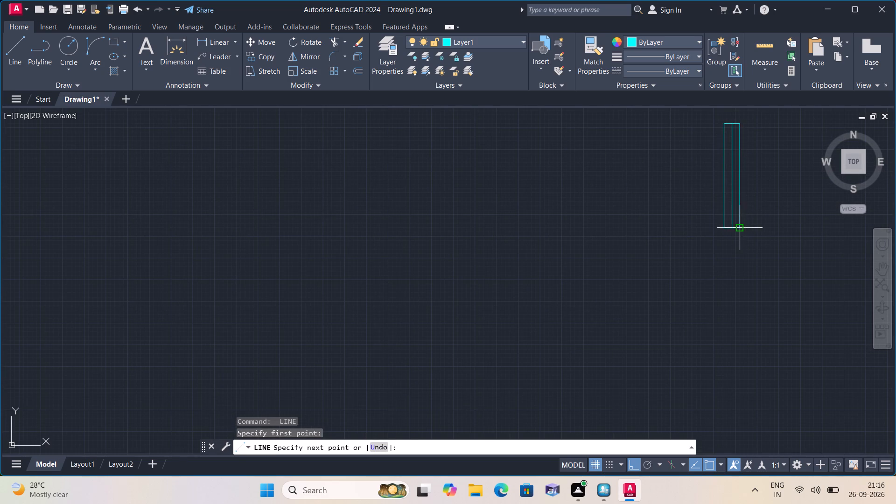
pyautogui.click(734, 226)
pyautogui.press('space')
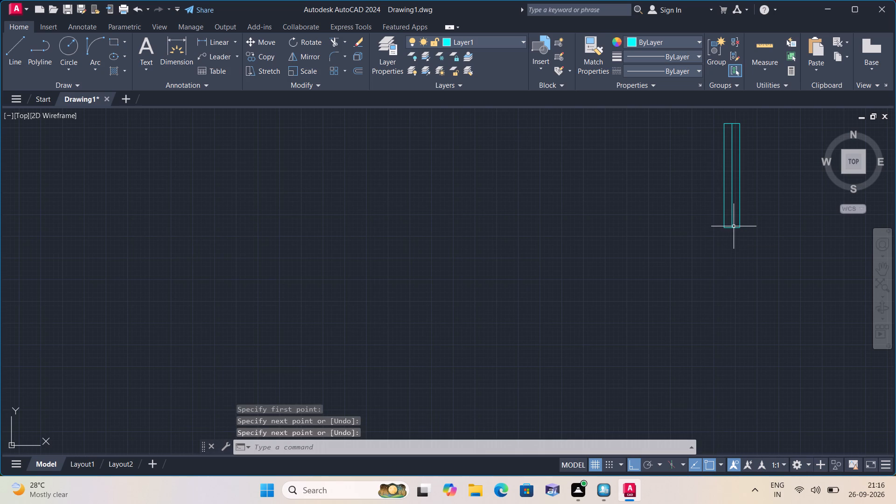
# Draw a horizontal rectangle 5' long and 9" deep with lines, west of the vertical rectangle.
pyautogui.press('space')
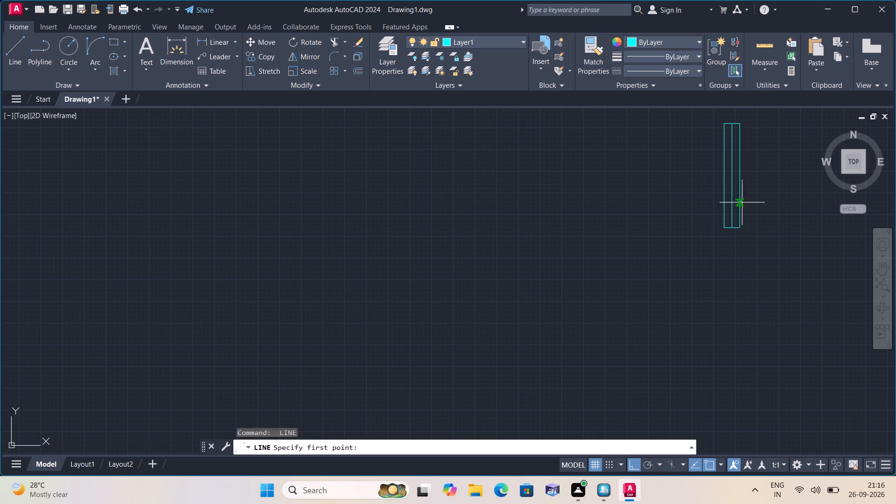
pyautogui.click(514, 153)
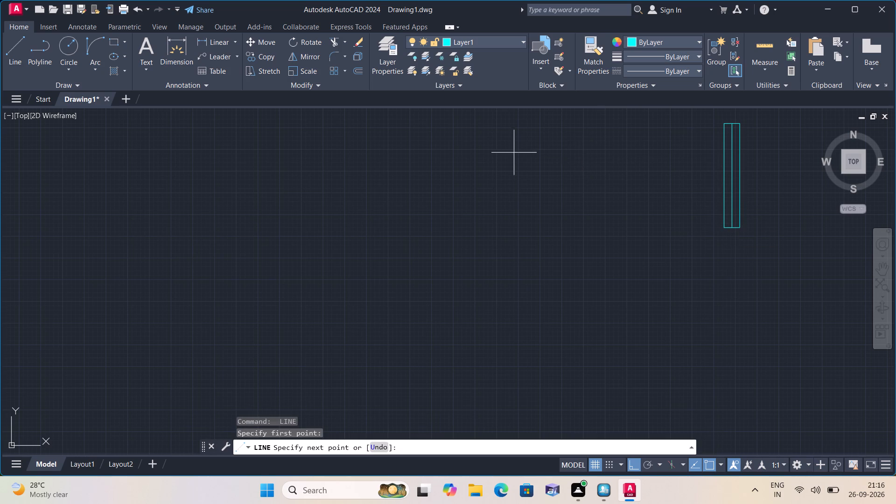
pyautogui.write("5'")
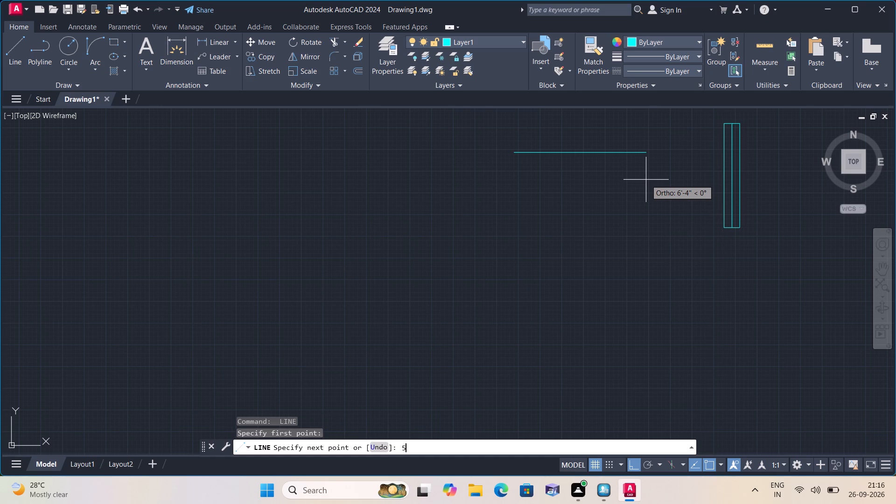
pyautogui.press('space')
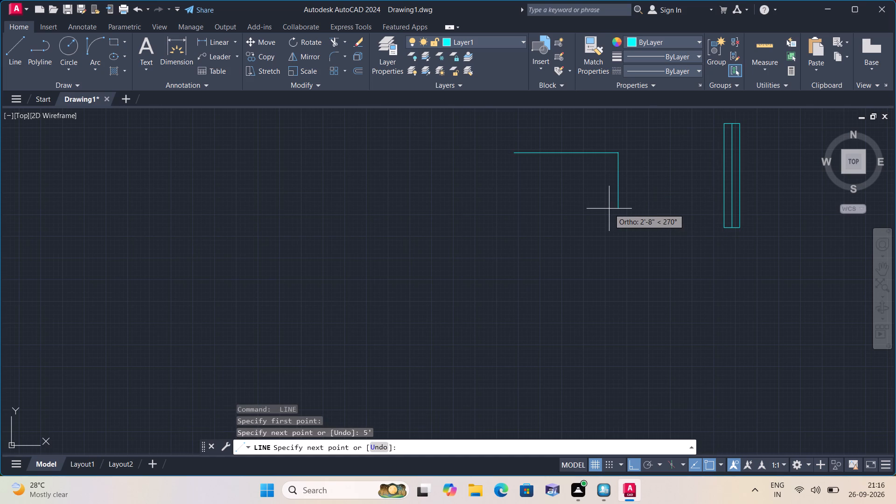
pyautogui.write('9"')
pyautogui.press('space')
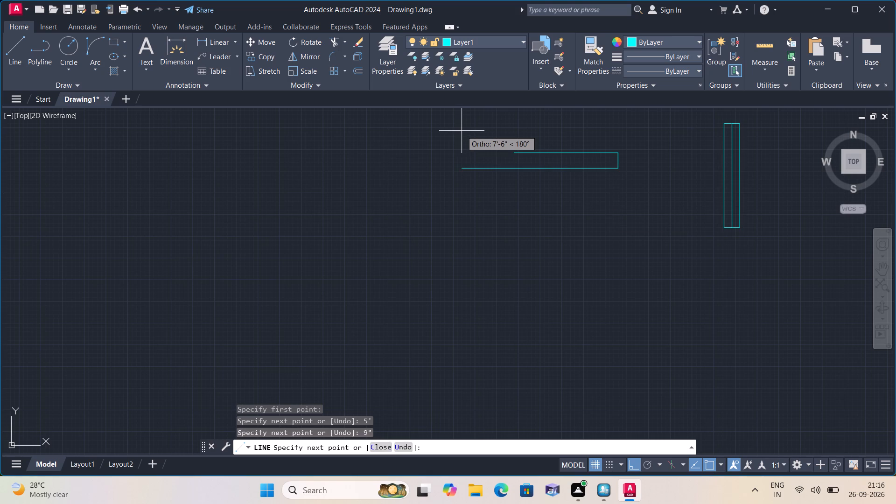
pyautogui.write("5'")
pyautogui.press('space')
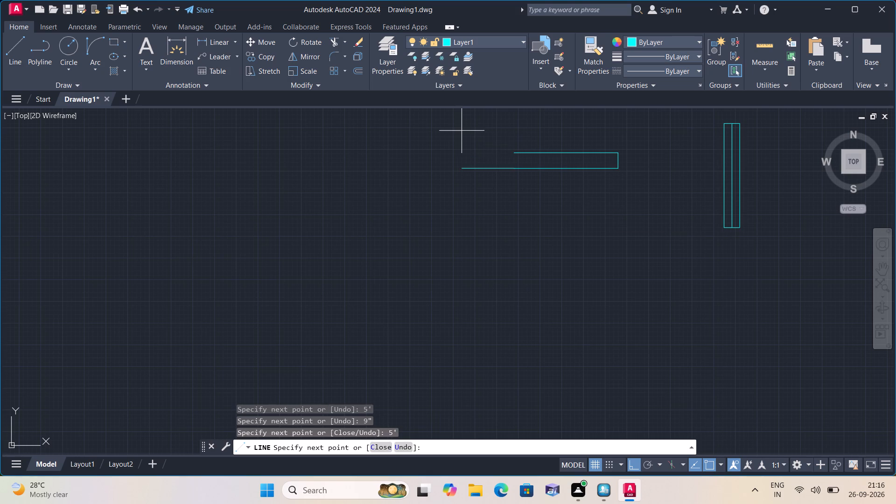
pyautogui.scroll(1, 483, 152)
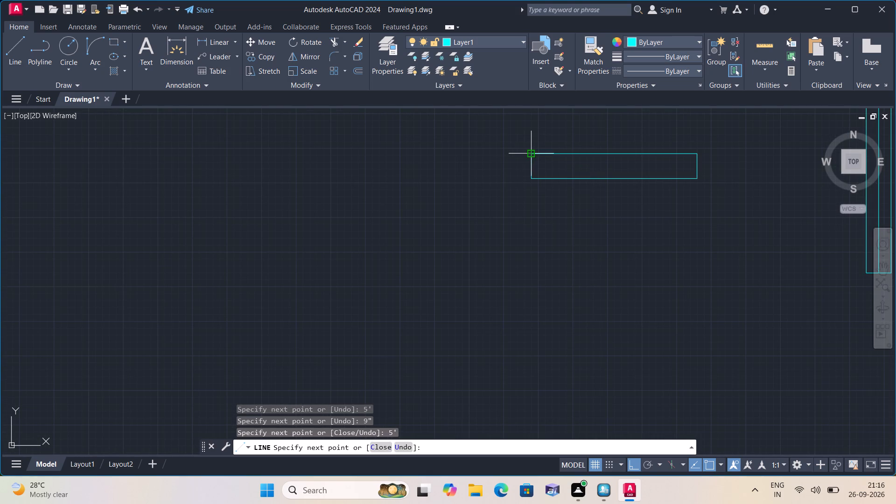
pyautogui.click(532, 156)
pyautogui.press('space')
# Draw a horizontal centre line through the 5' by 9" rectangle, between the midpoints of its short sides.
pyautogui.press('space')
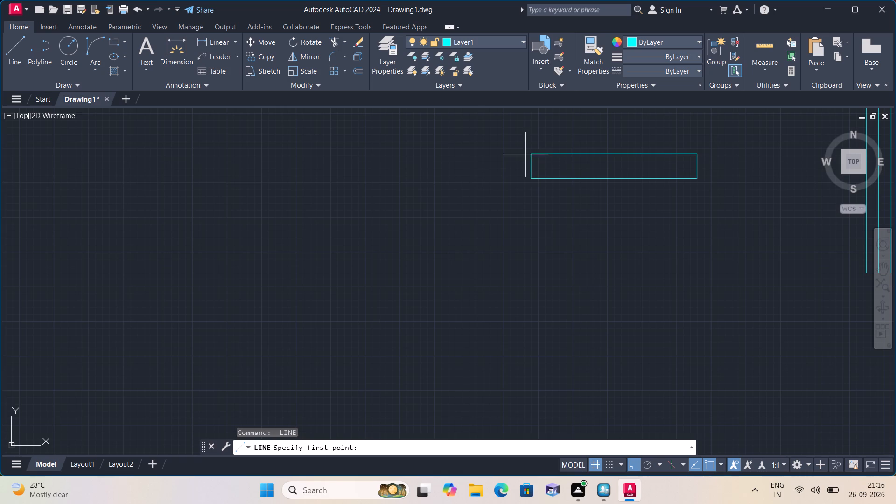
pyautogui.click(529, 163)
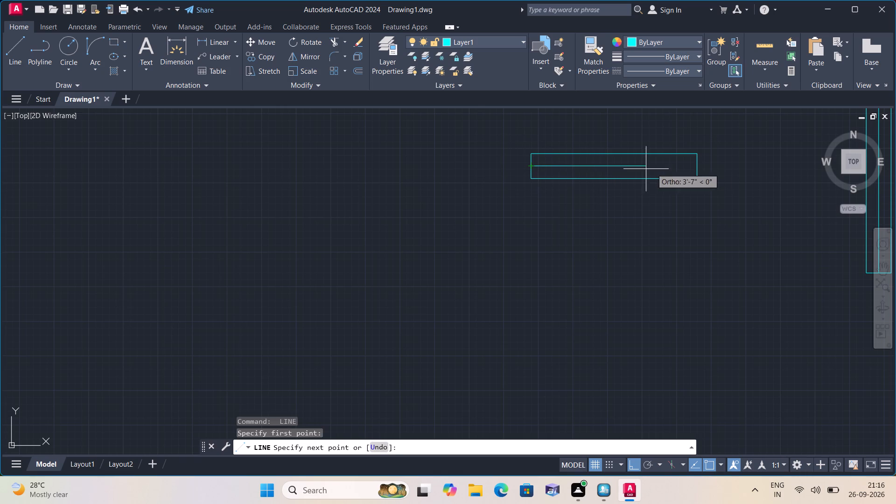
pyautogui.click(699, 169)
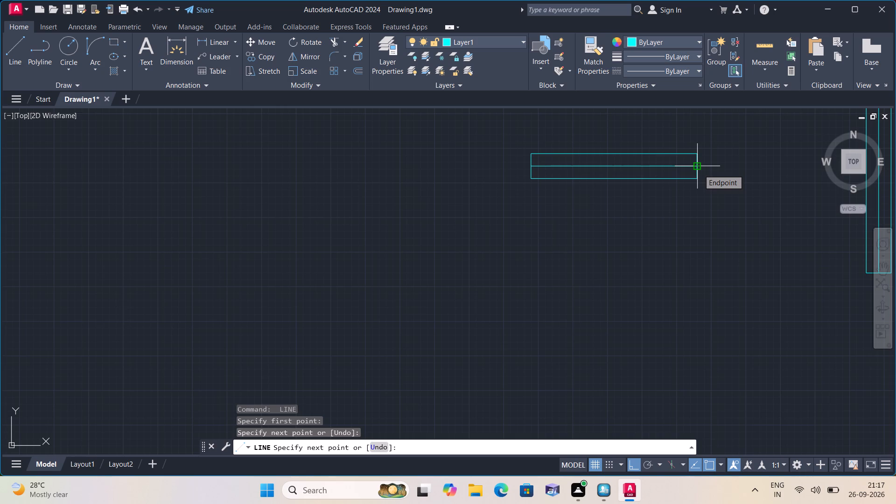
pyautogui.press('Escape')
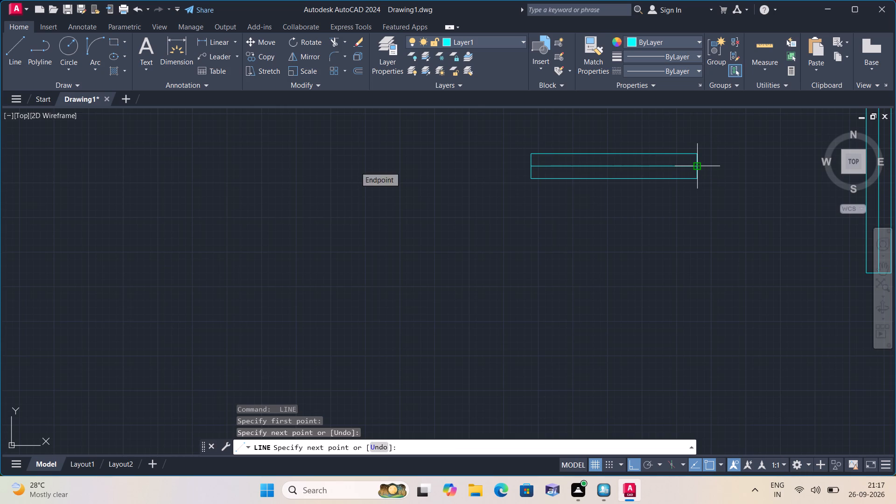
# Draw a horizontal rectangle 2' long and 9" deep with lines, below the horizontal 5' window symbol.
pyautogui.scroll(-1, 608, 231)
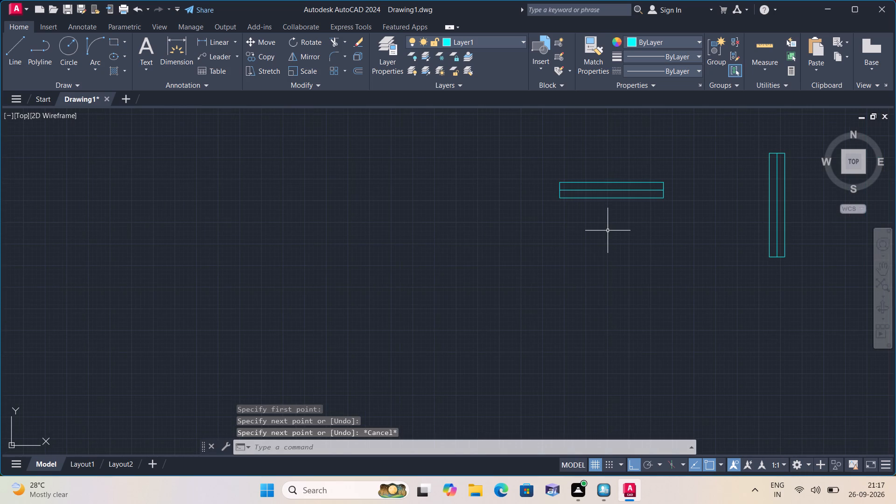
pyautogui.press('l')
pyautogui.press('space')
pyautogui.click(533, 263)
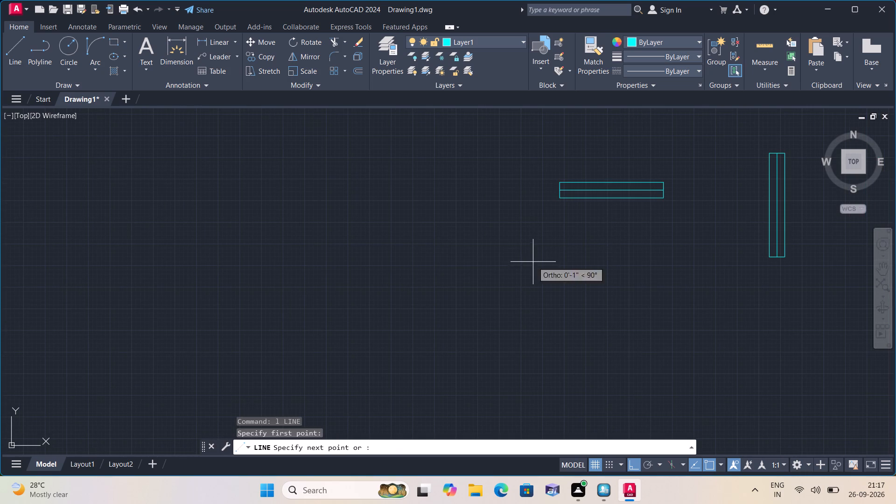
pyautogui.write("2'")
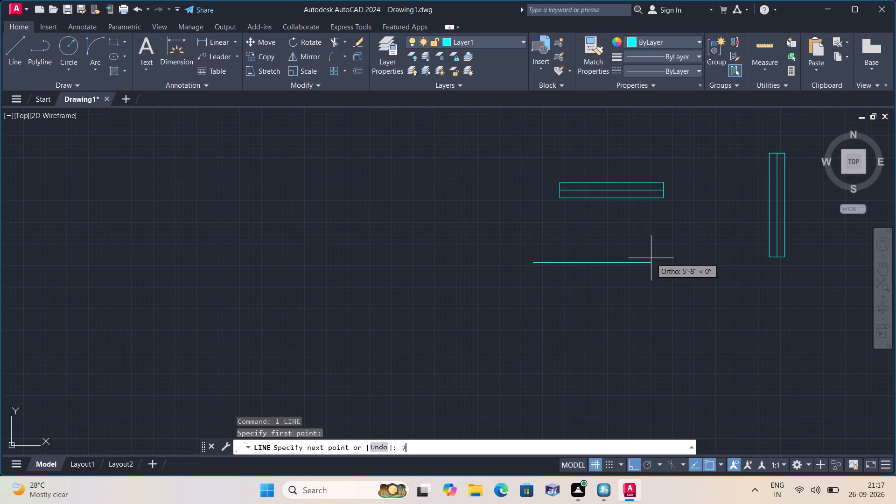
pyautogui.press('space')
pyautogui.press('9')
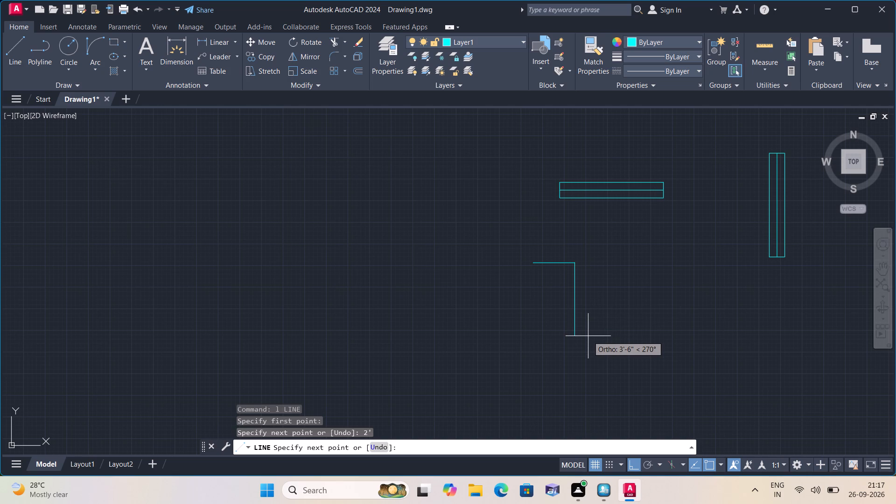
pyautogui.hotkey('shift', '"')
pyautogui.press('space')
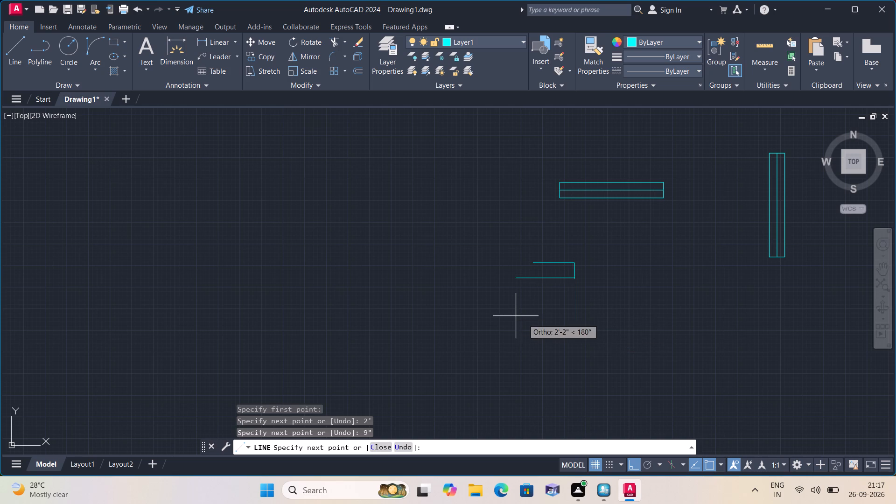
pyautogui.write("2'")
pyautogui.press('space')
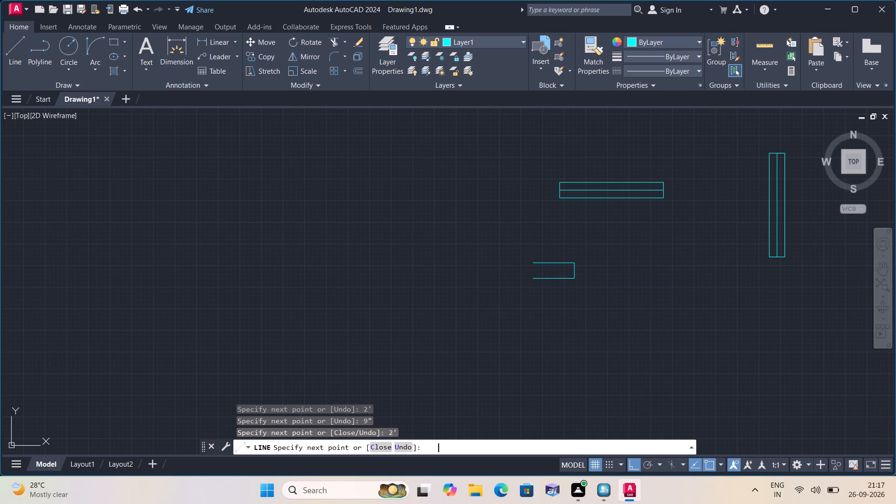
pyautogui.click(533, 259)
pyautogui.press('space')
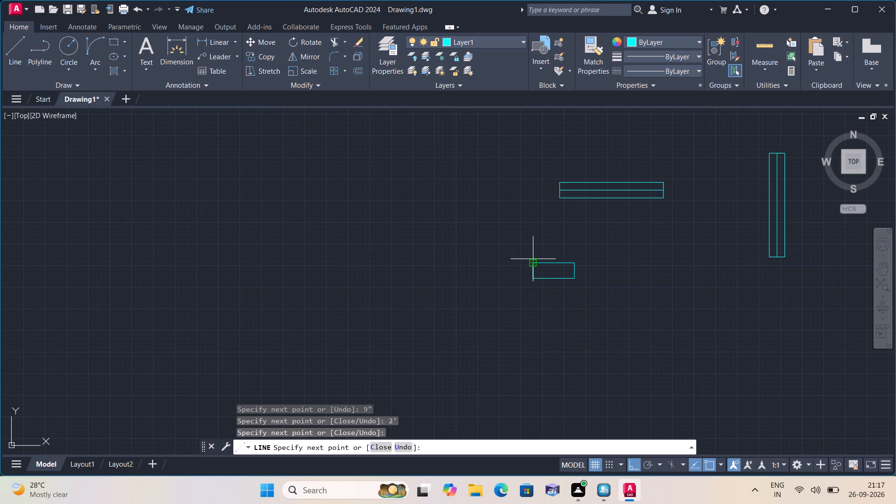
# Draw a horizontal centre line through the 2' by 9" rectangle, between the midpoints of its short sides.
pyautogui.press('space')
pyautogui.click(532, 269)
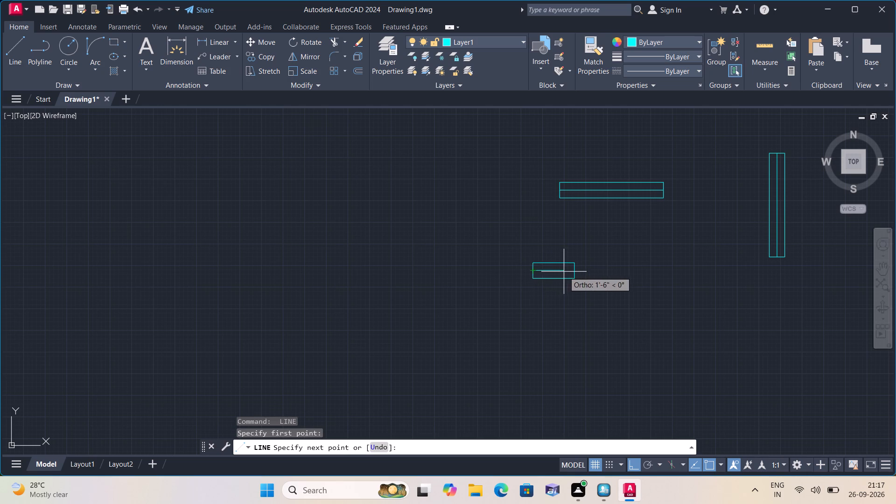
pyautogui.click(574, 271)
pyautogui.press('space')
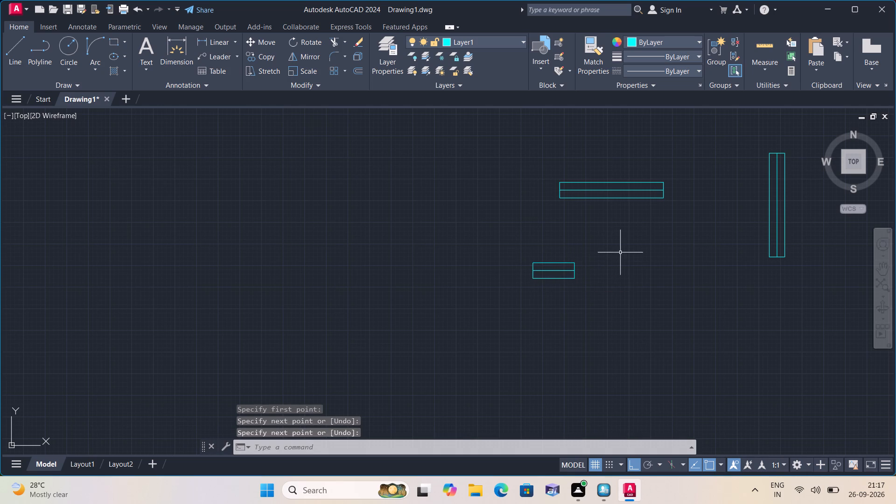
# Draw a vertical rectangle 9" wide and 2' tall with lines, east of the horizontal 2' window symbol.
pyautogui.press('space')
pyautogui.click(622, 250)
pyautogui.write("2'")
pyautogui.press('space')
pyautogui.press('9')
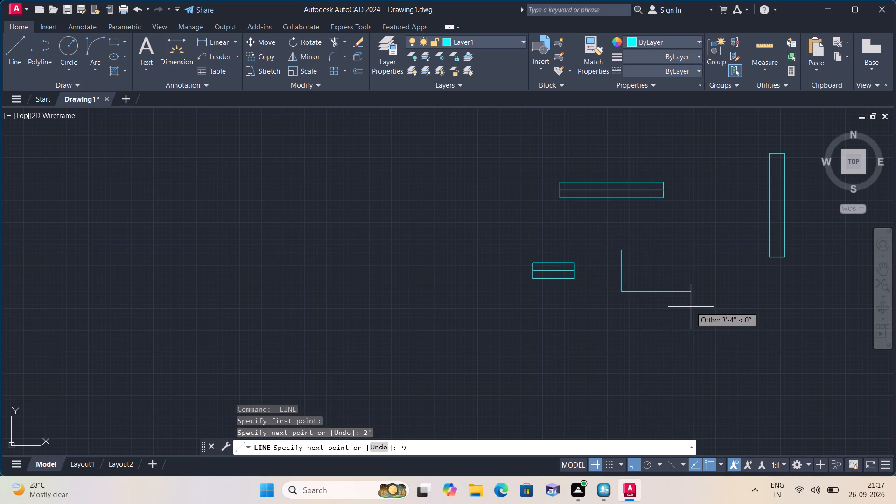
pyautogui.write('"')
pyautogui.press('space')
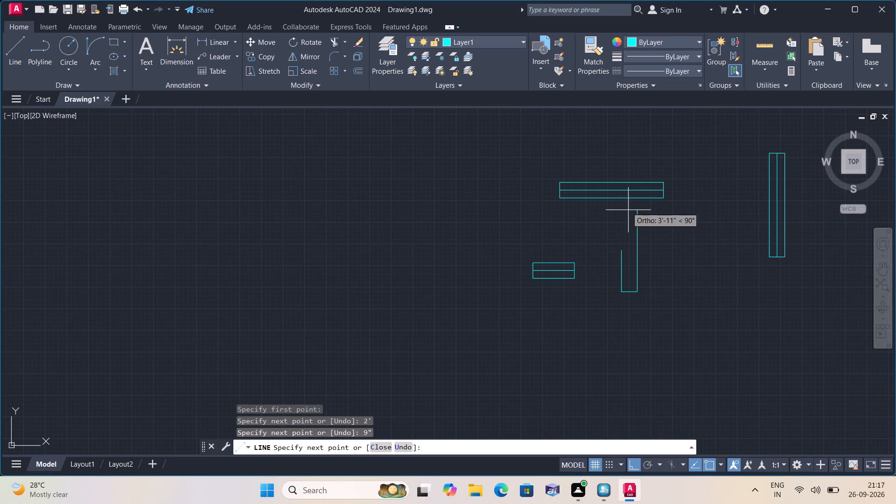
pyautogui.write("2'")
pyautogui.press('space')
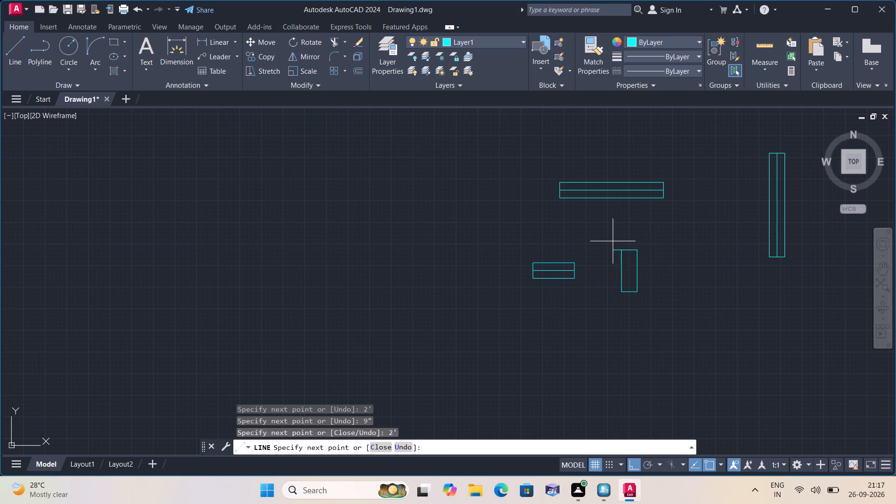
pyautogui.click(620, 247)
pyautogui.press('space')
# Draw a vertical centre line through the 9" by 2' rectangle, between the midpoints of its short sides.
pyautogui.press('space')
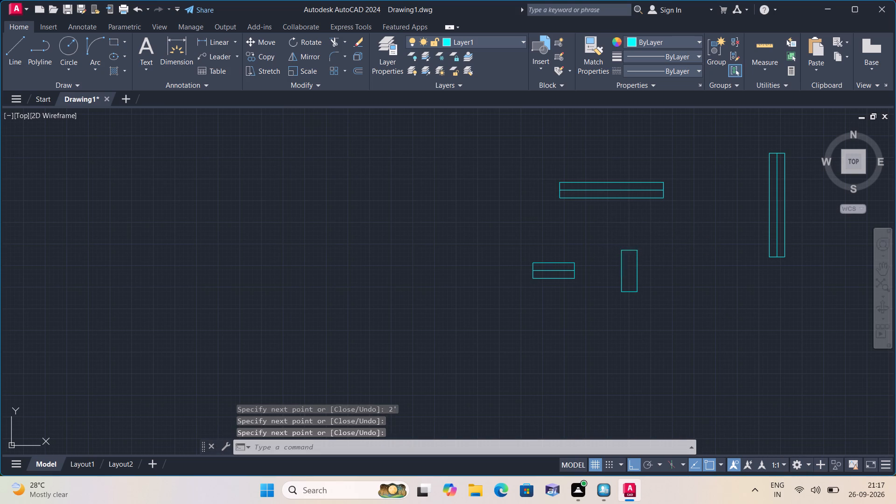
pyautogui.click(627, 251)
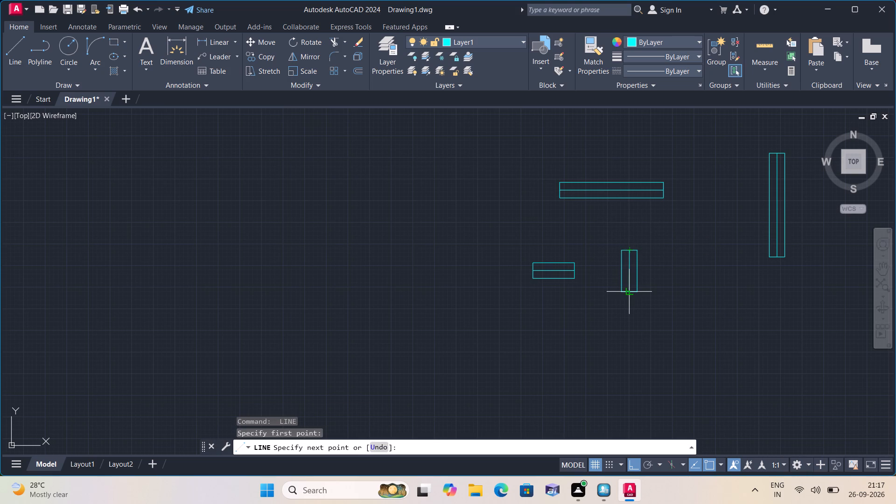
pyautogui.click(629, 291)
pyautogui.press('space')
# With Ortho off, copy the vertical 5' window by its west-side midpoint into the east walls of Unit 01's Bedroom 02 and the staircase.
pyautogui.click(635, 460)
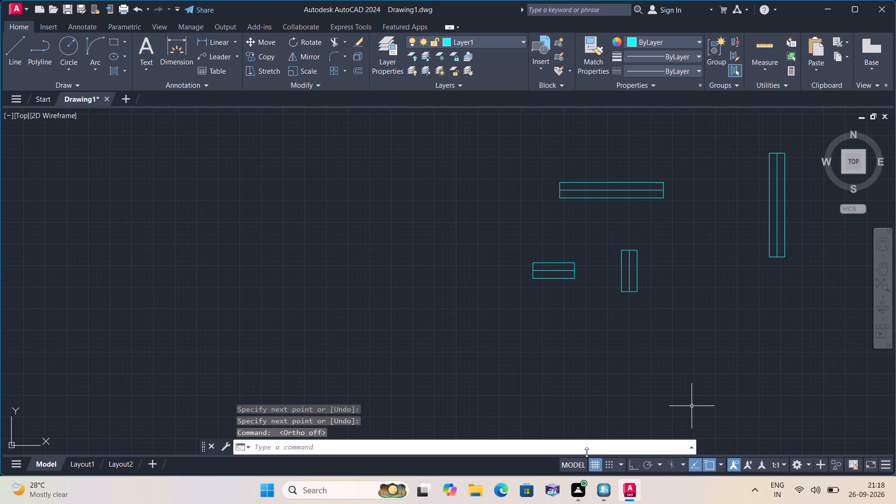
pyautogui.scroll(-1, 587, 452)
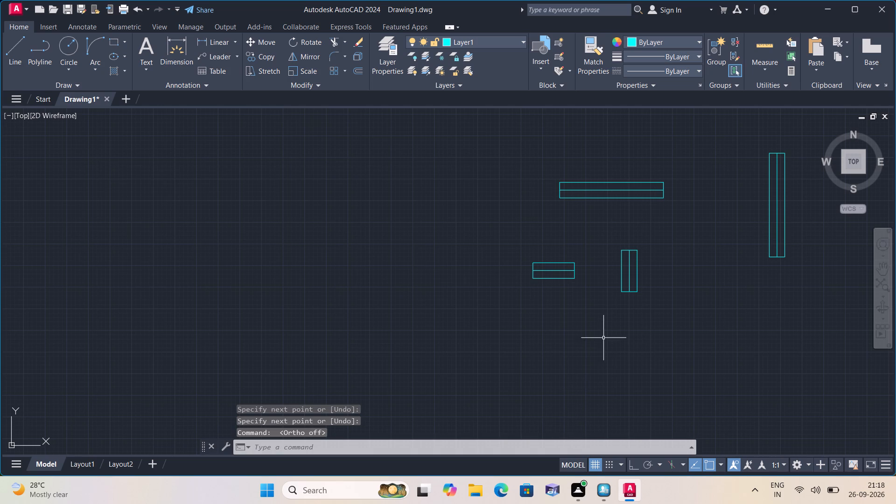
pyautogui.scroll(-1, 665, 240)
pyautogui.click(699, 178)
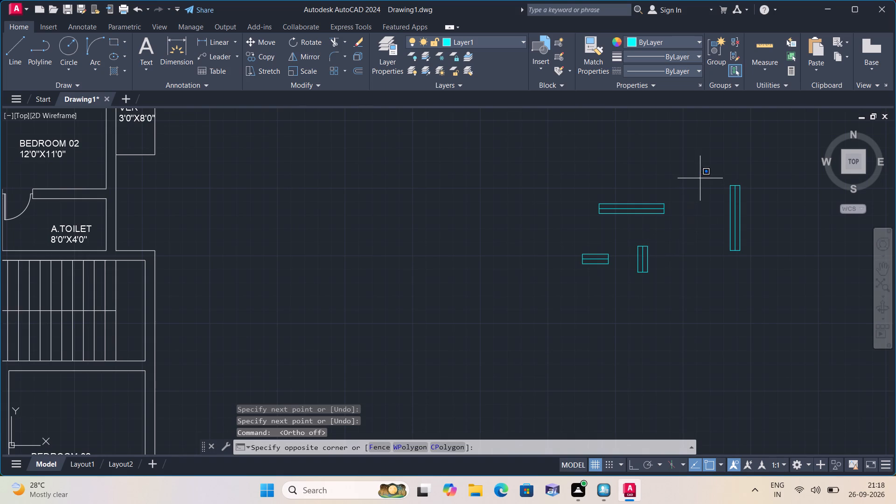
pyautogui.click(759, 276)
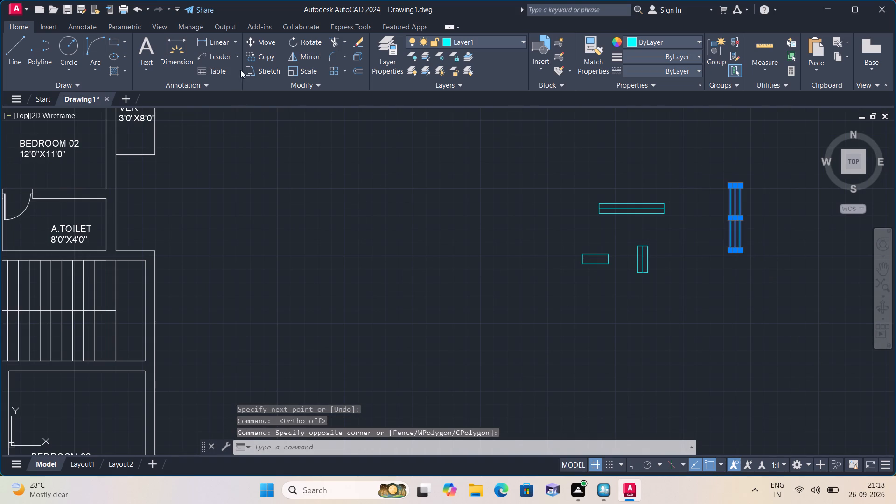
pyautogui.click(260, 51)
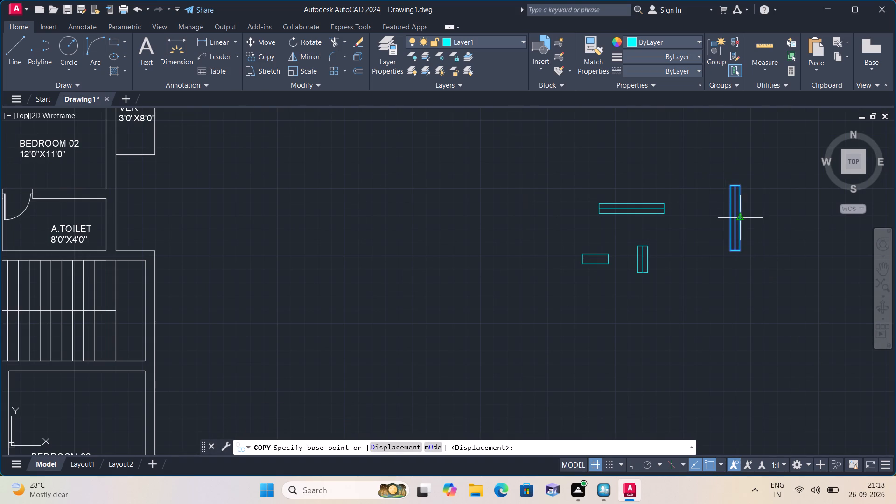
pyautogui.click(731, 219)
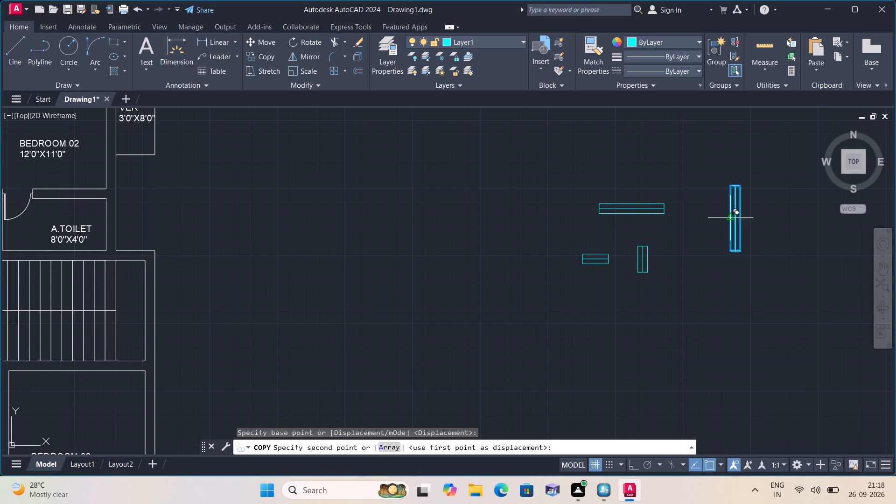
pyautogui.moveTo(280, 242); pyautogui.dragTo(519, 309, button='middle')
pyautogui.scroll(-1, 280, 242)
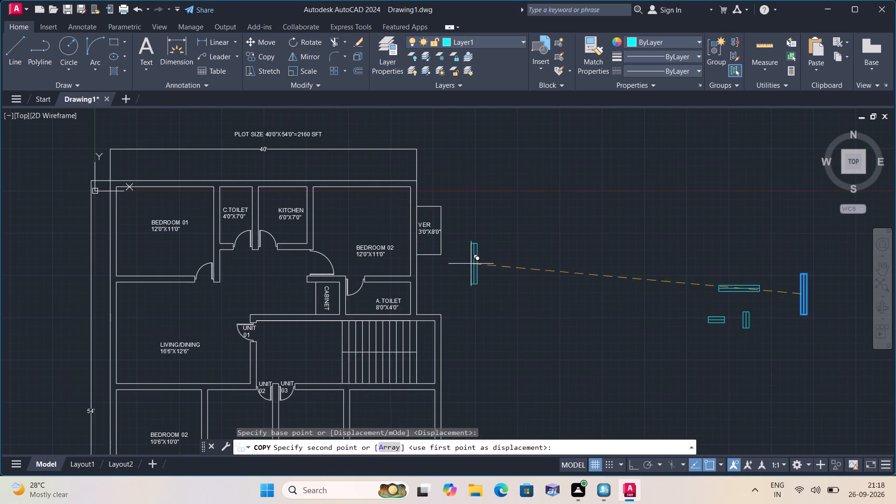
pyautogui.scroll(2, 397, 238)
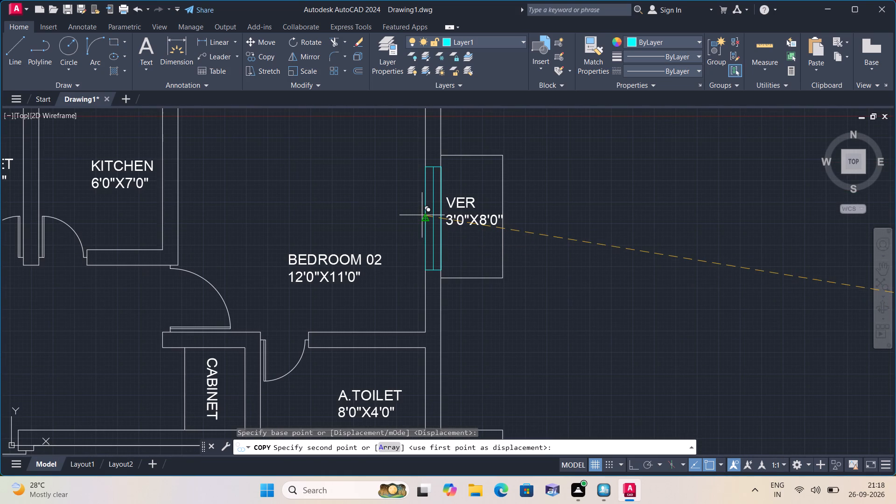
pyautogui.click(423, 219)
pyautogui.scroll(-2, 425, 246)
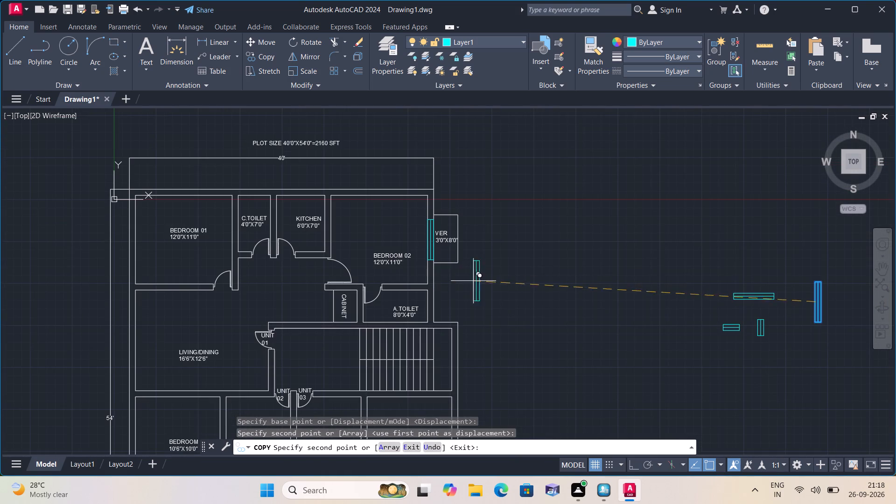
pyautogui.moveTo(500, 284); pyautogui.dragTo(495, 186, button='middle')
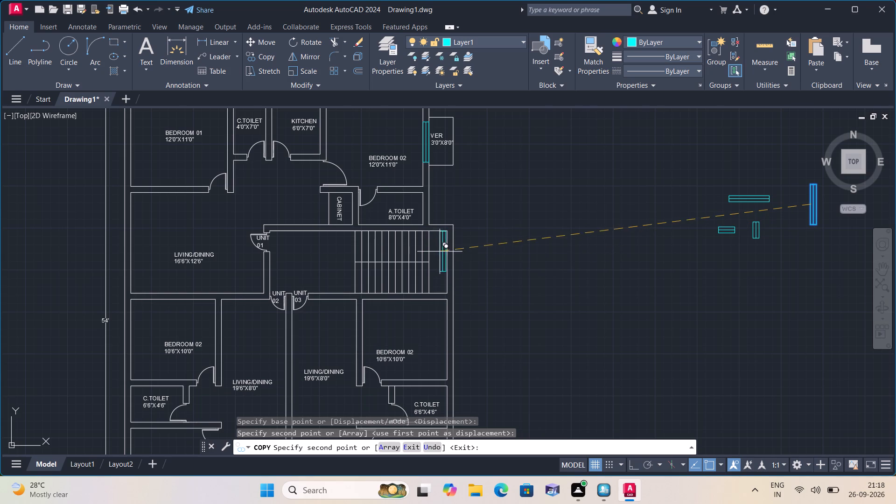
pyautogui.click(447, 260)
# Place further copies of the vertical 5' window in the east walls of Unit 03's Bedroom 02 and Bedroom 01.
pyautogui.moveTo(499, 287); pyautogui.dragTo(495, 258, button='middle')
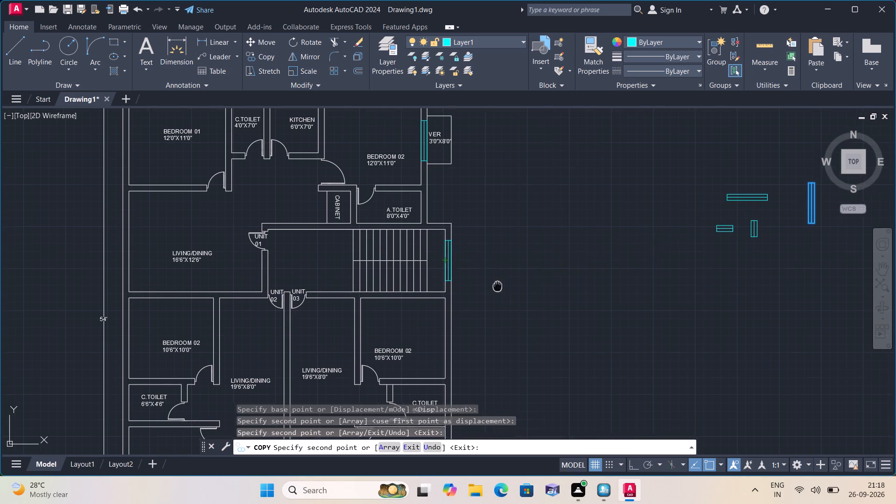
pyautogui.moveTo(495, 258); pyautogui.dragTo(496, 243, button='middle')
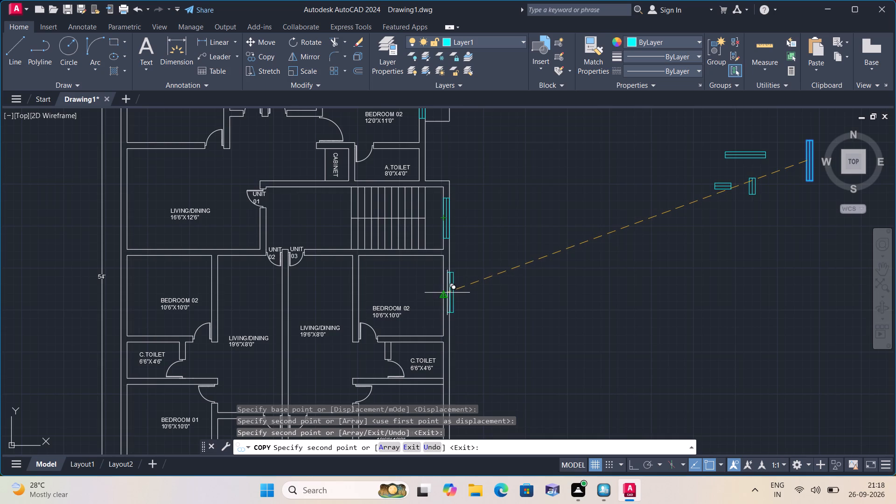
pyautogui.click(444, 296)
pyautogui.moveTo(484, 314); pyautogui.dragTo(486, 234, button='middle')
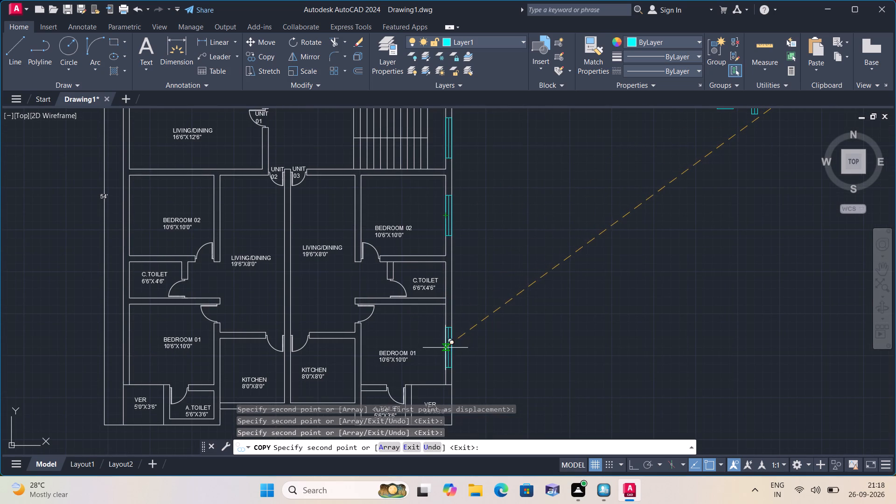
pyautogui.moveTo(446, 323); pyautogui.dragTo(463, 267, button='middle')
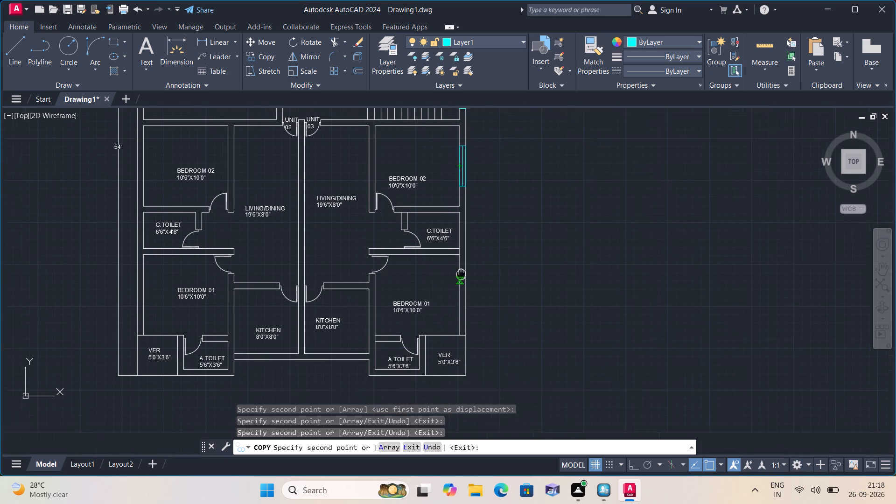
pyautogui.scroll(2, 471, 272)
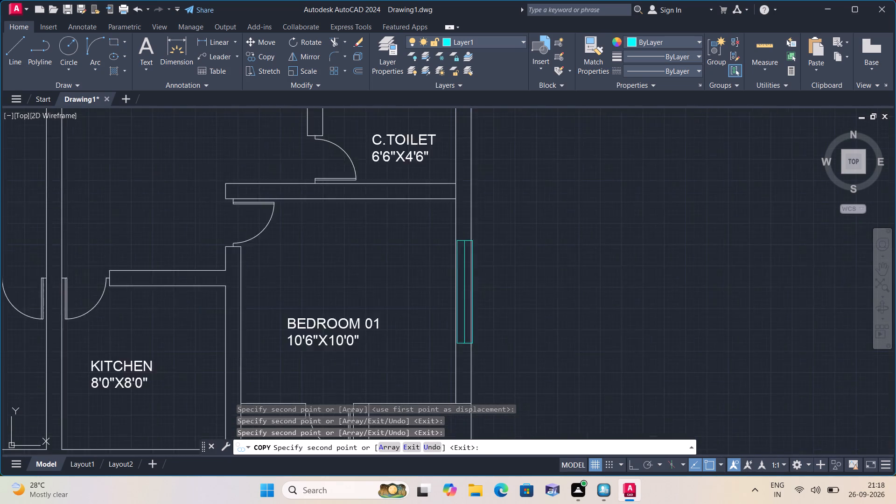
pyautogui.scroll(1, 457, 292)
pyautogui.click(455, 297)
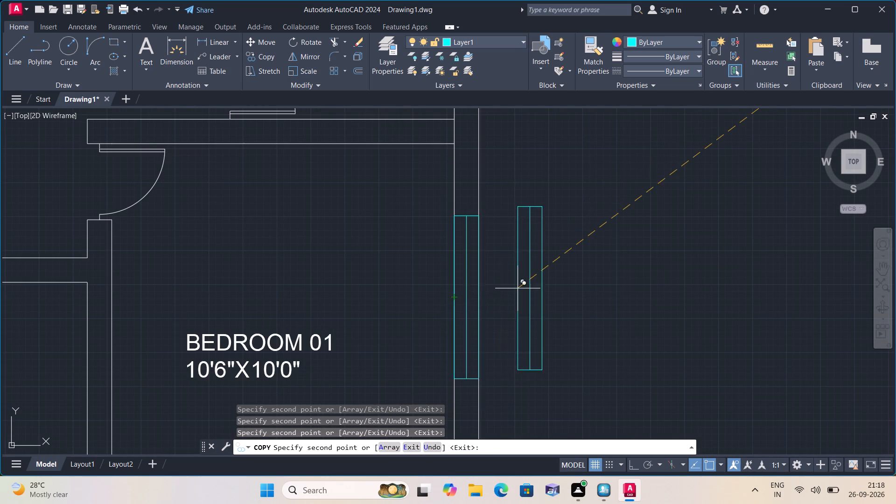
pyautogui.scroll(-2, 522, 286)
pyautogui.scroll(-1, 579, 280)
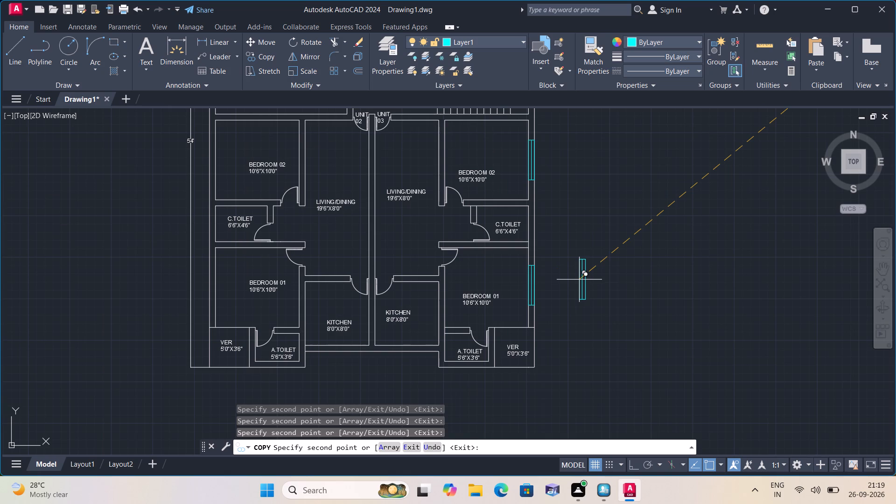
pyautogui.press('Escape')
# Copy the vertical 2' window by its west-side midpoint into the east wall of Unit 01's A.Toilet.
pyautogui.moveTo(584, 247); pyautogui.dragTo(564, 283, button='middle')
pyautogui.scroll(-1, 571, 274)
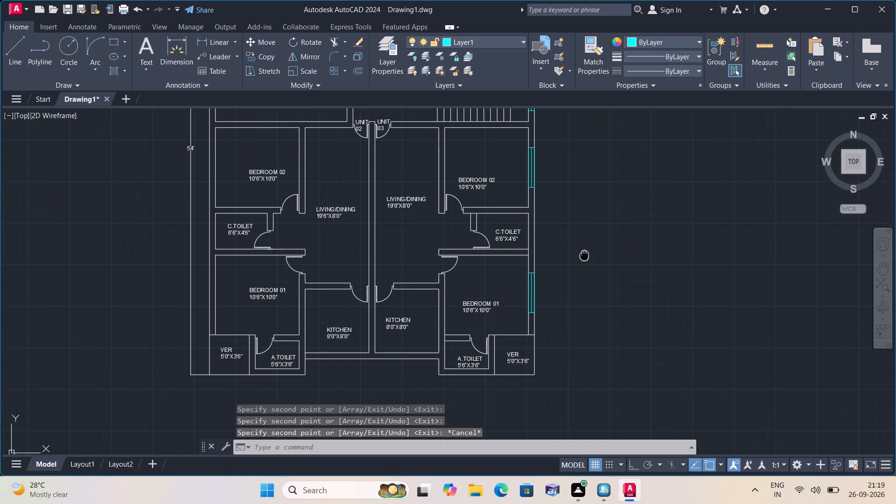
pyautogui.moveTo(564, 283); pyautogui.dragTo(542, 310, button='middle')
pyautogui.scroll(3, 696, 167)
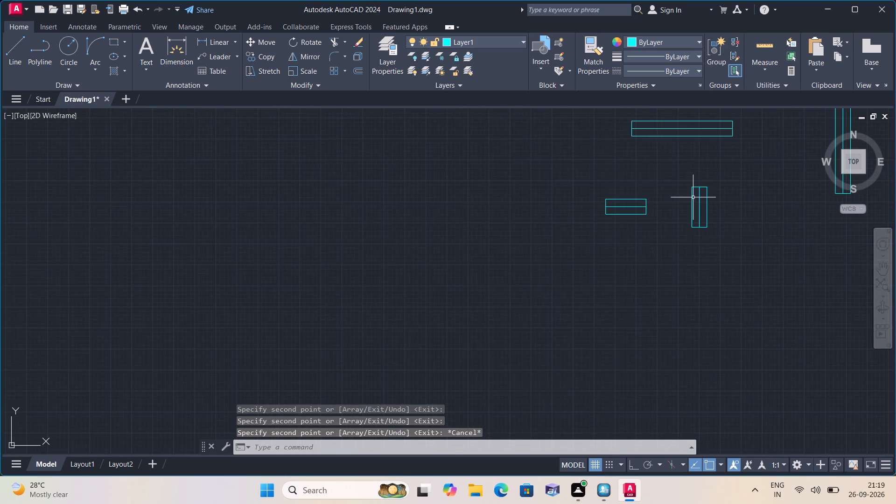
pyautogui.click(688, 172)
pyautogui.click(721, 249)
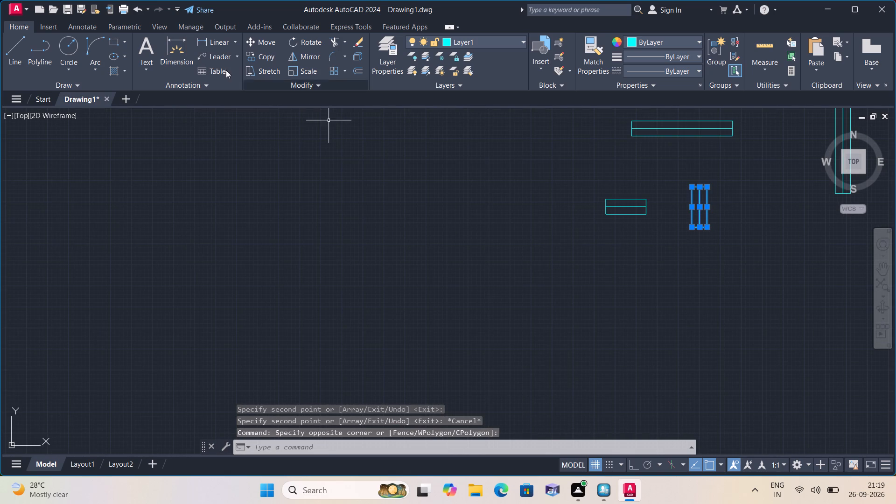
pyautogui.click(269, 55)
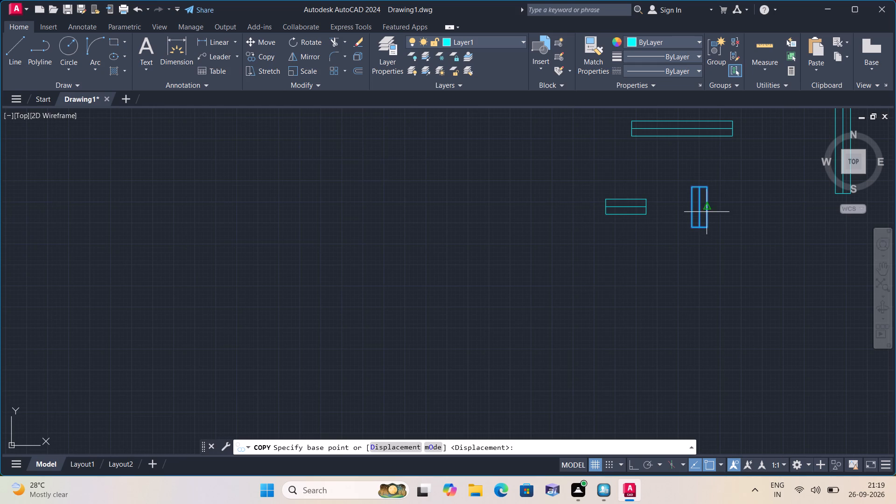
pyautogui.click(692, 208)
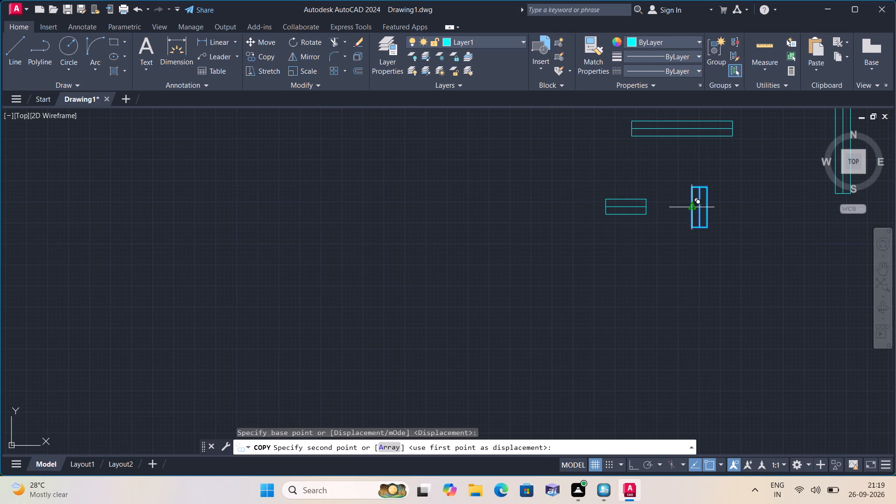
pyautogui.scroll(-2, 499, 257)
pyautogui.scroll(-1, 378, 243)
pyautogui.moveTo(378, 241); pyautogui.dragTo(516, 263, button='middle')
pyautogui.scroll(2, 443, 252)
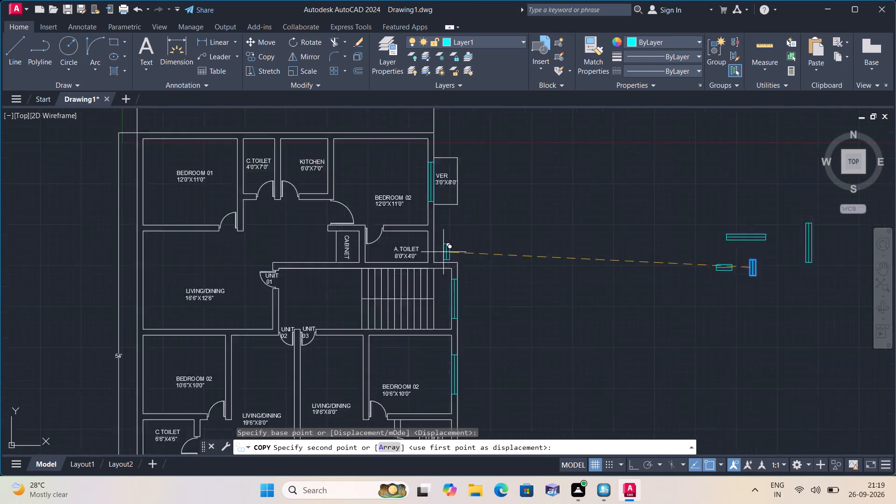
pyautogui.scroll(1, 443, 252)
pyautogui.click(404, 237)
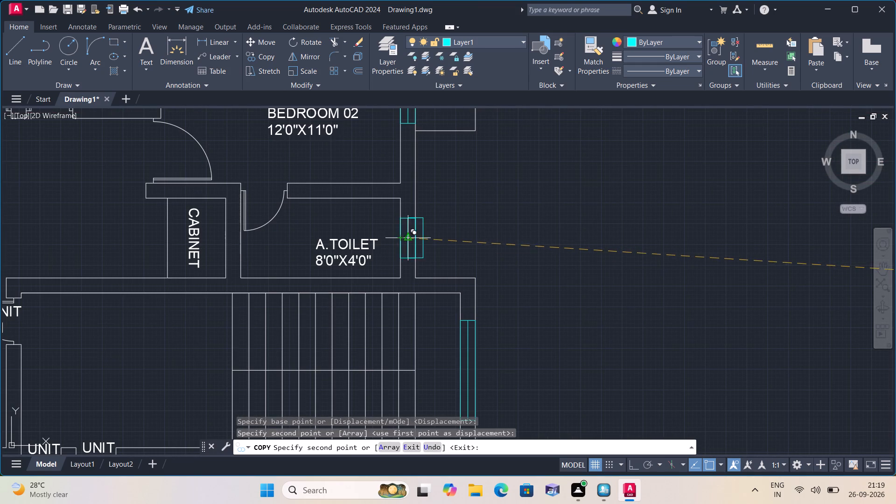
# Place another copy of the vertical 2' window in the east wall of Unit 03's C.Toilet.
pyautogui.scroll(-2, 428, 249)
pyautogui.moveTo(526, 284); pyautogui.dragTo(541, 219, button='middle')
pyautogui.scroll(-1, 558, 282)
pyautogui.moveTo(558, 276); pyautogui.dragTo(584, 203, button='middle')
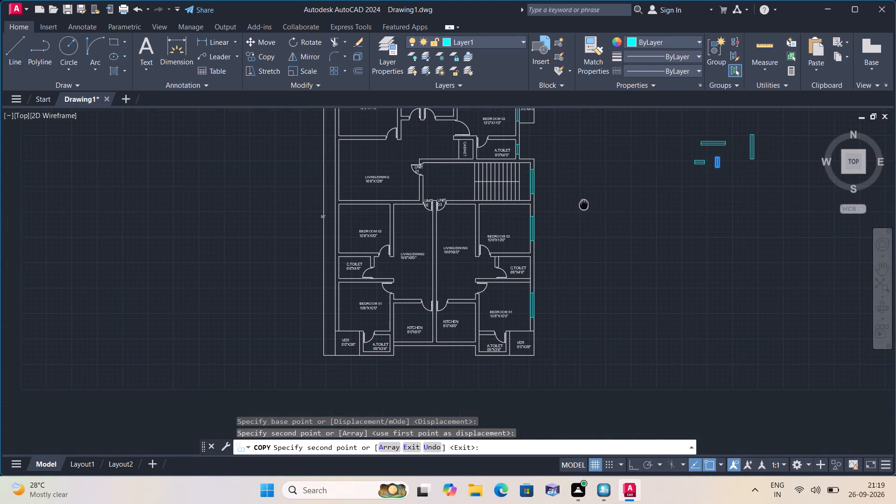
pyautogui.scroll(2, 534, 246)
pyautogui.scroll(1, 515, 287)
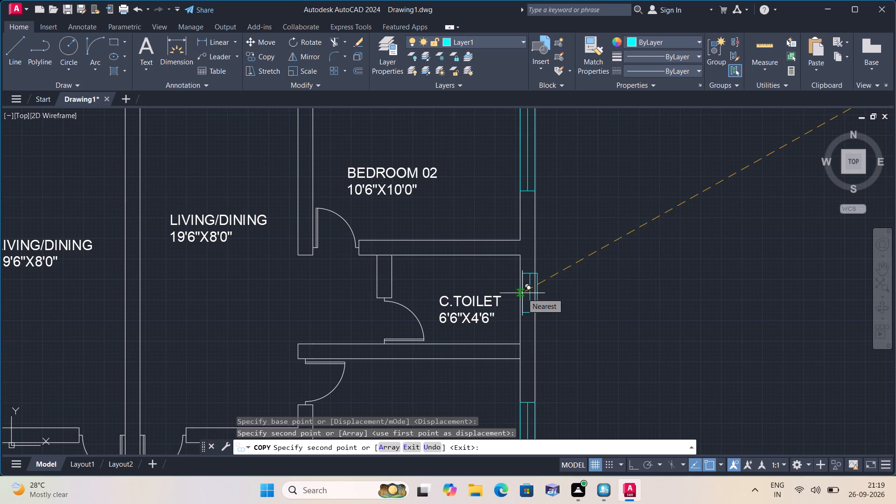
pyautogui.scroll(1, 522, 293)
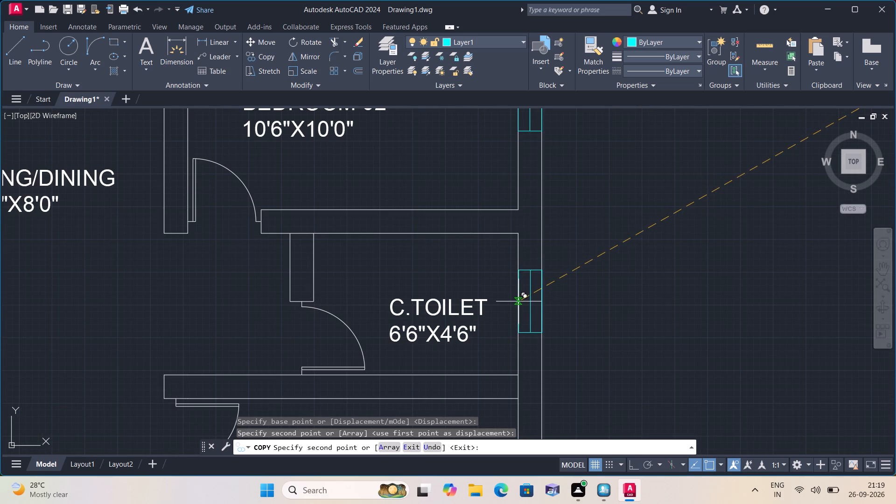
pyautogui.click(518, 302)
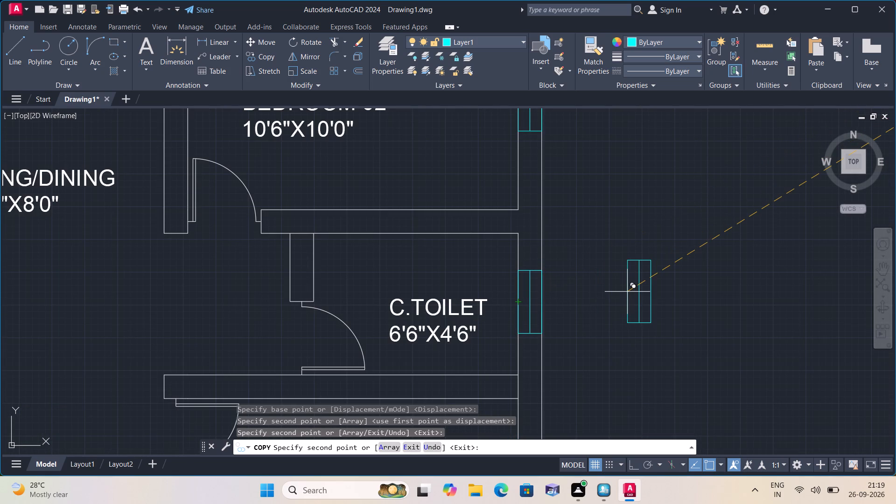
pyautogui.press('Escape')
# Trim the inner east wall line where the partition between Unit 03's C.Toilet and Bedroom 01 meets it.
pyautogui.scroll(-2, 627, 292)
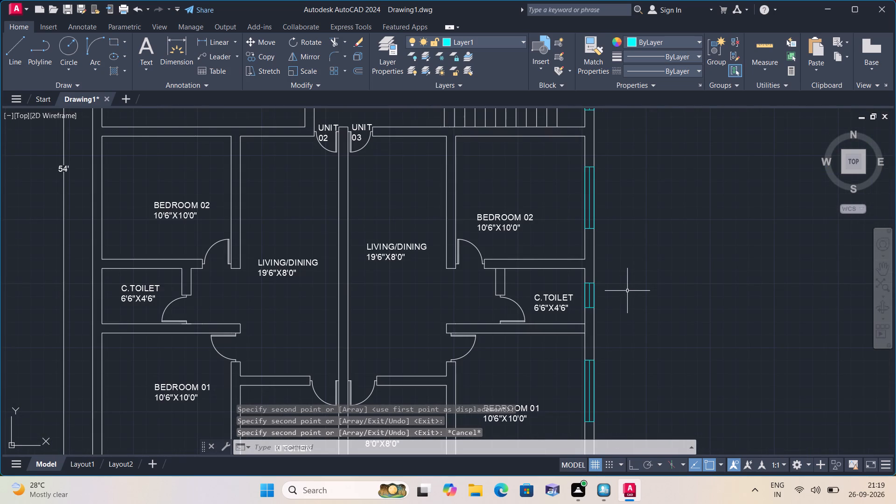
pyautogui.write('trim')
pyautogui.press('space')
pyautogui.scroll(-1, 634, 299)
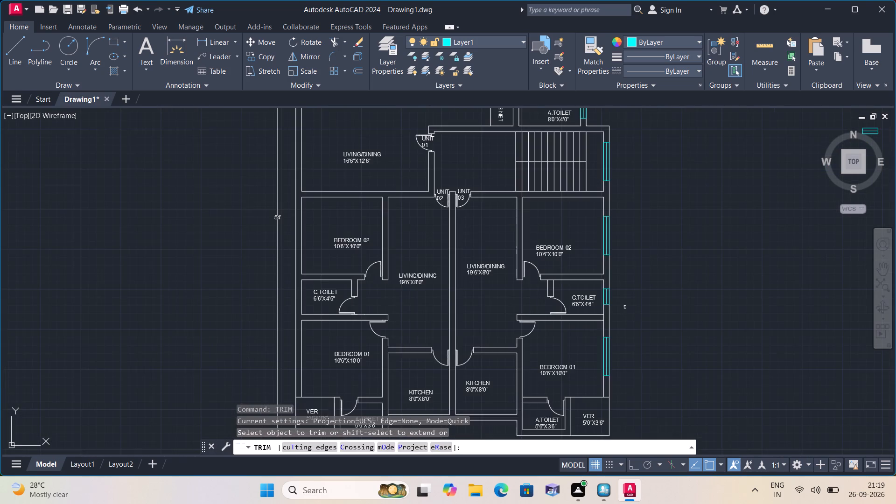
pyautogui.scroll(2, 597, 316)
pyautogui.click(610, 317)
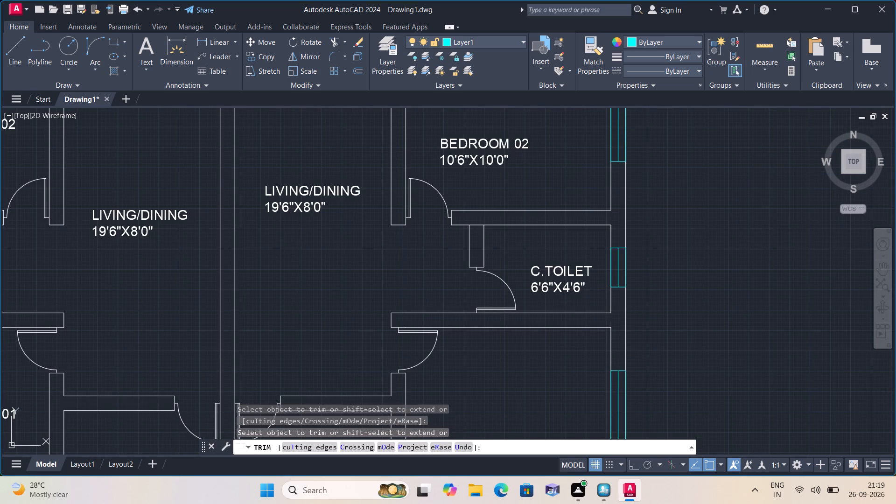
pyautogui.scroll(-2, 622, 316)
pyautogui.moveTo(657, 308); pyautogui.dragTo(657, 248, button='middle')
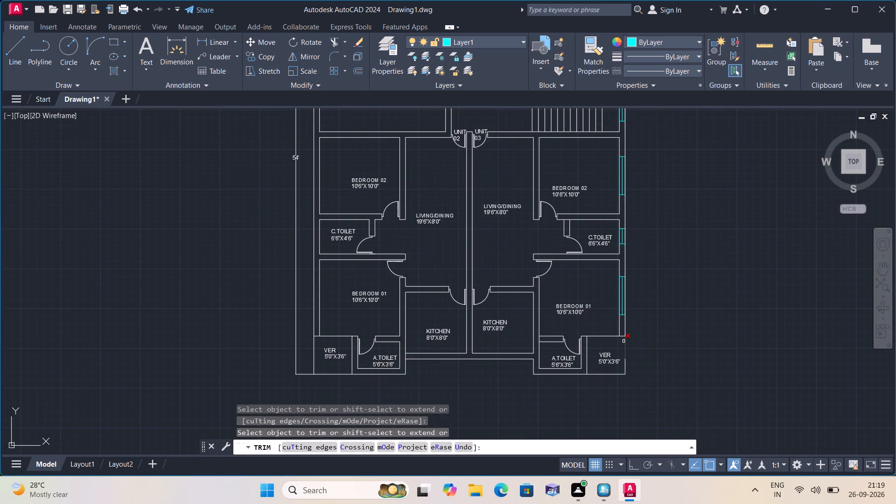
pyautogui.press('Escape')
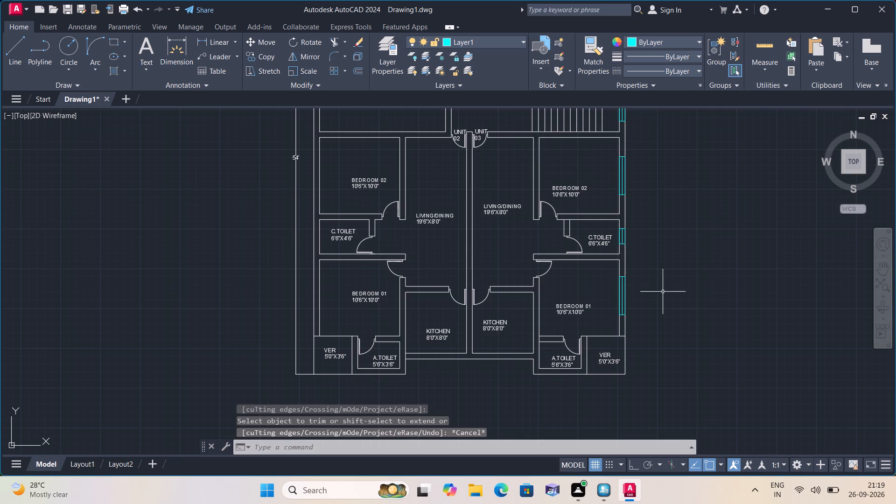
# Copy the vertical 5' window by its east-side midpoint into the west walls of Unit 01's Bedroom 01 and Living/Dining.
pyautogui.scroll(-1, 644, 266)
pyautogui.scroll(-1, 635, 303)
pyautogui.scroll(-1, 640, 259)
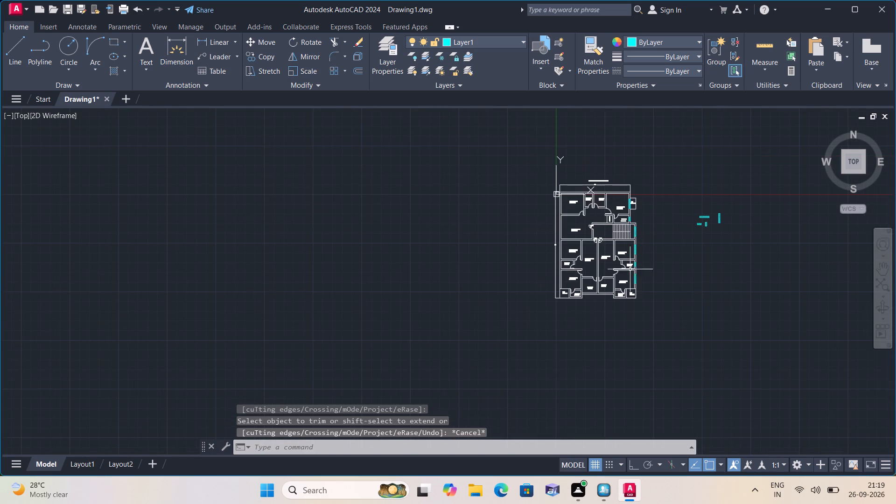
pyautogui.moveTo(593, 311); pyautogui.dragTo(588, 317, button='middle')
pyautogui.scroll(3, 706, 205)
pyautogui.click(707, 230)
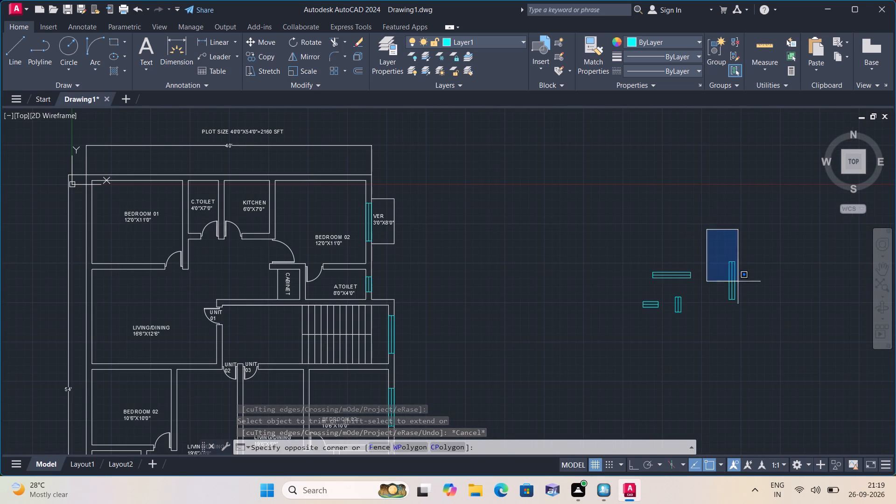
pyautogui.click(755, 327)
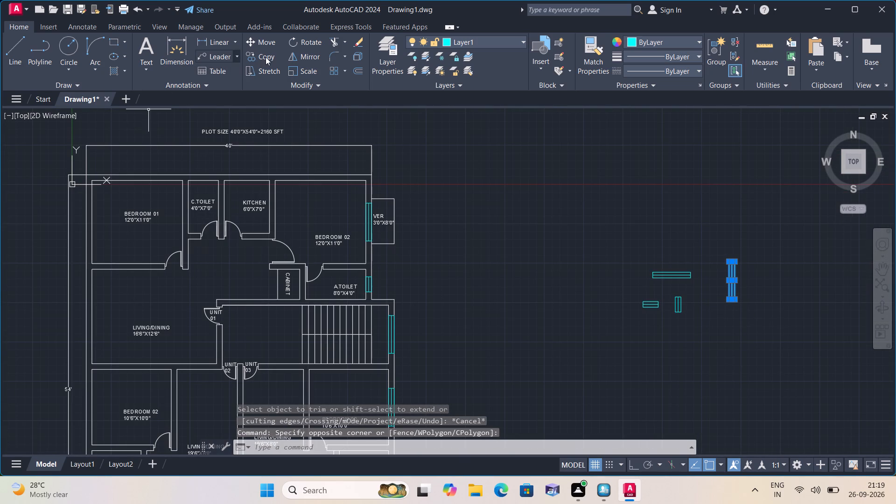
pyautogui.click(266, 56)
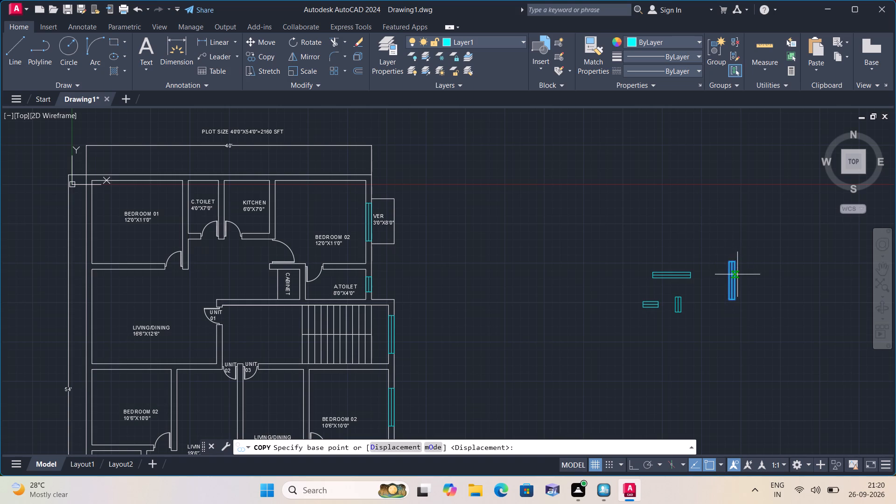
pyautogui.click(736, 279)
pyautogui.scroll(-1, 522, 268)
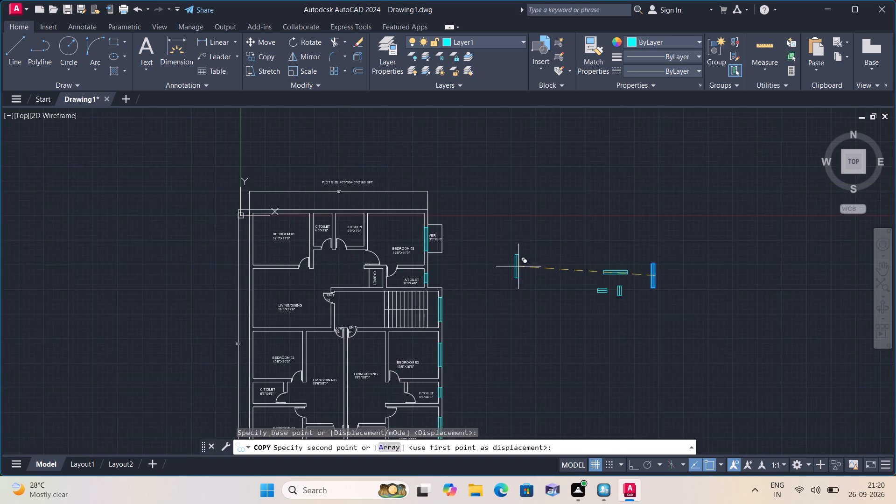
pyautogui.moveTo(518, 266); pyautogui.dragTo(629, 200, button='middle')
pyautogui.middleClick(630, 200)
pyautogui.scroll(2, 358, 177)
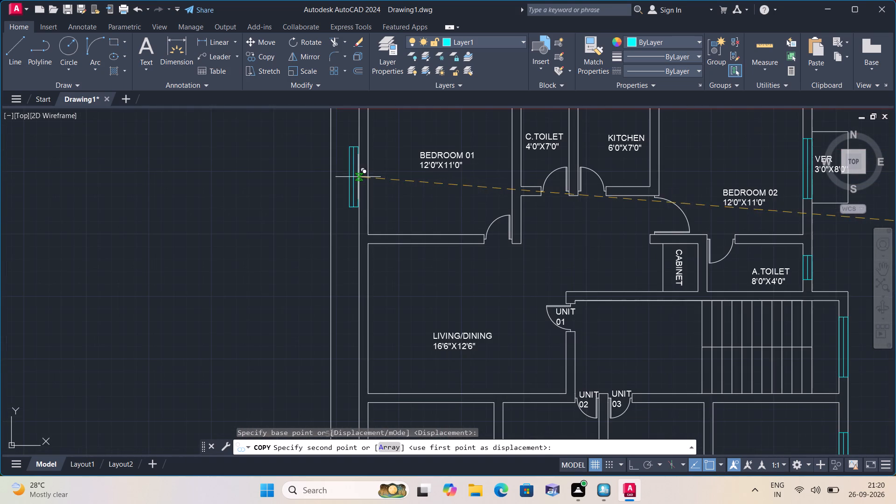
pyautogui.click(368, 166)
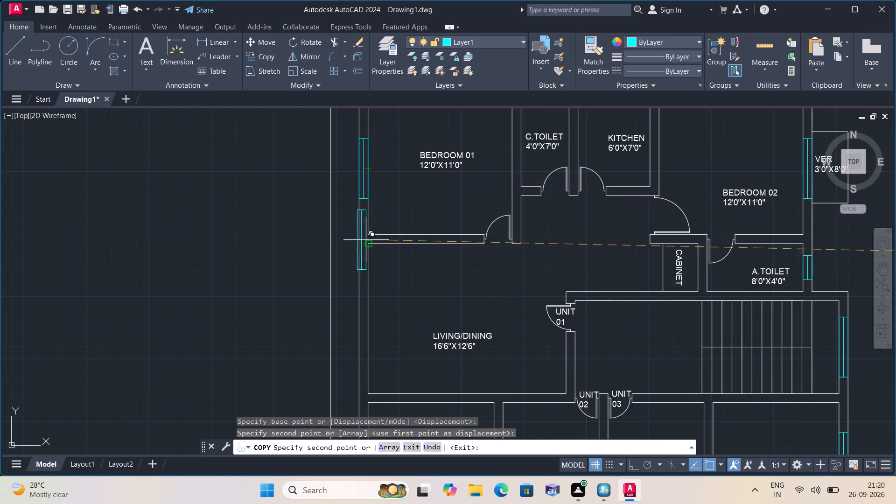
pyautogui.click(365, 320)
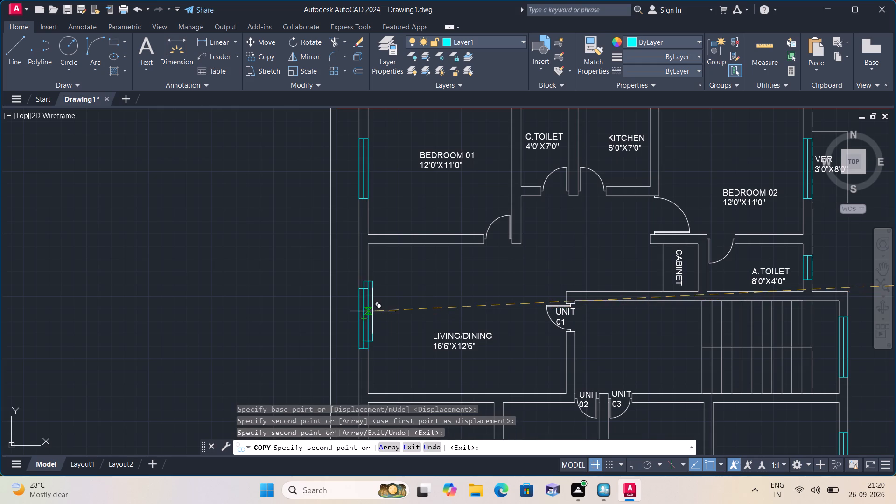
# Place further copies of the vertical 5' window in the west walls of Unit 02's Bedroom 02 and Bedroom 01.
pyautogui.moveTo(372, 308); pyautogui.dragTo(373, 197, button='middle')
pyautogui.moveTo(392, 258); pyautogui.dragTo(411, 148, button='middle')
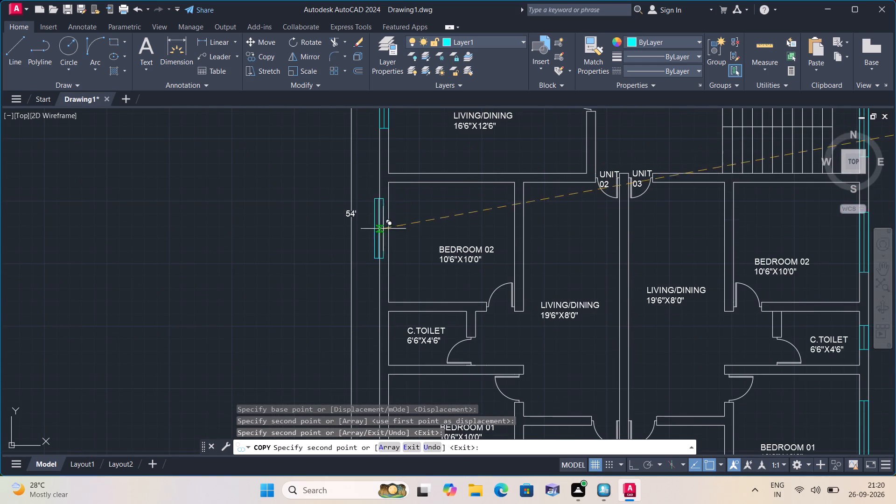
pyautogui.click(388, 241)
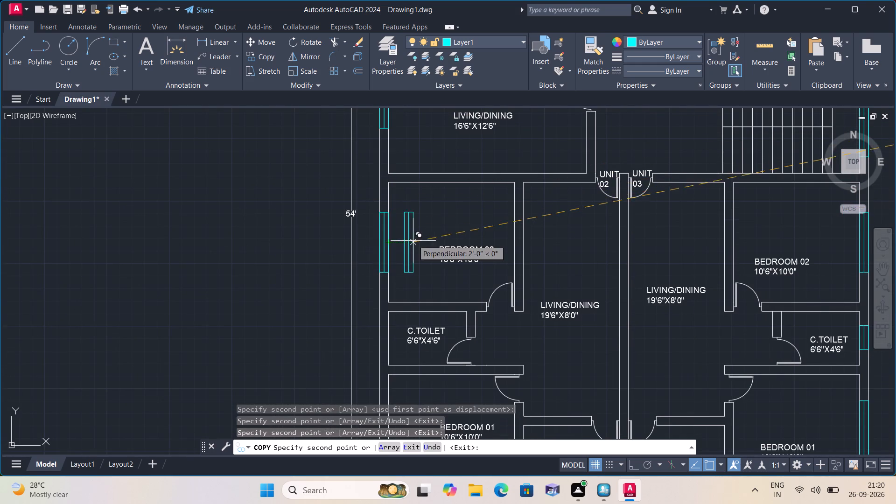
pyautogui.moveTo(412, 239); pyautogui.dragTo(436, 86, button='middle')
pyautogui.scroll(-1, 424, 146)
pyautogui.scroll(2, 404, 198)
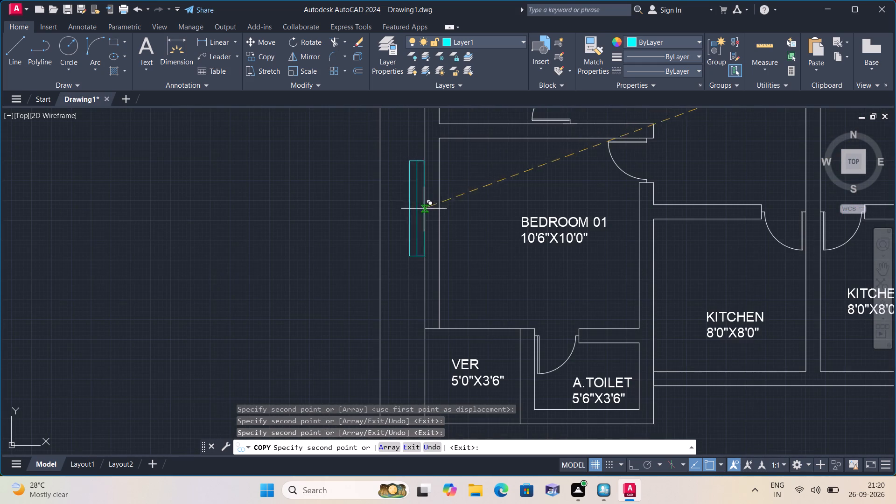
pyautogui.click(439, 230)
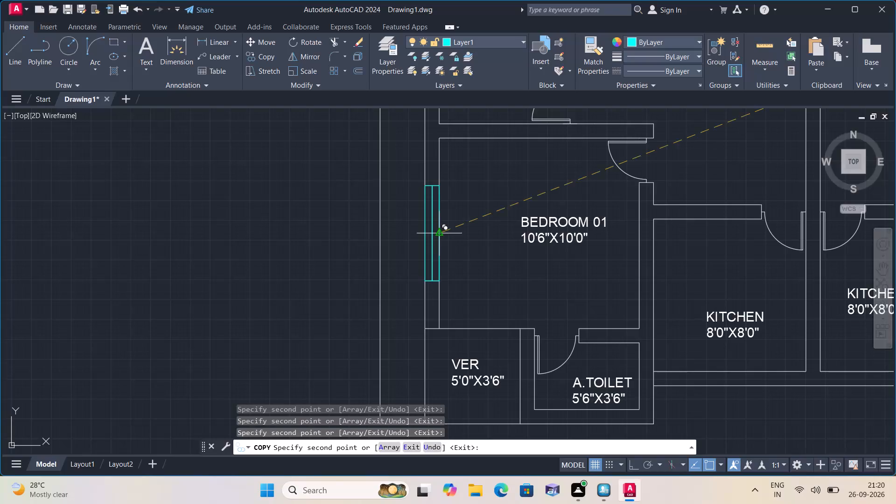
pyautogui.press('Escape')
# Copy the vertical 2' window by its east-side midpoint into the west wall of Unit 02's C.Toilet.
pyautogui.scroll(-2, 439, 230)
pyautogui.moveTo(516, 215); pyautogui.dragTo(460, 268, button='middle')
pyautogui.scroll(-1, 516, 215)
pyautogui.scroll(2, 770, 136)
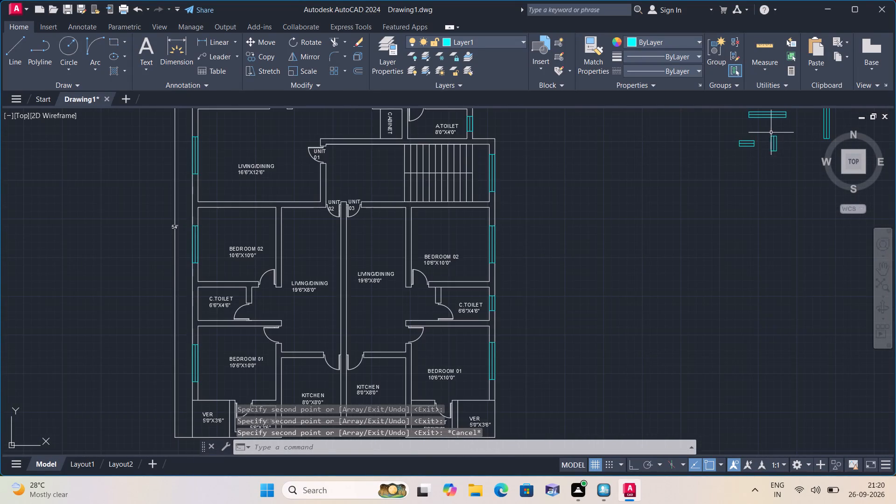
pyautogui.scroll(1, 772, 130)
pyautogui.click(760, 139)
pyautogui.click(792, 210)
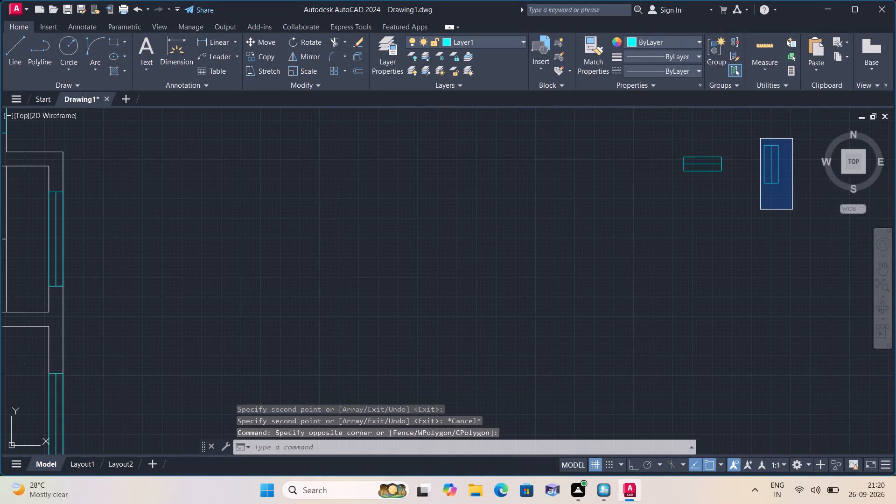
pyautogui.click(265, 54)
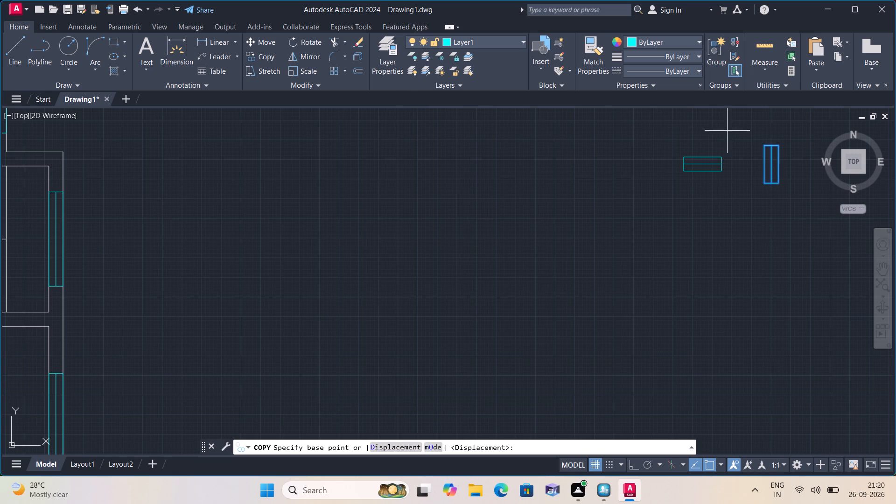
pyautogui.click(778, 162)
pyautogui.scroll(-1, 511, 254)
pyautogui.moveTo(340, 253); pyautogui.dragTo(704, 189, button='middle')
pyautogui.scroll(-1, 536, 219)
pyautogui.middleClick(710, 188)
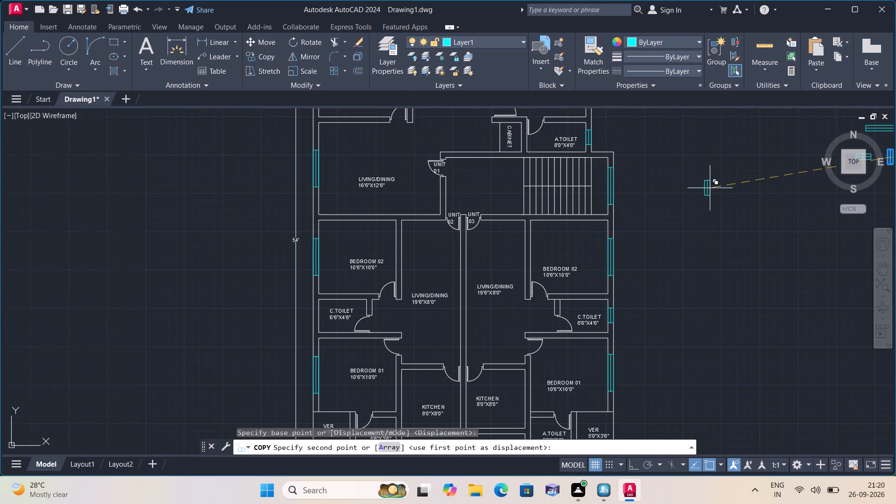
pyautogui.scroll(2, 316, 327)
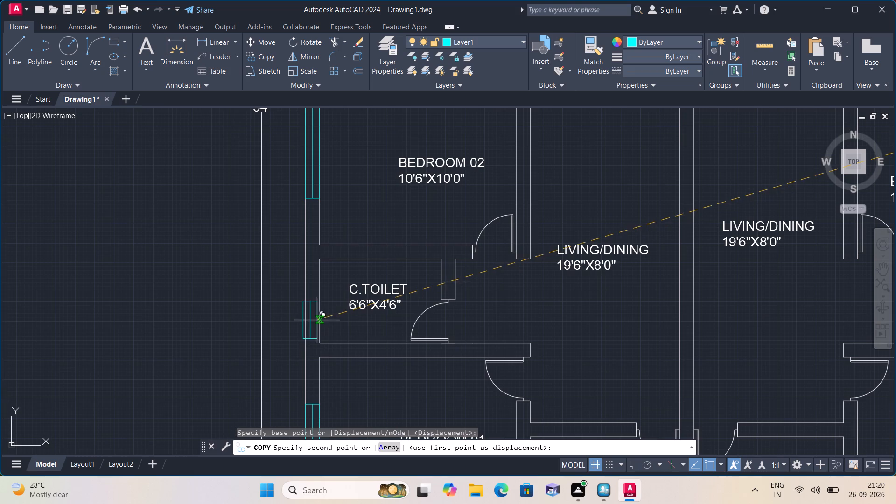
pyautogui.click(321, 301)
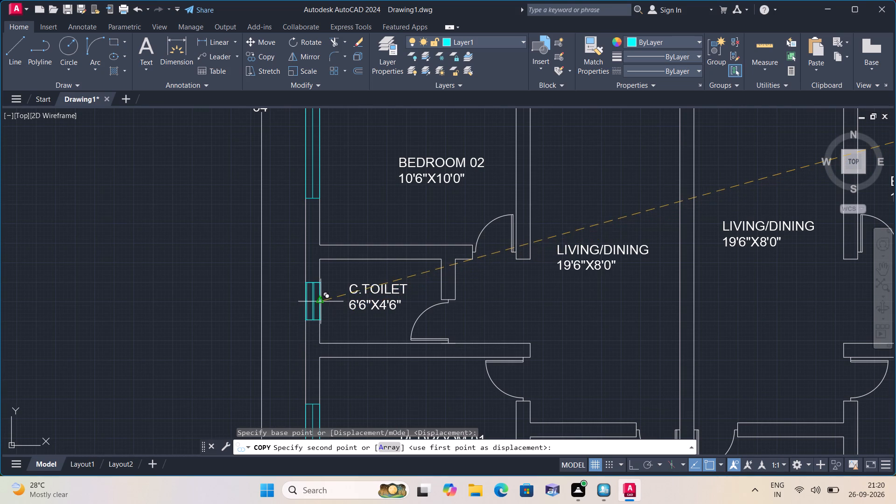
# Copy the horizontal 5' window by its north-side midpoint into the south walls of Unit 02's and Unit 03's kitchens.
pyautogui.scroll(-2, 321, 302)
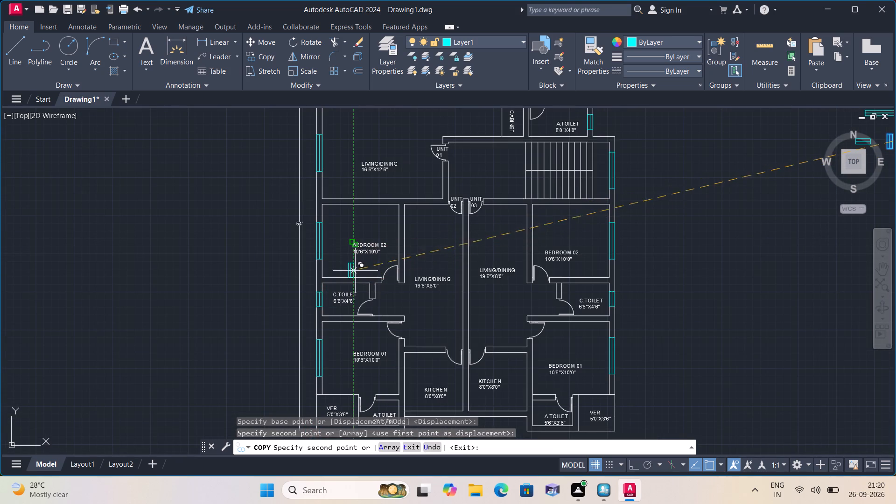
pyautogui.moveTo(345, 164); pyautogui.dragTo(370, 308, button='middle')
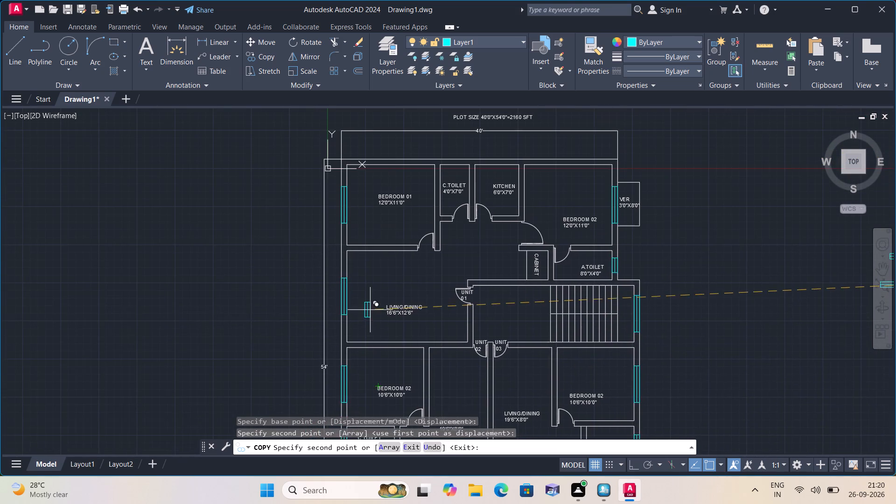
pyautogui.scroll(-1, 376, 289)
pyautogui.moveTo(430, 200); pyautogui.dragTo(436, 176, button='middle')
pyautogui.moveTo(423, 210); pyautogui.dragTo(425, 203, button='middle')
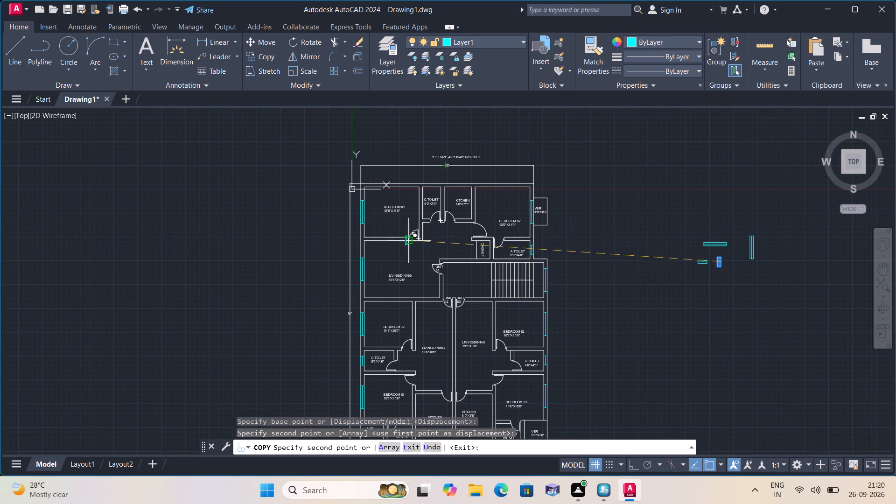
pyautogui.moveTo(425, 203); pyautogui.dragTo(441, 172, button='middle')
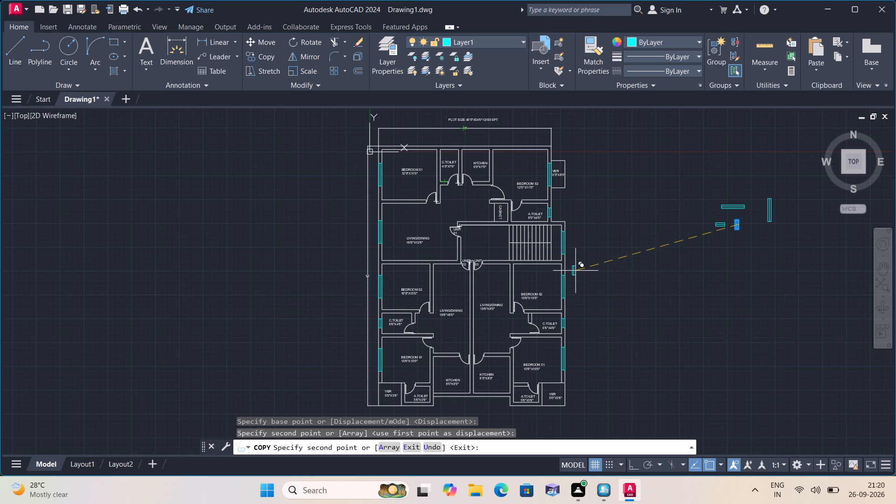
pyautogui.press('Escape')
pyautogui.scroll(2, 791, 201)
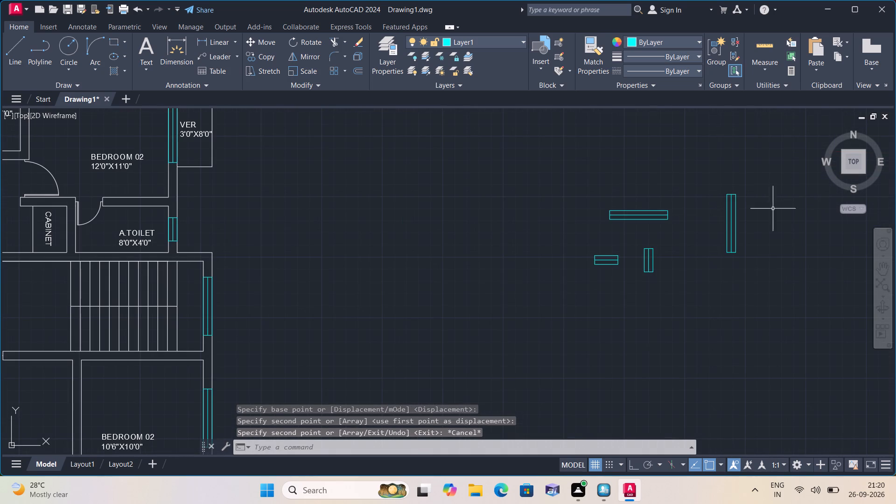
pyautogui.click(677, 233)
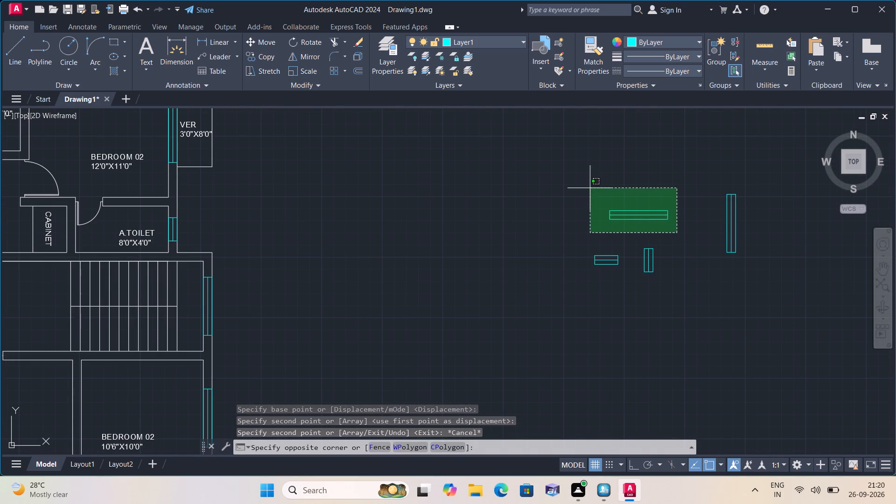
pyautogui.click(570, 179)
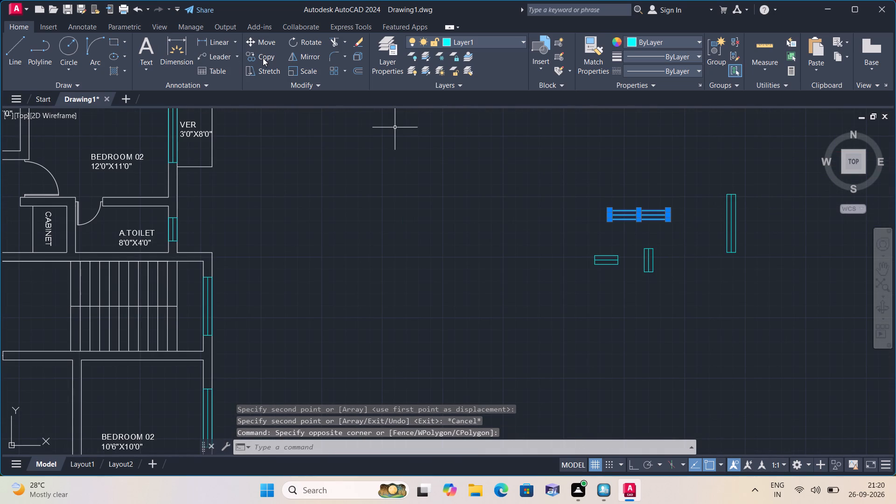
pyautogui.click(263, 58)
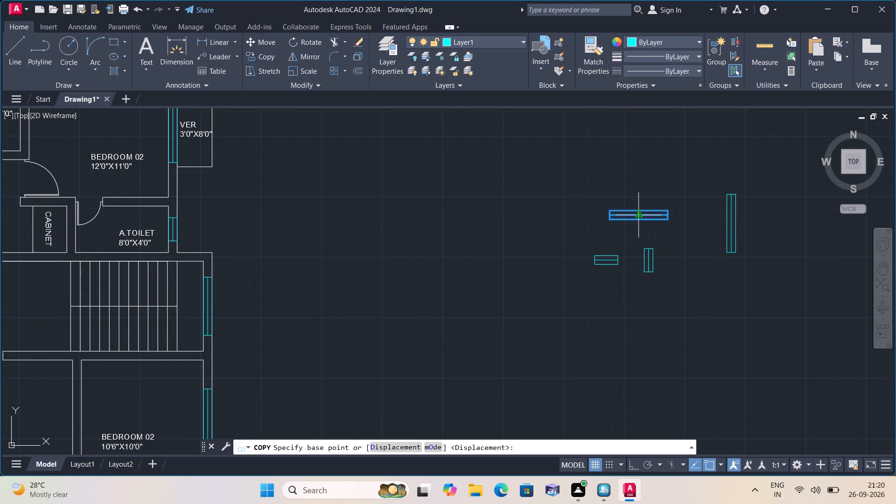
pyautogui.click(636, 208)
pyautogui.scroll(-3, 416, 232)
pyautogui.scroll(2, 308, 364)
pyautogui.moveTo(276, 361); pyautogui.dragTo(350, 313, button='middle')
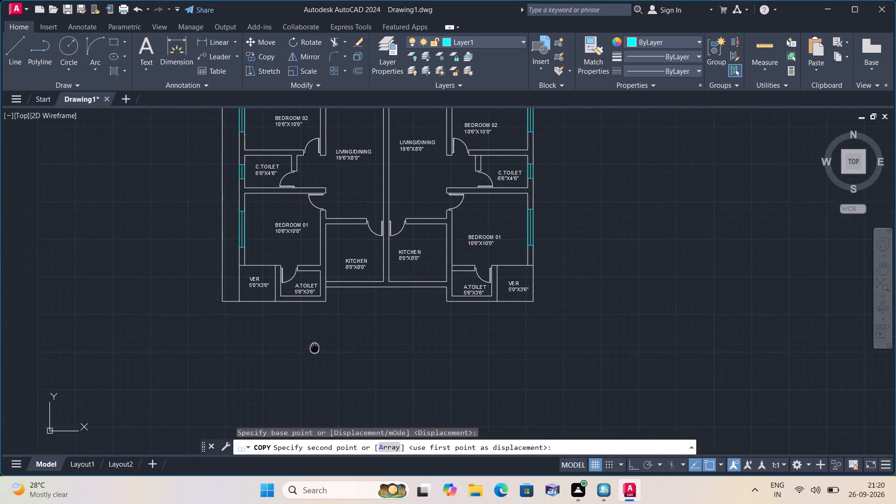
pyautogui.scroll(3, 396, 256)
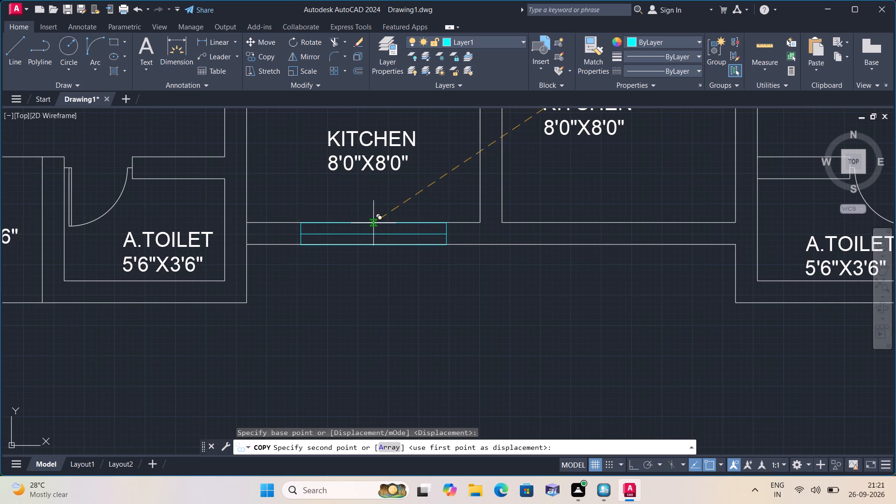
pyautogui.click(373, 223)
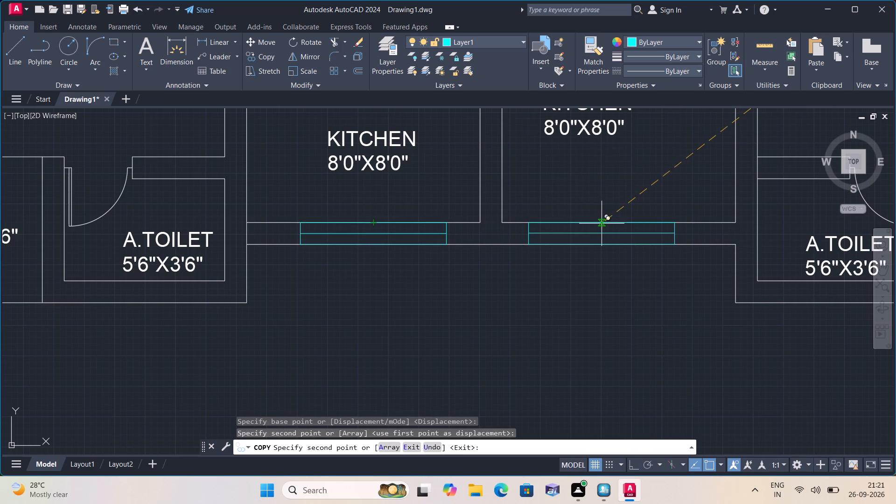
pyautogui.click(602, 222)
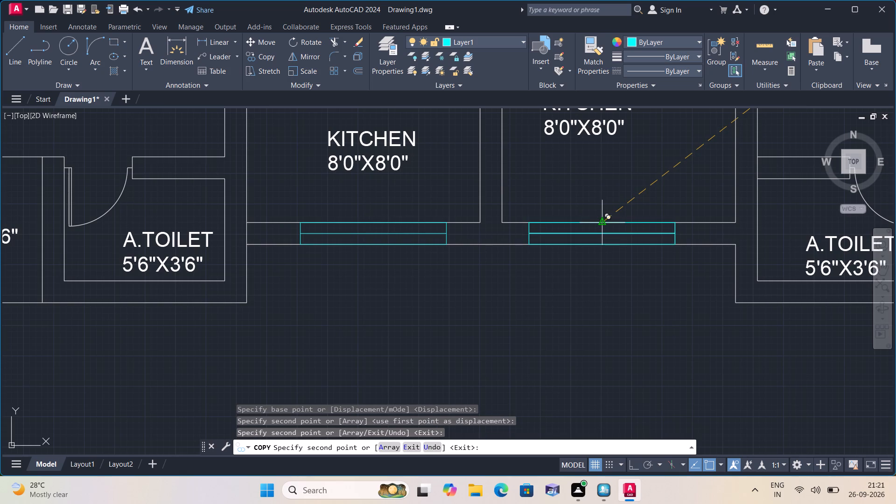
pyautogui.scroll(-2, 602, 222)
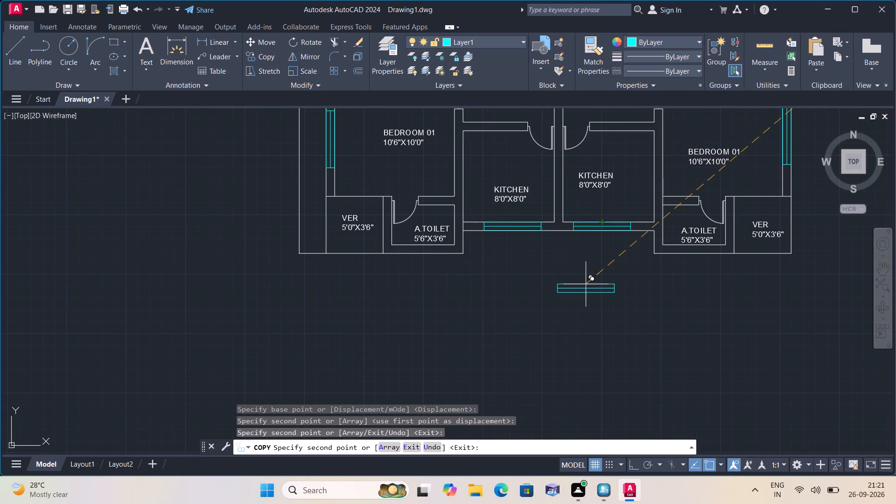
pyautogui.press('Escape')
# Copy the horizontal 5' window by its south-side midpoint into the north walls of Unit 01's Bedroom 01 and Bedroom 02.
pyautogui.moveTo(583, 284); pyautogui.dragTo(504, 311, button='middle')
pyautogui.scroll(-1, 504, 310)
pyautogui.scroll(-1, 672, 281)
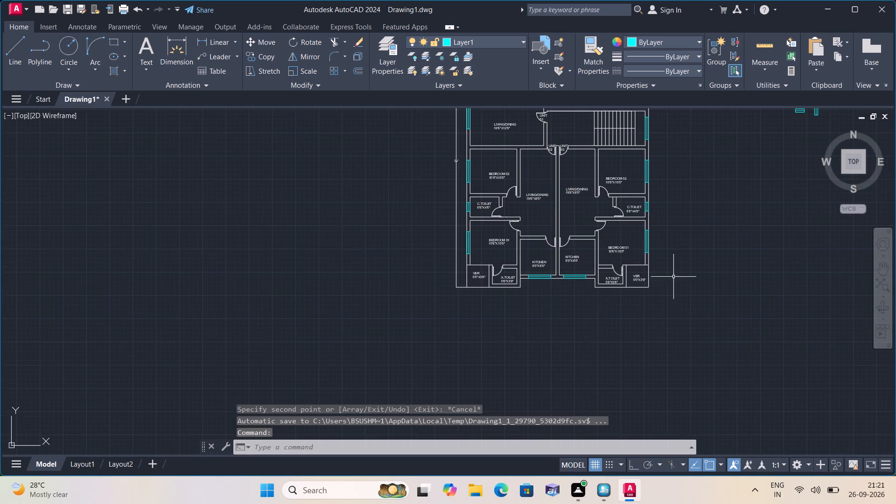
pyautogui.scroll(-1, 673, 276)
pyautogui.scroll(-1, 602, 328)
pyautogui.scroll(3, 712, 213)
pyautogui.scroll(2, 677, 261)
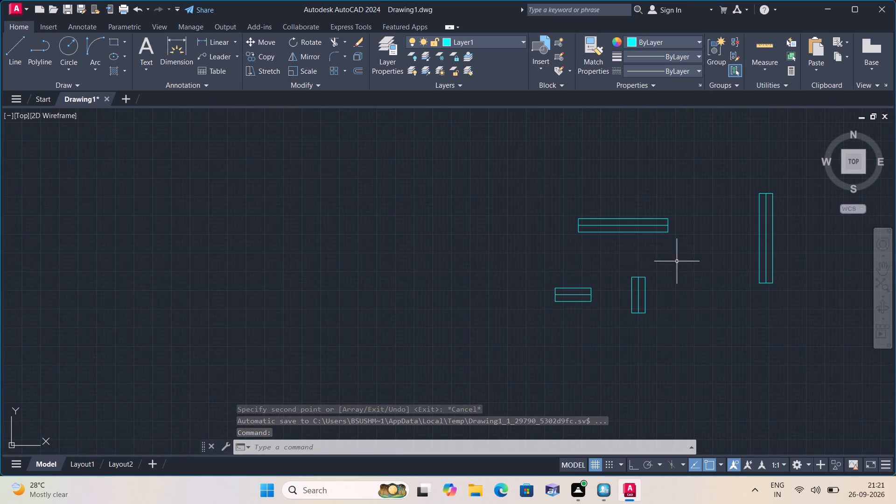
pyautogui.click(684, 255)
pyautogui.click(531, 193)
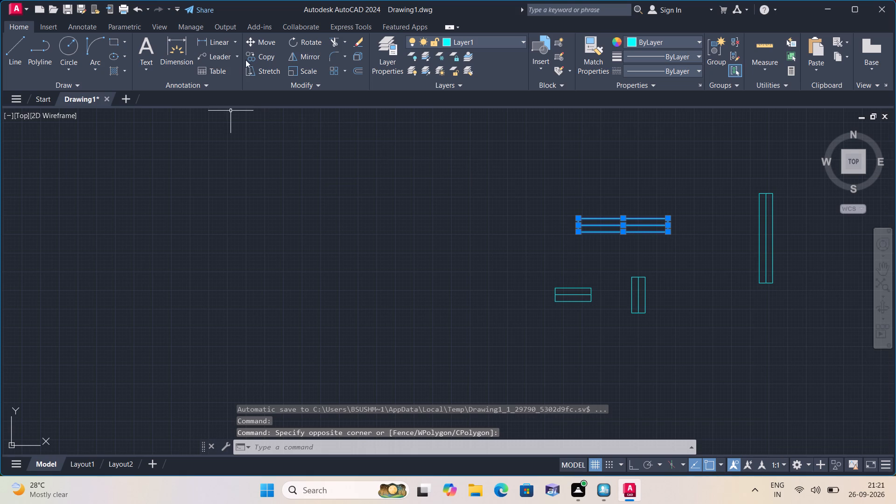
pyautogui.click(261, 53)
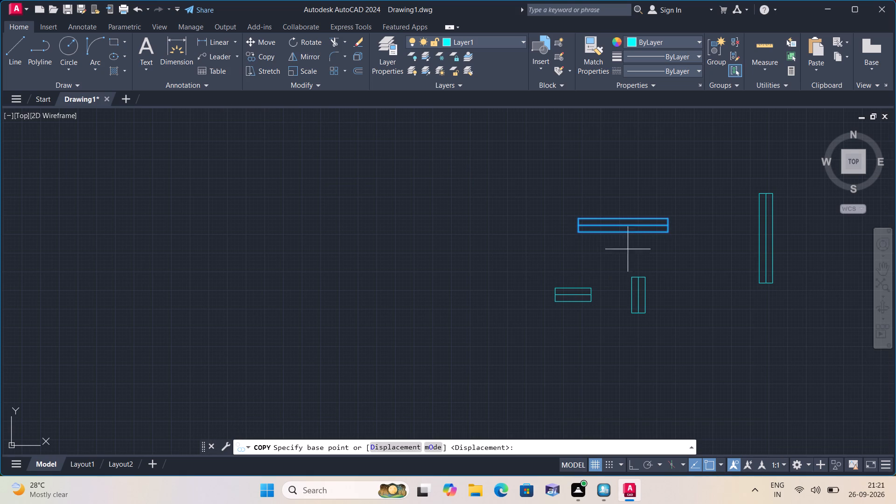
pyautogui.click(624, 229)
pyautogui.scroll(-3, 584, 234)
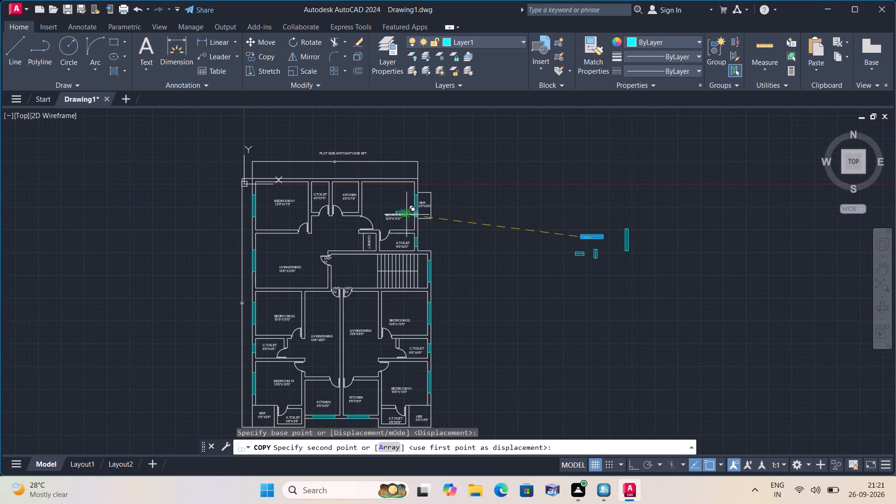
pyautogui.scroll(1, 318, 189)
pyautogui.scroll(2, 235, 183)
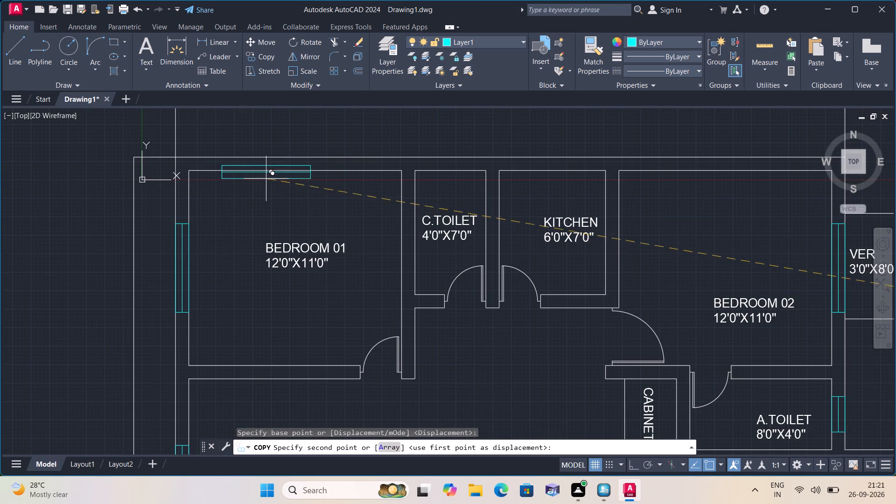
pyautogui.click(294, 171)
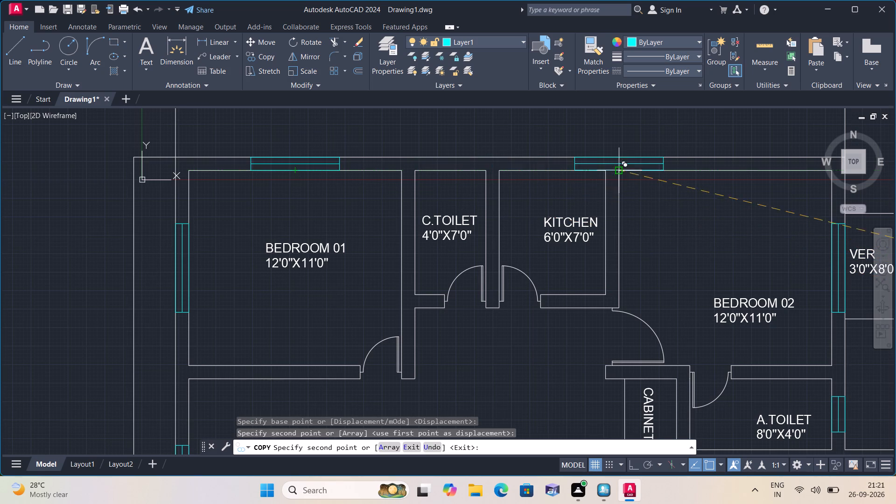
pyautogui.click(727, 170)
pyautogui.scroll(-1, 723, 179)
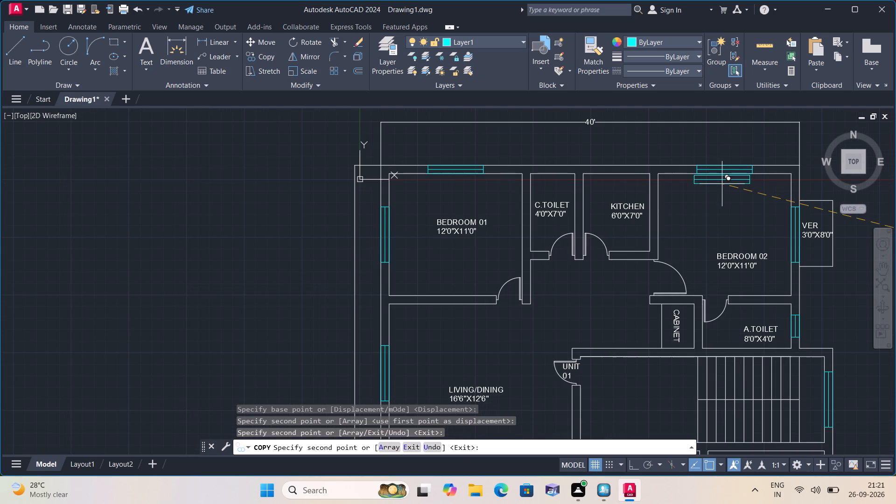
pyautogui.press('Escape')
# Review the floor plan of all three units for exterior walls and rooms that still need windows.
pyautogui.scroll(-2, 722, 184)
pyautogui.scroll(1, 721, 196)
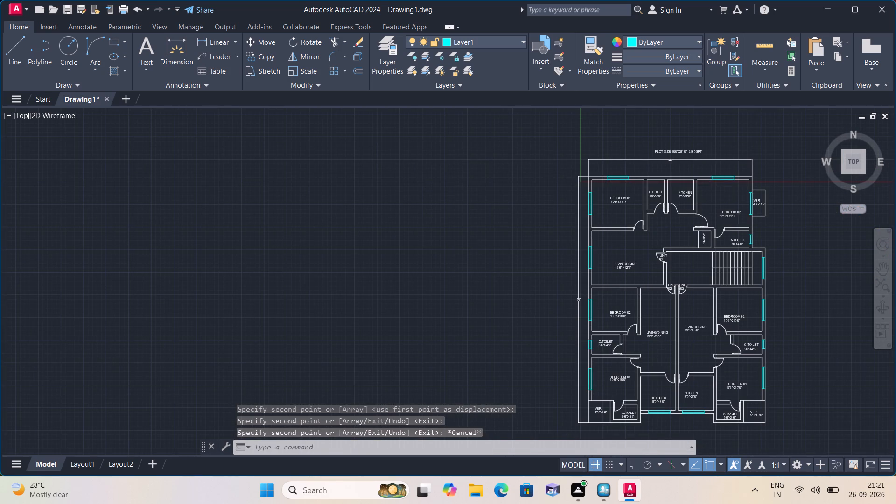
pyautogui.scroll(-1, 721, 196)
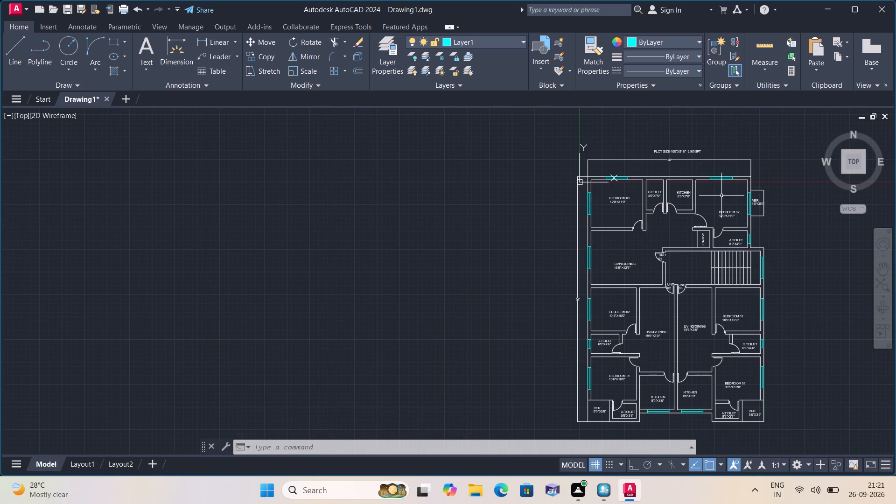
pyautogui.moveTo(720, 197); pyautogui.dragTo(667, 219, button='middle')
pyautogui.scroll(-1, 720, 197)
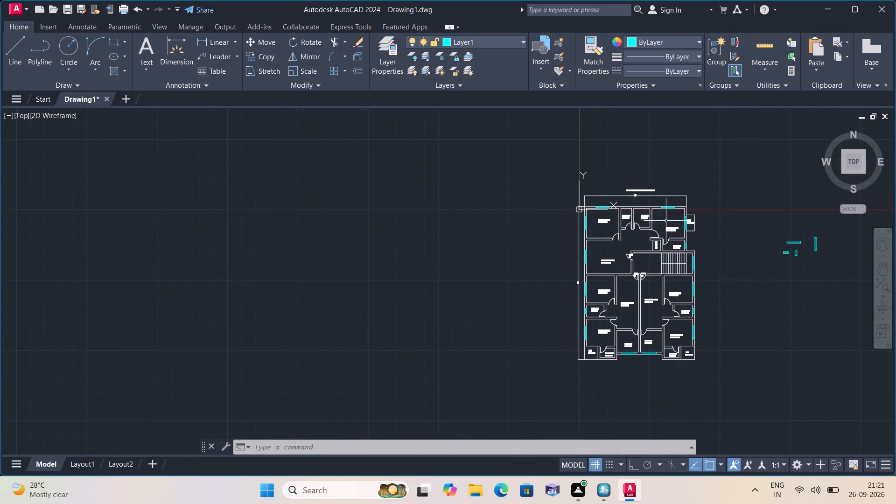
pyautogui.scroll(2, 676, 204)
pyautogui.moveTo(715, 258); pyautogui.dragTo(535, 203, button='middle')
pyautogui.scroll(2, 683, 268)
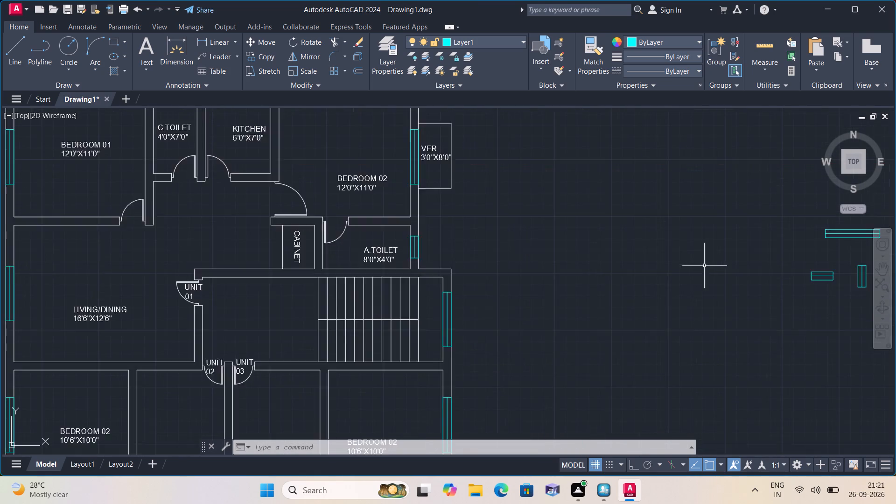
pyautogui.scroll(-2, 757, 244)
pyautogui.moveTo(737, 244); pyautogui.dragTo(520, 265, button='middle')
pyautogui.scroll(-1, 483, 287)
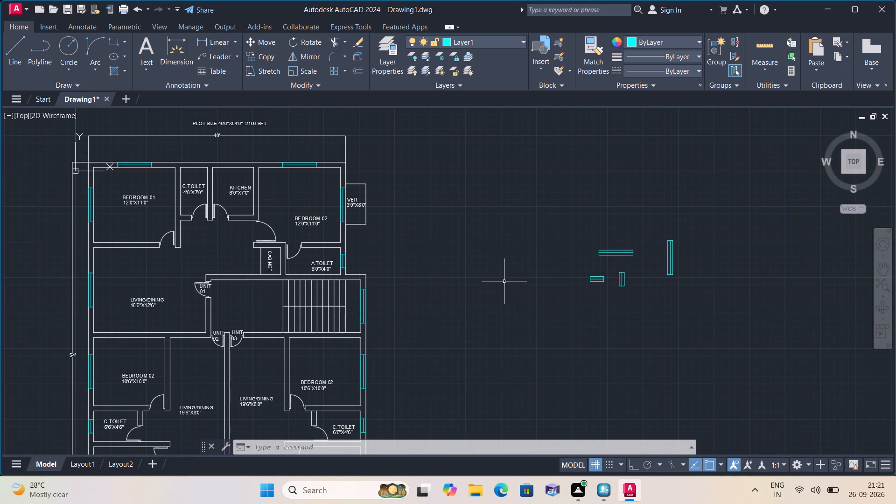
pyautogui.moveTo(230, 270); pyautogui.dragTo(327, 231, button='middle')
pyautogui.scroll(-1, 230, 270)
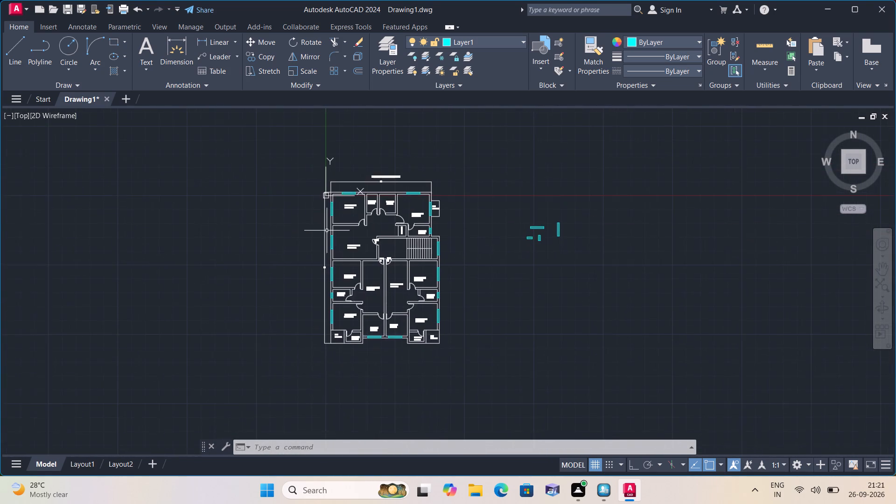
pyautogui.scroll(2, 337, 250)
pyautogui.moveTo(337, 256); pyautogui.dragTo(385, 191, button='middle')
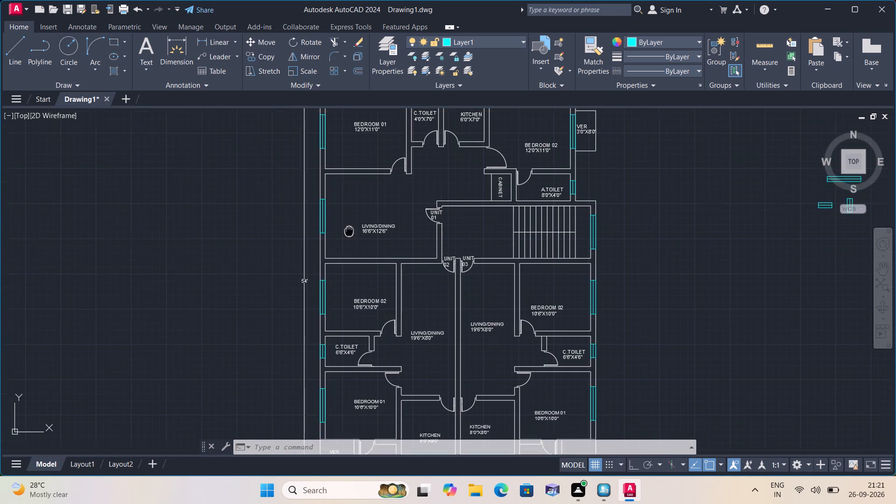
pyautogui.moveTo(385, 191); pyautogui.dragTo(394, 178, button='middle')
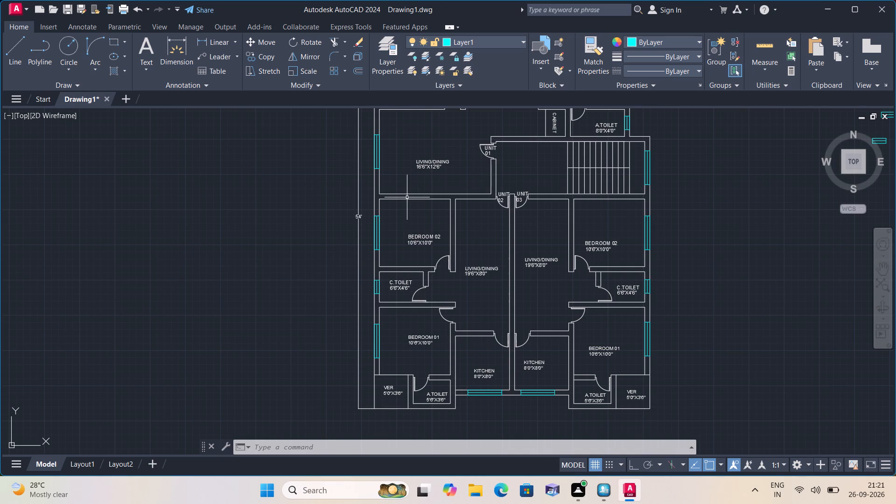
pyautogui.moveTo(407, 197); pyautogui.dragTo(414, 228, button='middle')
pyautogui.scroll(-1, 423, 238)
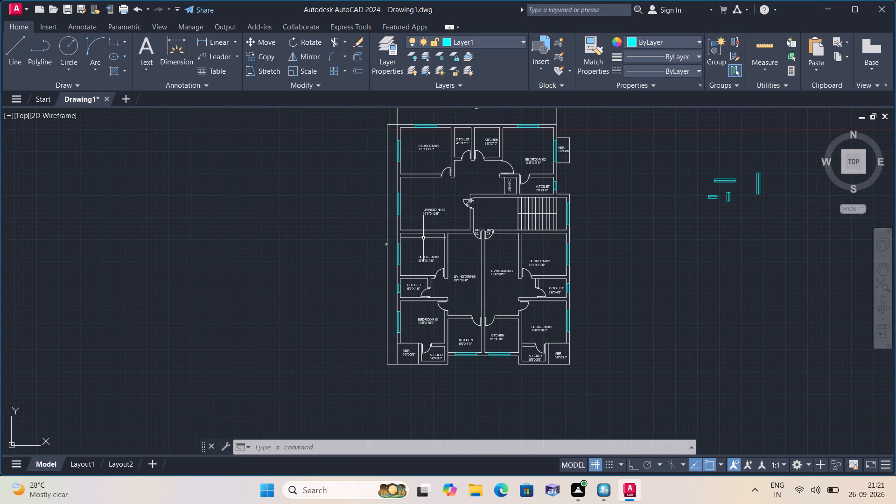
pyautogui.scroll(1, 416, 260)
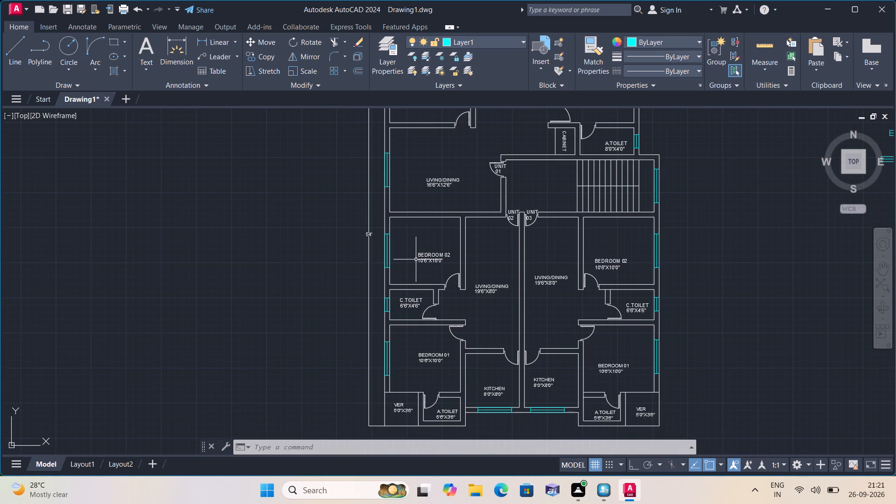
pyautogui.moveTo(416, 259); pyautogui.dragTo(414, 231, button='middle')
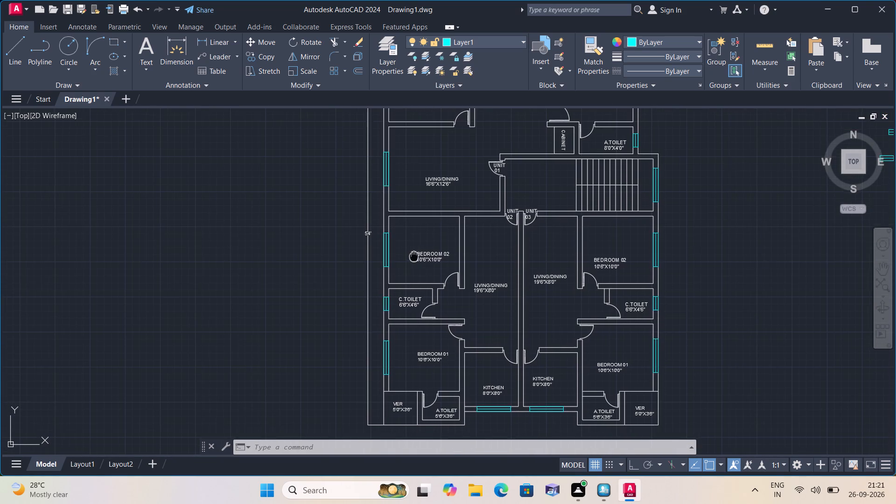
pyautogui.moveTo(414, 231); pyautogui.dragTo(418, 202, button='middle')
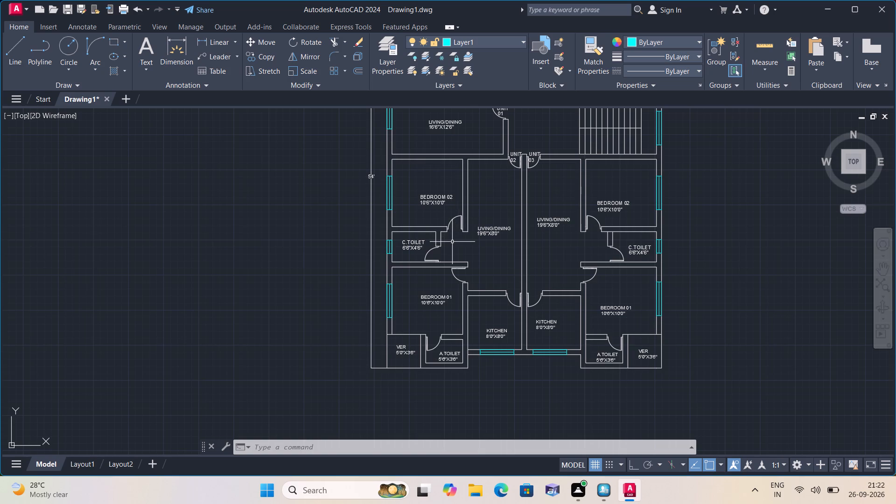
pyautogui.moveTo(450, 241); pyautogui.dragTo(411, 301, button='middle')
pyautogui.moveTo(550, 228); pyautogui.dragTo(494, 306, button='middle')
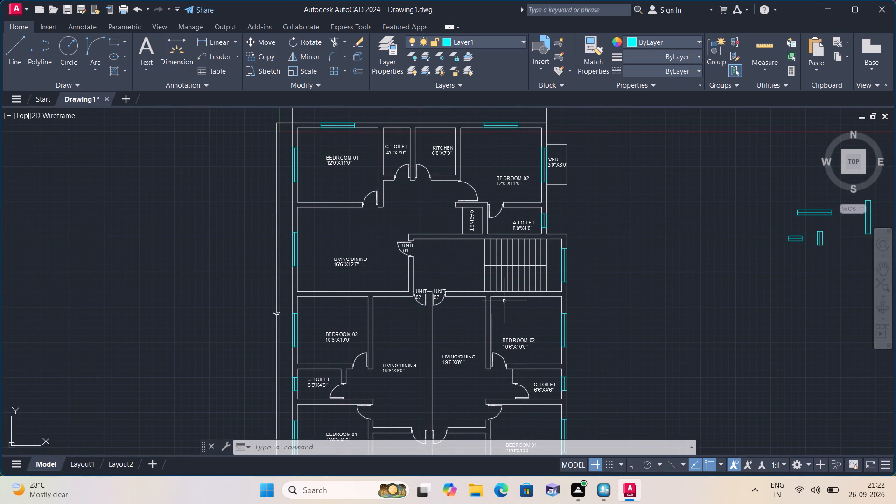
pyautogui.scroll(-1, 520, 238)
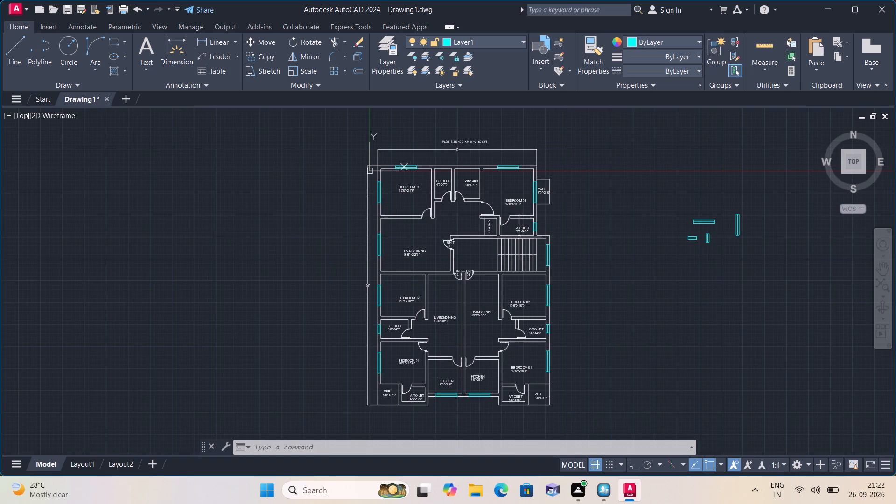
# Copy the horizontal 2' window by its south-side midpoint into the north wall of Unit 01's C.Toilet.
pyautogui.moveTo(518, 237); pyautogui.dragTo(527, 195, button='middle')
pyautogui.middleClick(527, 194)
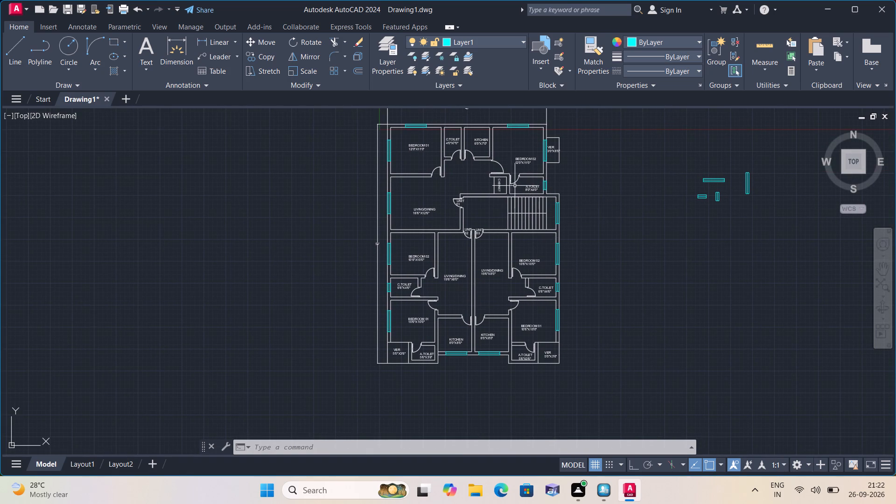
pyautogui.moveTo(493, 154); pyautogui.dragTo(493, 252, button='middle')
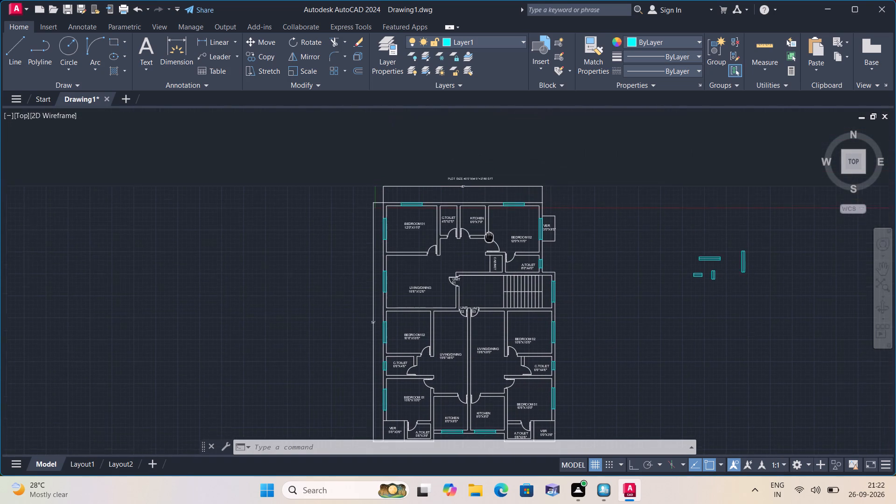
pyautogui.moveTo(493, 252); pyautogui.dragTo(497, 270, button='middle')
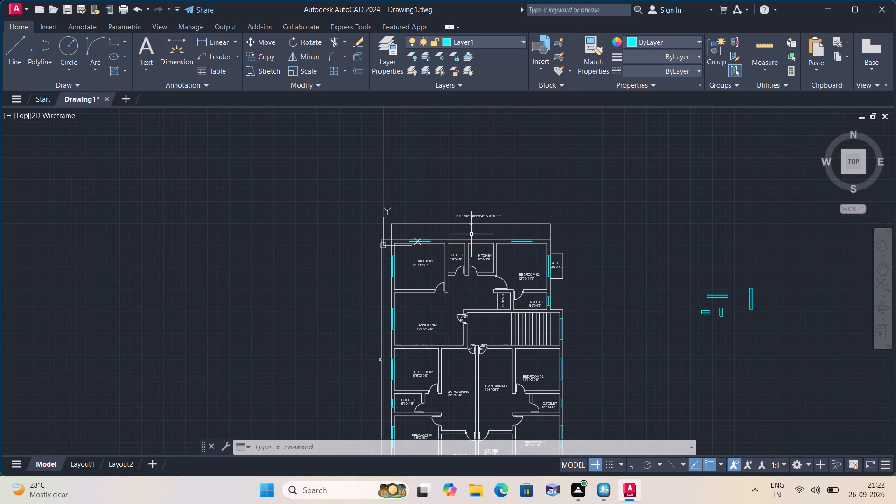
pyautogui.scroll(2, 631, 297)
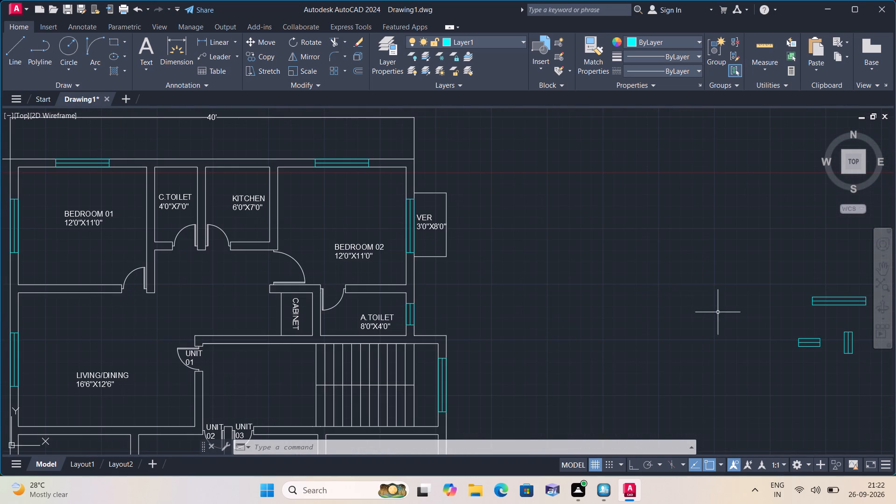
pyautogui.moveTo(738, 313); pyautogui.dragTo(667, 280, button='middle')
pyautogui.click(747, 324)
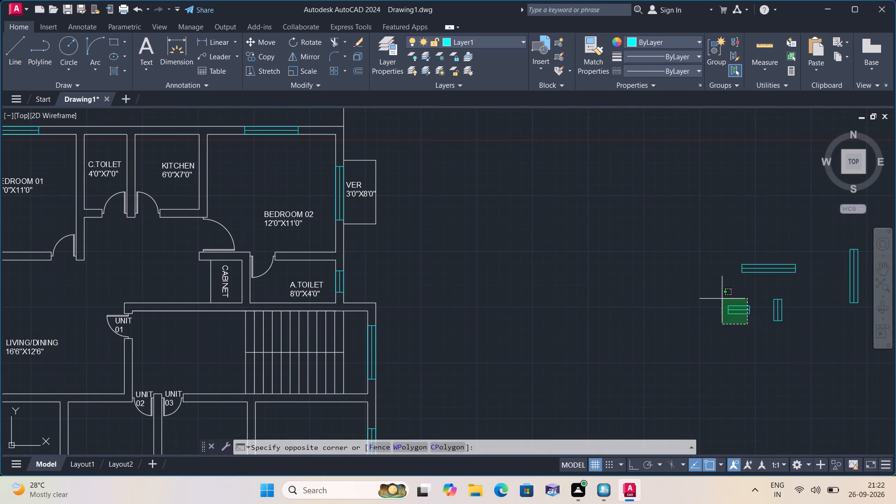
pyautogui.click(714, 294)
pyautogui.scroll(2, 747, 325)
pyautogui.click(754, 324)
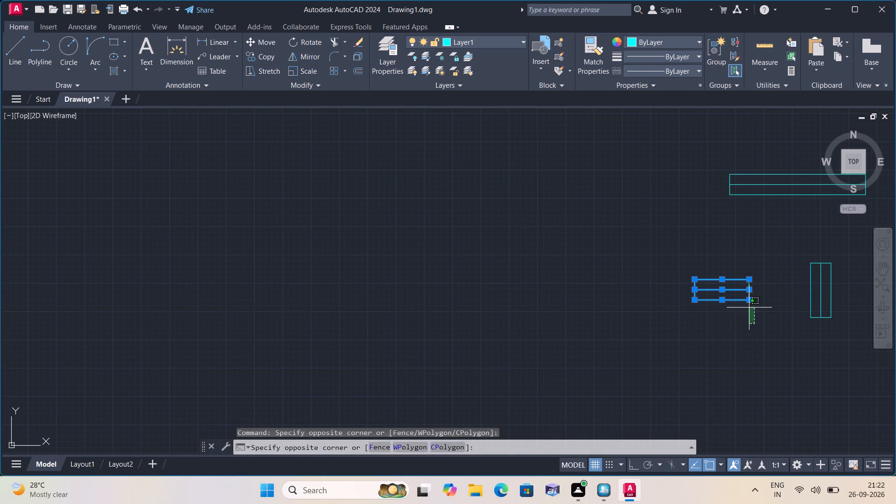
pyautogui.click(666, 251)
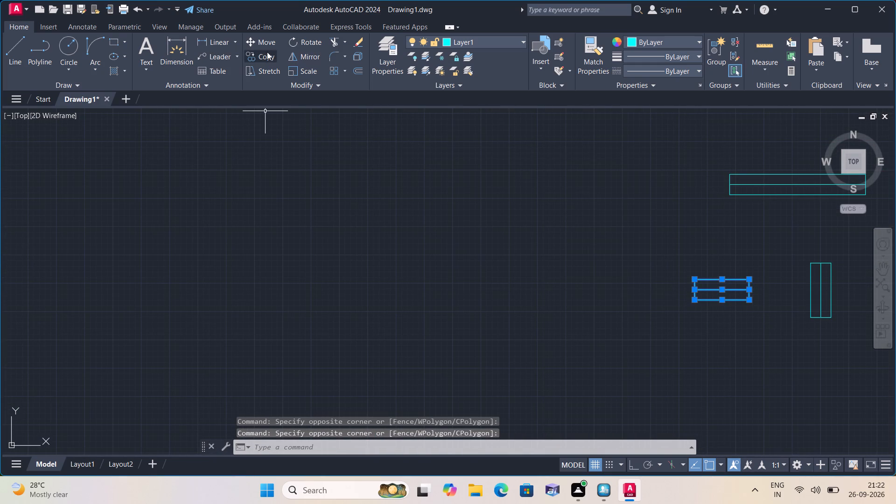
pyautogui.click(266, 55)
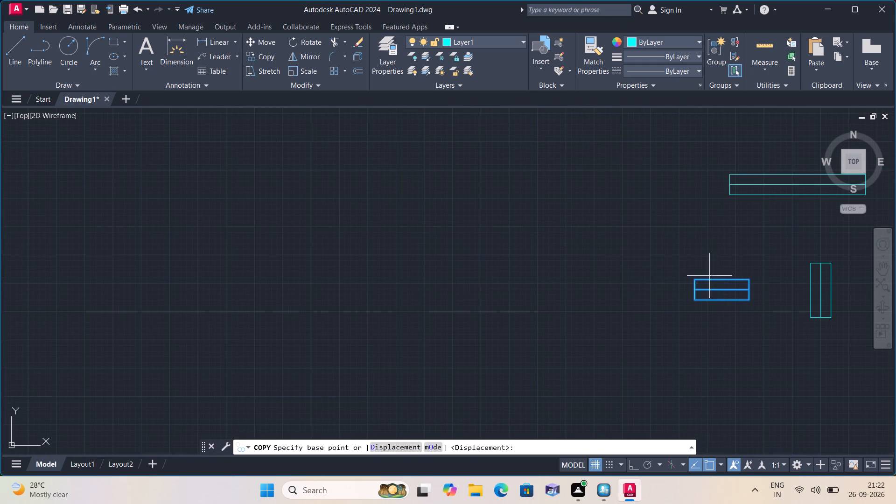
pyautogui.click(721, 299)
pyautogui.scroll(-1, 519, 239)
pyautogui.moveTo(504, 245); pyautogui.dragTo(696, 226, button='middle')
pyautogui.scroll(-1, 504, 245)
pyautogui.moveTo(267, 192); pyautogui.dragTo(379, 304, button='middle')
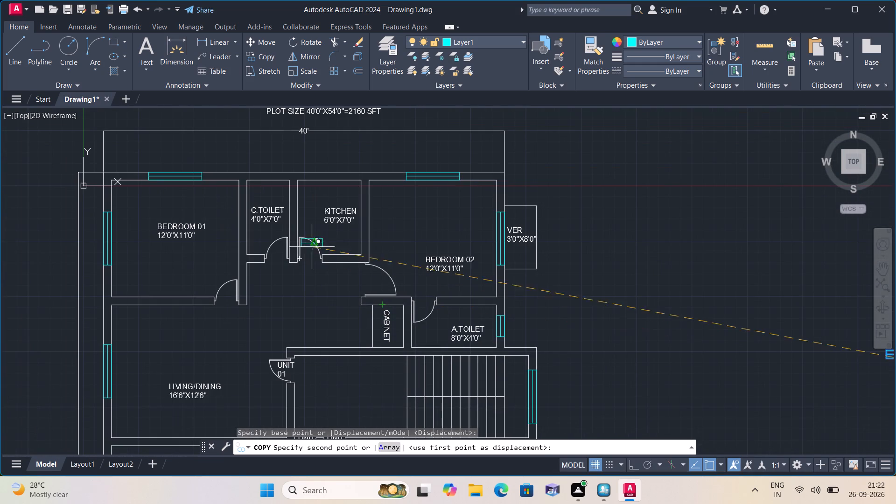
pyautogui.scroll(2, 267, 177)
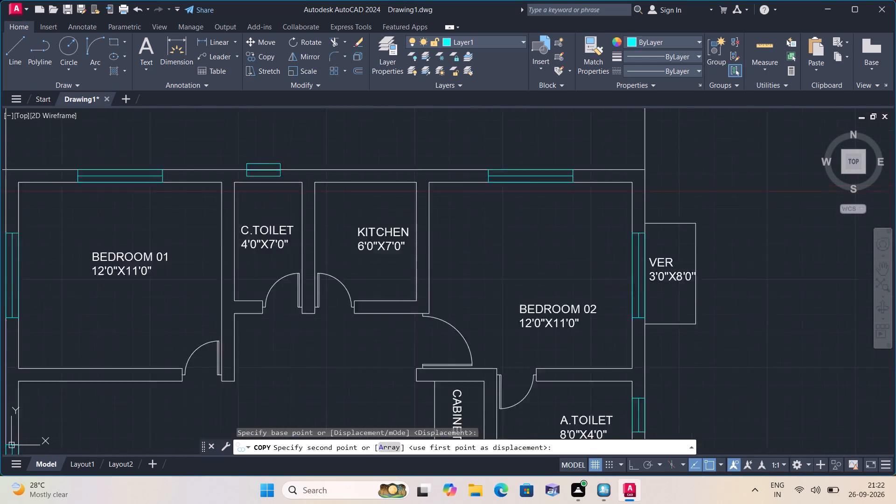
pyautogui.scroll(1, 267, 175)
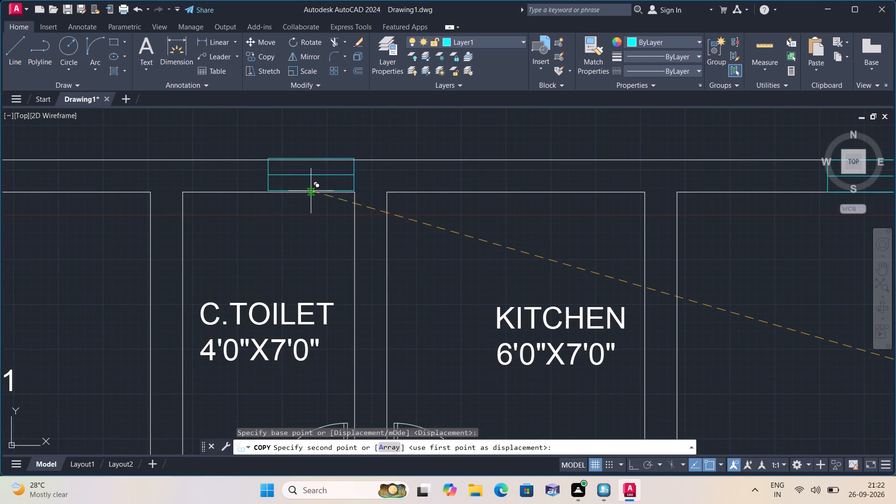
pyautogui.click(311, 192)
# Place further copies of the horizontal 2' window in the south walls of Unit 02's and Unit 03's A.Toilets.
pyautogui.scroll(-2, 311, 192)
pyautogui.moveTo(320, 245); pyautogui.dragTo(335, 190, button='middle')
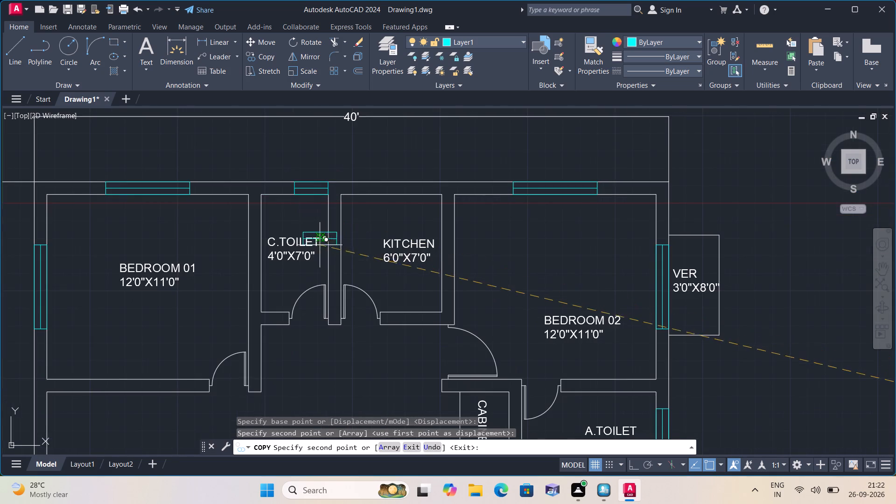
pyautogui.moveTo(335, 190); pyautogui.dragTo(352, 129, button='middle')
pyautogui.moveTo(369, 328); pyautogui.dragTo(392, 165, button='middle')
pyautogui.scroll(-1, 380, 229)
pyautogui.moveTo(392, 362); pyautogui.dragTo(404, 201, button='middle')
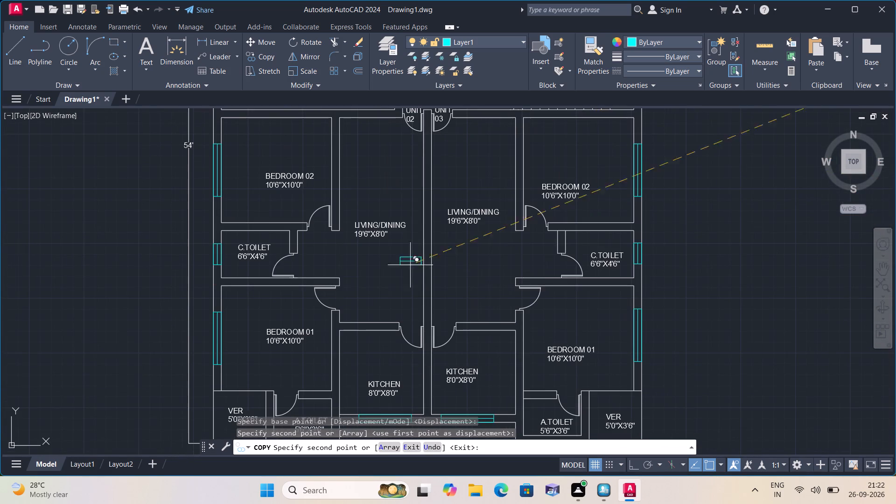
pyautogui.moveTo(390, 361); pyautogui.dragTo(401, 207, button='middle')
pyautogui.scroll(3, 342, 270)
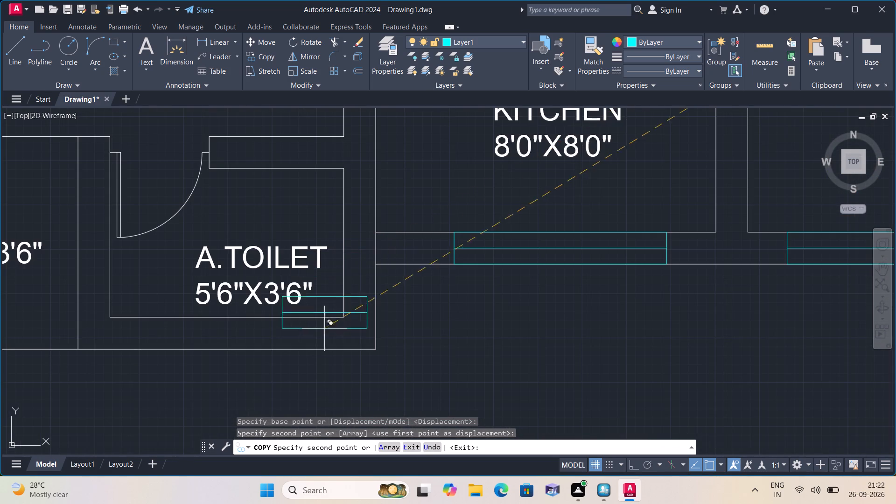
pyautogui.click(300, 350)
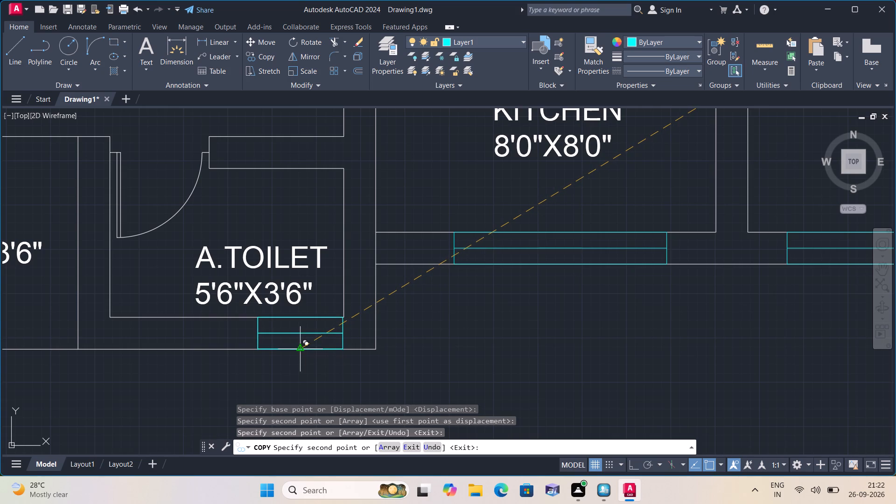
pyautogui.scroll(-2, 332, 329)
pyautogui.moveTo(467, 318); pyautogui.dragTo(270, 309, button='middle')
pyautogui.scroll(1, 466, 333)
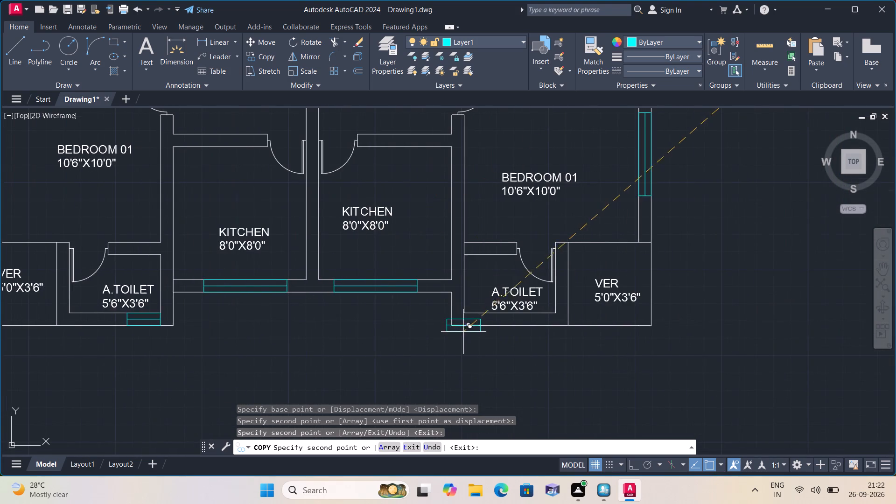
pyautogui.scroll(1, 471, 333)
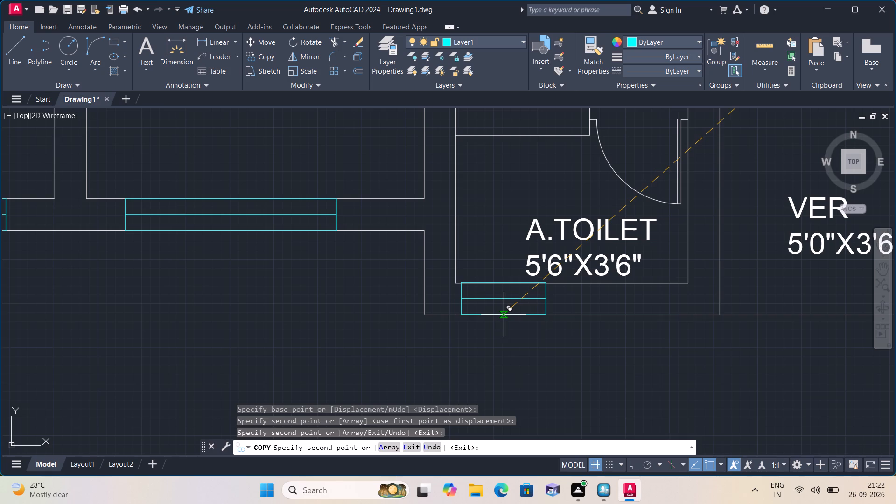
pyautogui.click(503, 314)
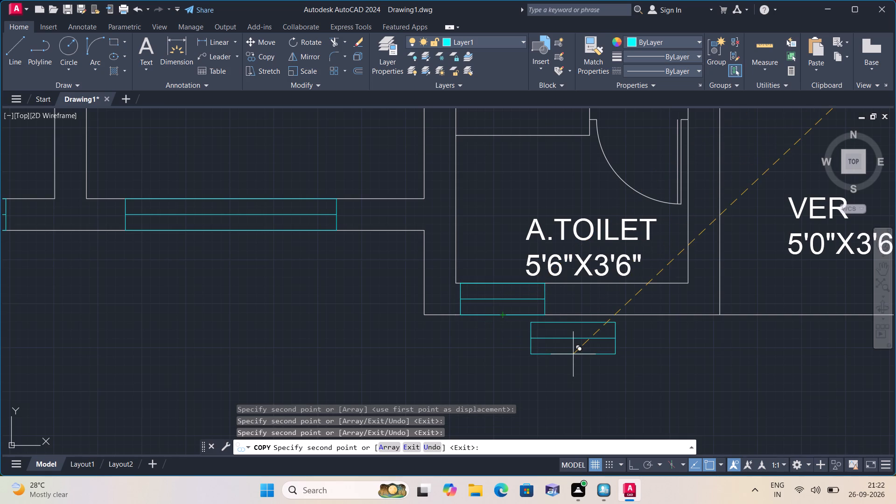
pyautogui.press('Escape')
# Move the horizontal 5' window by its south-side midpoint into the north wall of Unit 01's kitchen.
pyautogui.scroll(-3, 528, 329)
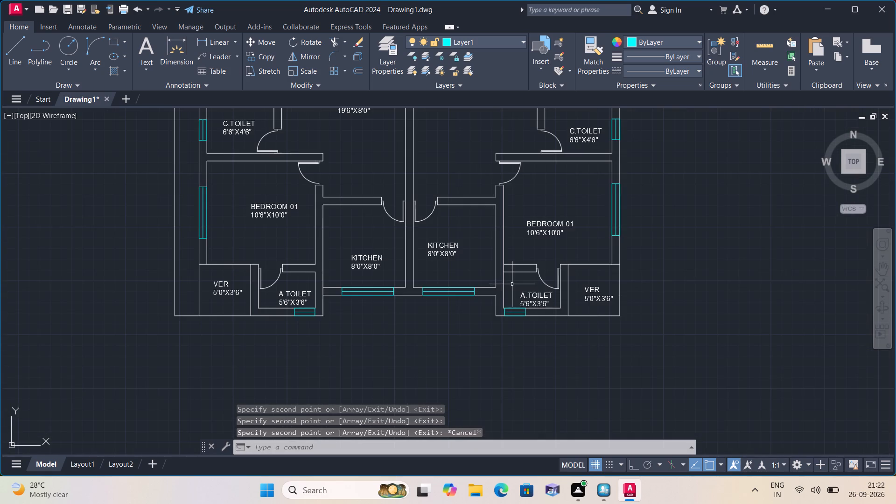
pyautogui.moveTo(512, 284); pyautogui.dragTo(505, 382, button='middle')
pyautogui.scroll(-1, 533, 400)
pyautogui.scroll(-1, 625, 229)
pyautogui.moveTo(625, 229); pyautogui.dragTo(434, 397, button='middle')
pyautogui.scroll(3, 579, 365)
pyautogui.click(553, 282)
pyautogui.click(379, 197)
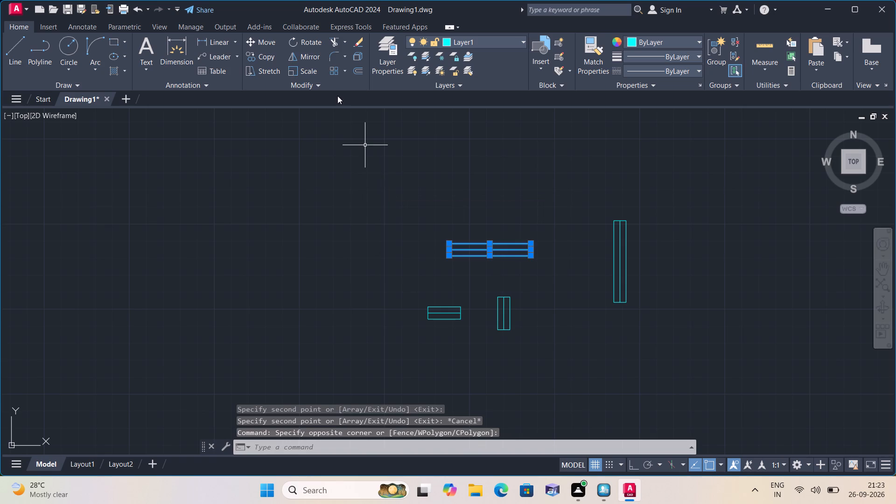
pyautogui.click(265, 39)
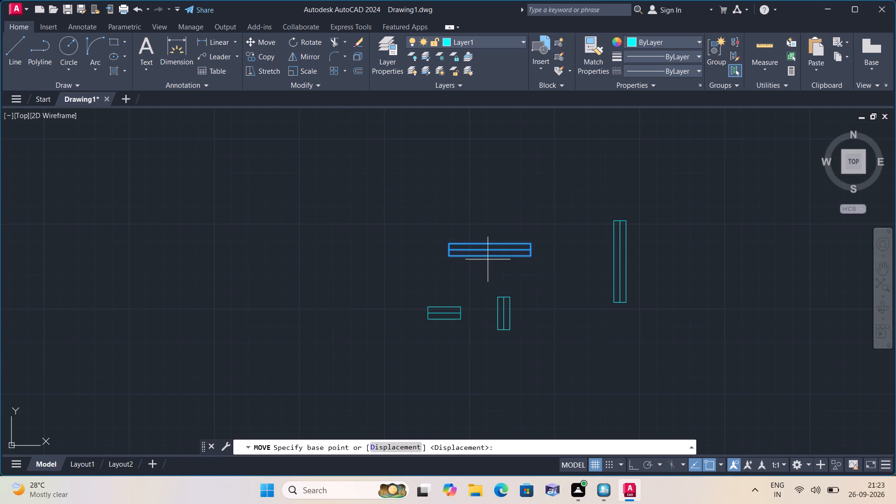
pyautogui.click(487, 255)
pyautogui.scroll(-2, 246, 270)
pyautogui.moveTo(218, 248); pyautogui.dragTo(630, 322, button='middle')
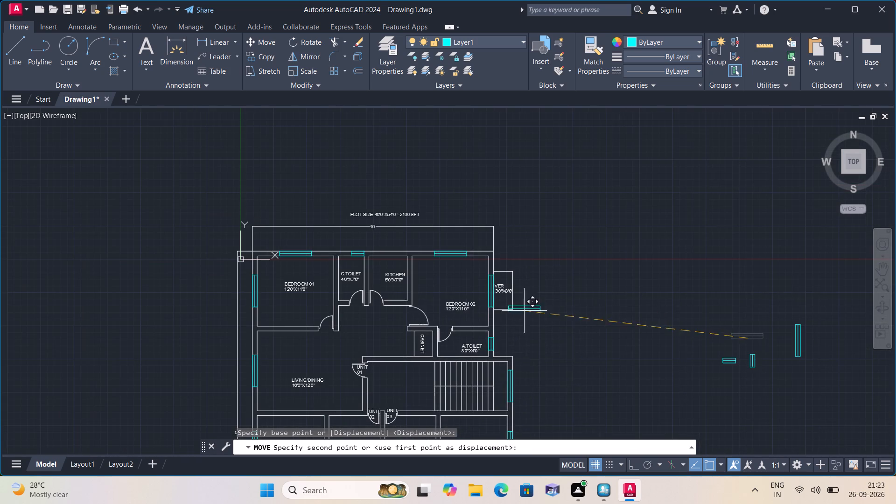
pyautogui.scroll(2, 377, 264)
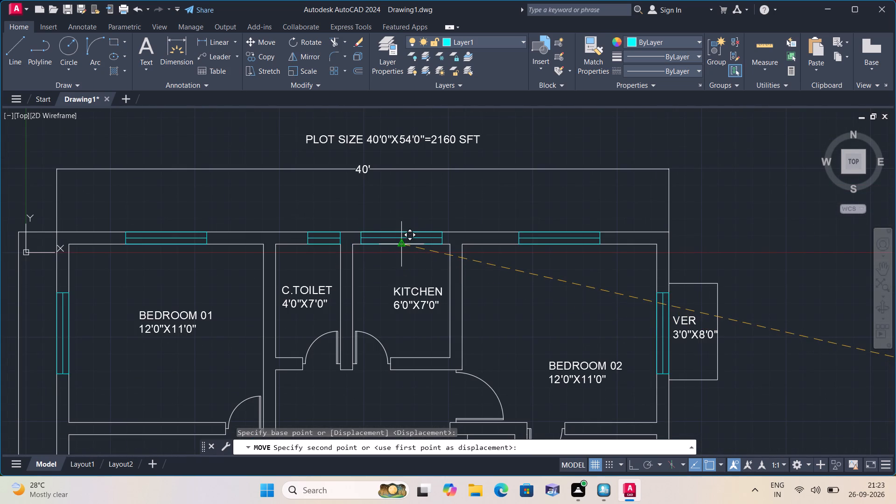
pyautogui.click(401, 245)
pyautogui.press('Escape')
# Delete the three leftover window symbols lying outside the floor plan to the east.
pyautogui.scroll(-3, 401, 245)
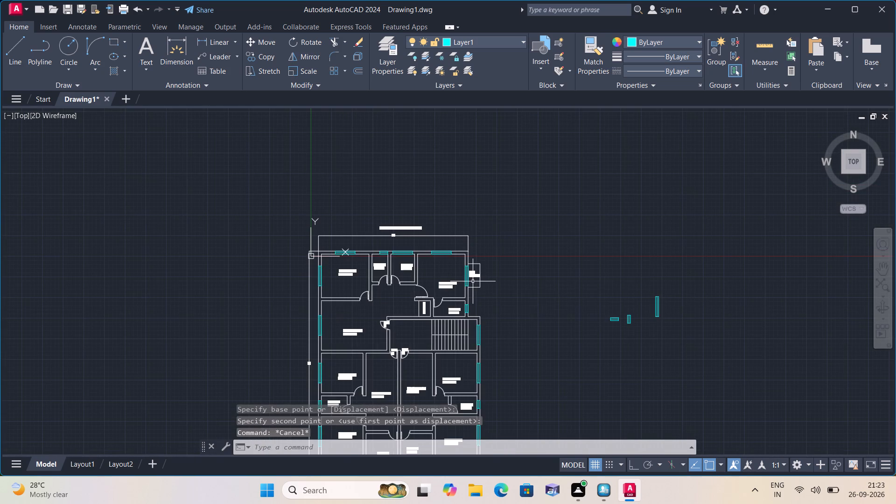
pyautogui.moveTo(567, 258); pyautogui.dragTo(576, 278)
pyautogui.click(761, 384)
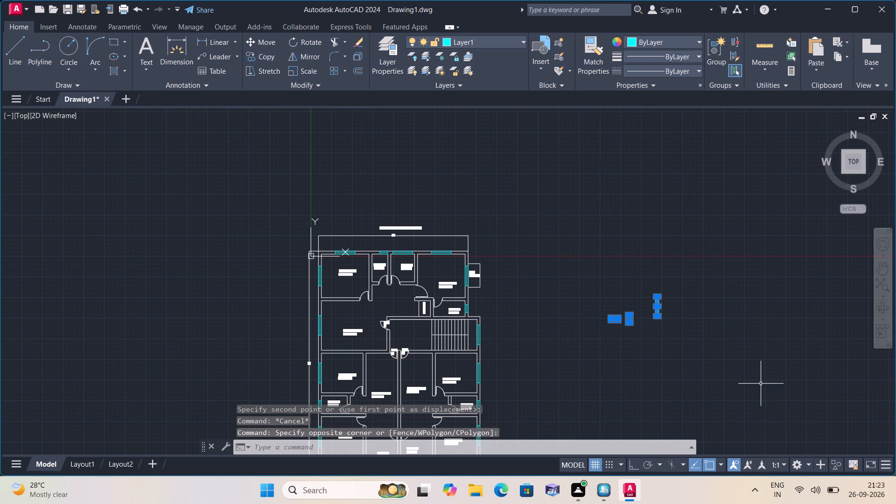
pyautogui.press('Delete')
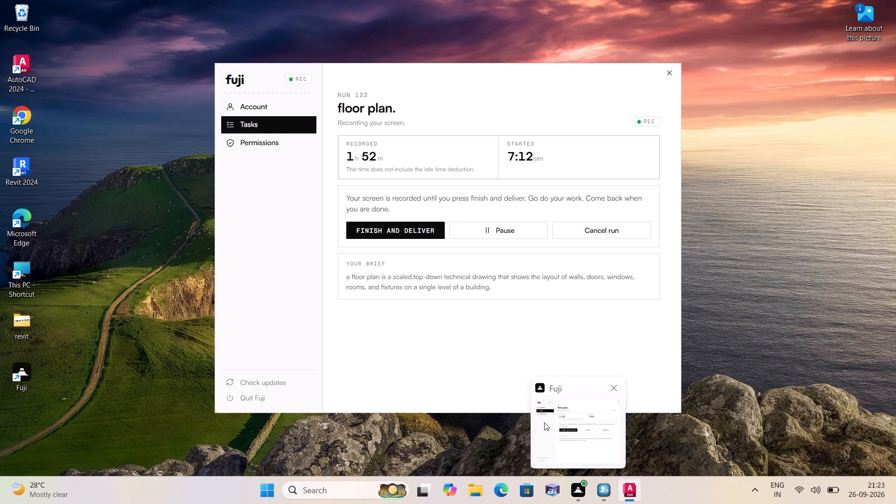
# Start a solid hatch in black (0,0,0) and fill the walls enclosing Unit 01's Bedroom 02.
pyautogui.write('h')
pyautogui.press('space')
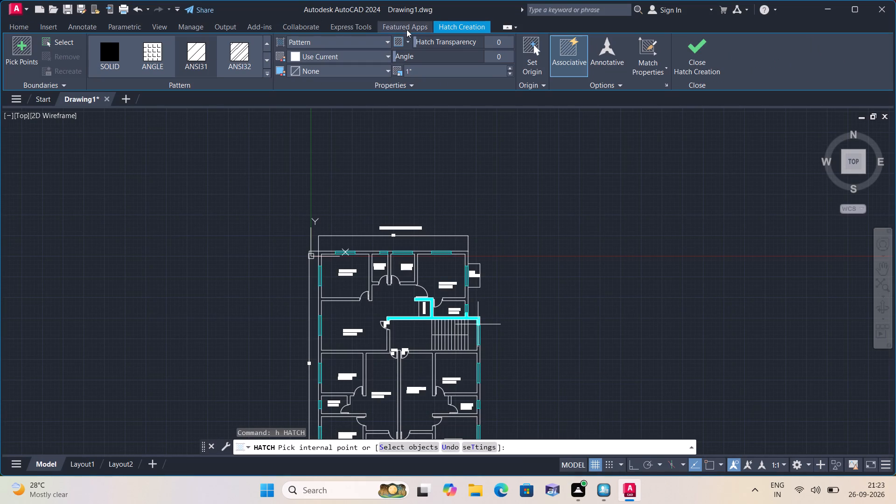
pyautogui.click(334, 44)
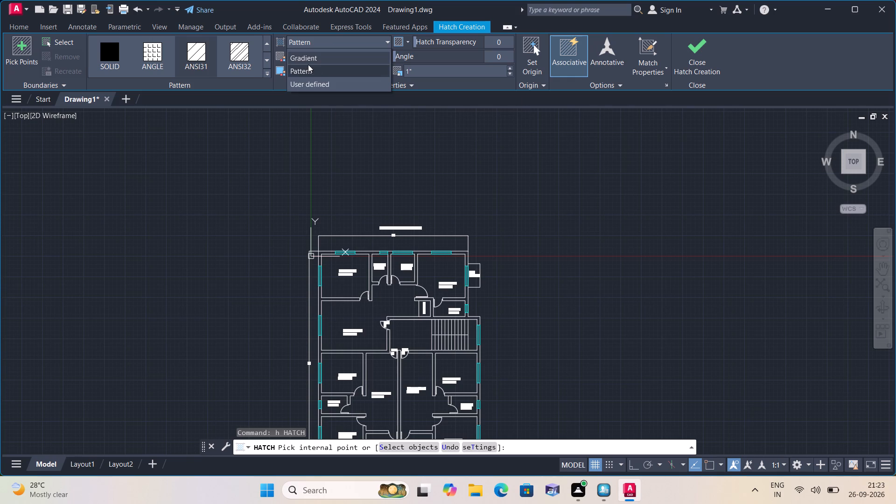
pyautogui.click(308, 55)
pyautogui.click(313, 56)
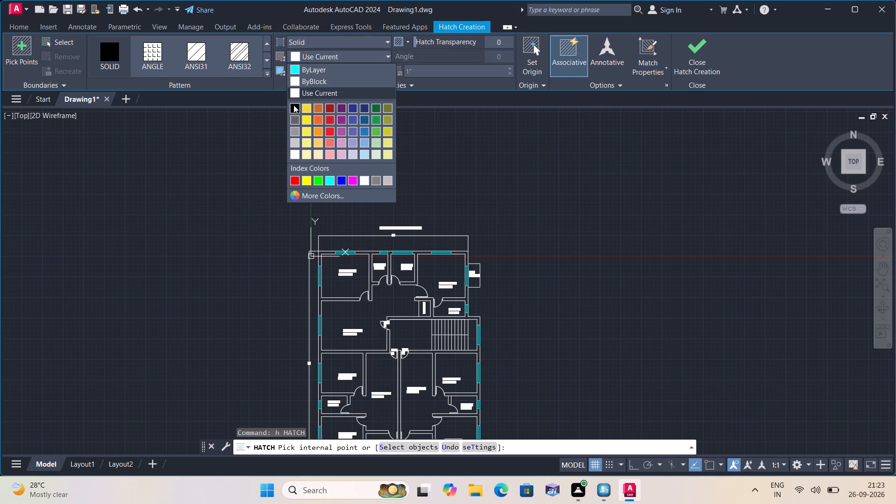
pyautogui.click(294, 105)
pyautogui.scroll(3, 431, 260)
pyautogui.moveTo(434, 255); pyautogui.dragTo(463, 205, button='middle')
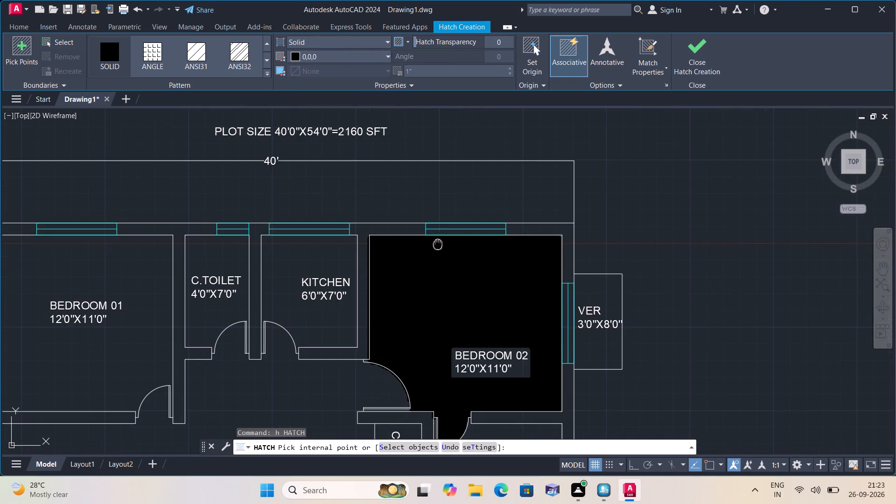
pyautogui.moveTo(463, 205); pyautogui.dragTo(503, 138, button='middle')
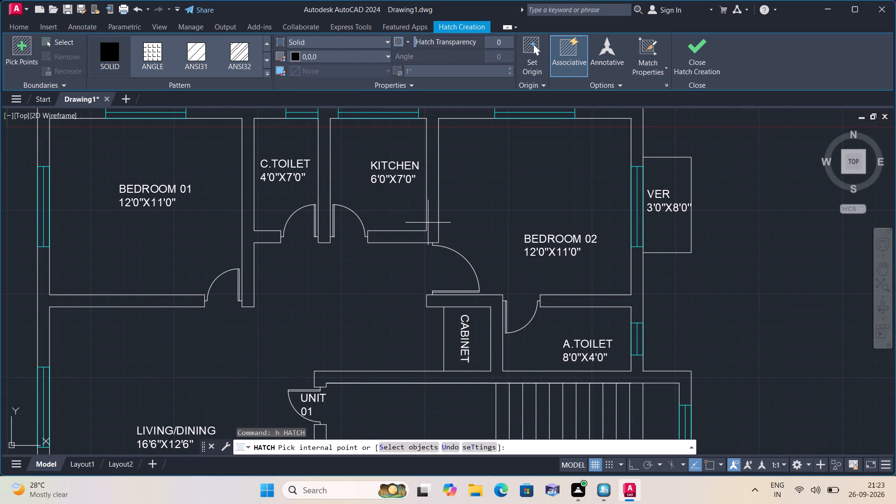
pyautogui.click(428, 238)
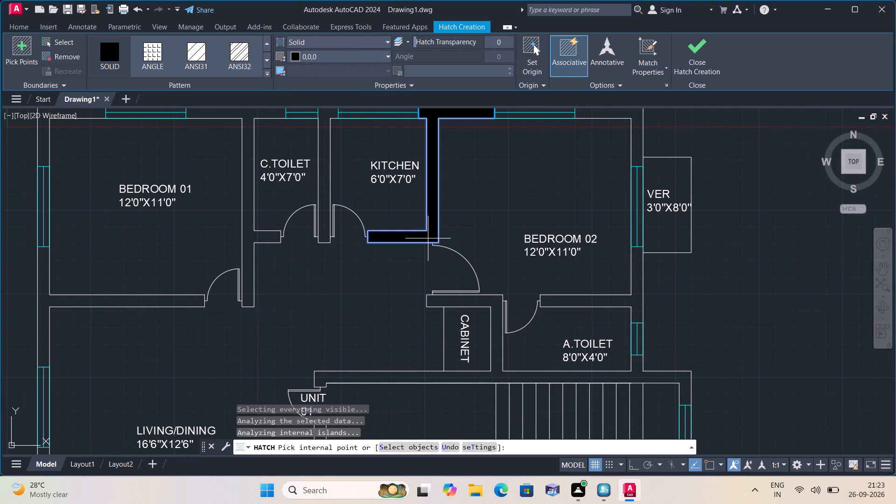
pyautogui.click(632, 125)
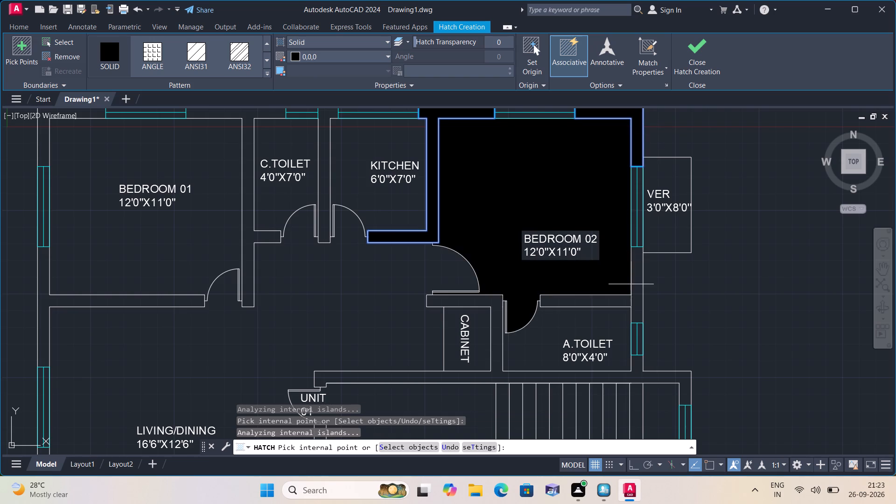
pyautogui.click(630, 299)
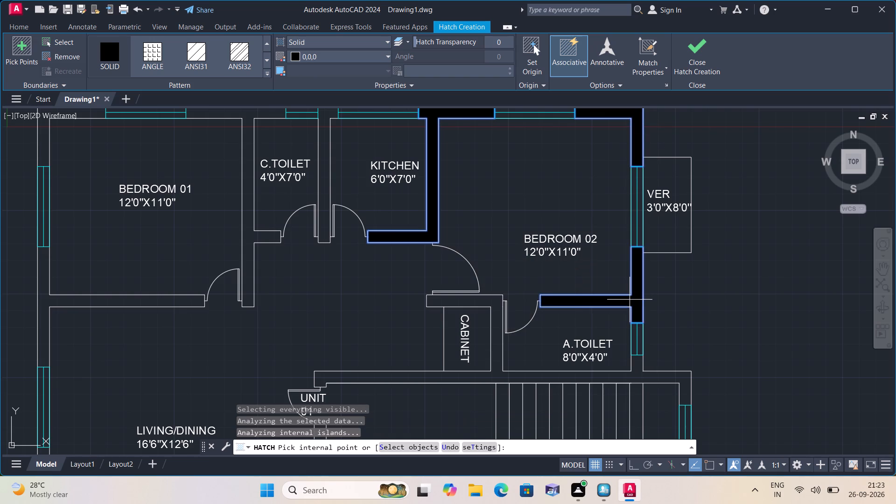
# Fill the walls around Unit 01's cabinet and A.Toilet and along the staircase's north side with the solid black hatch.
pyautogui.scroll(-1, 630, 300)
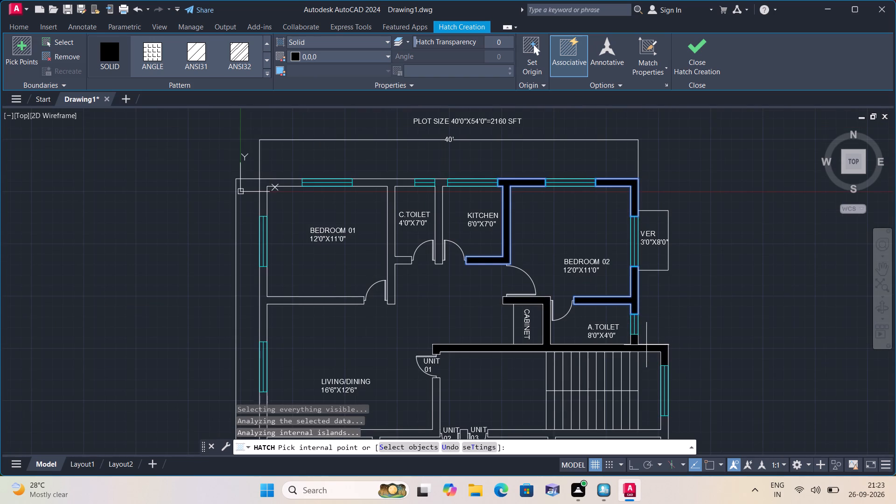
pyautogui.click(646, 344)
pyautogui.click(542, 182)
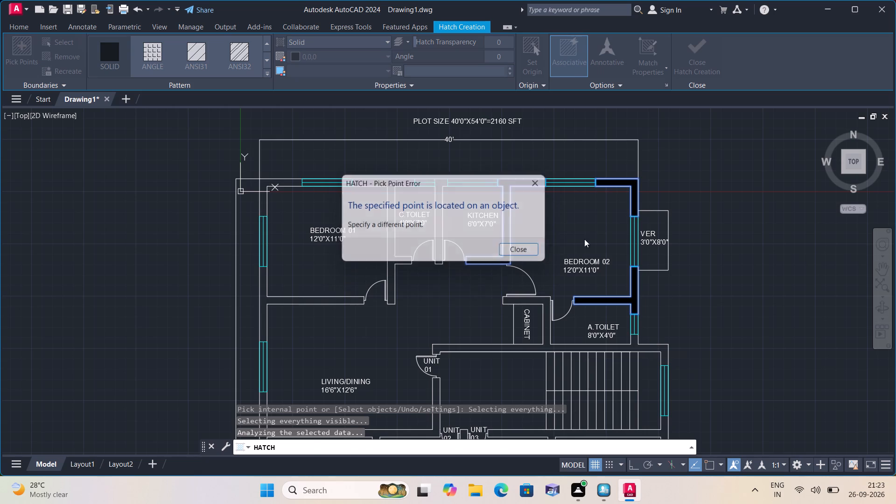
pyautogui.scroll(3, 646, 351)
pyautogui.click(646, 350)
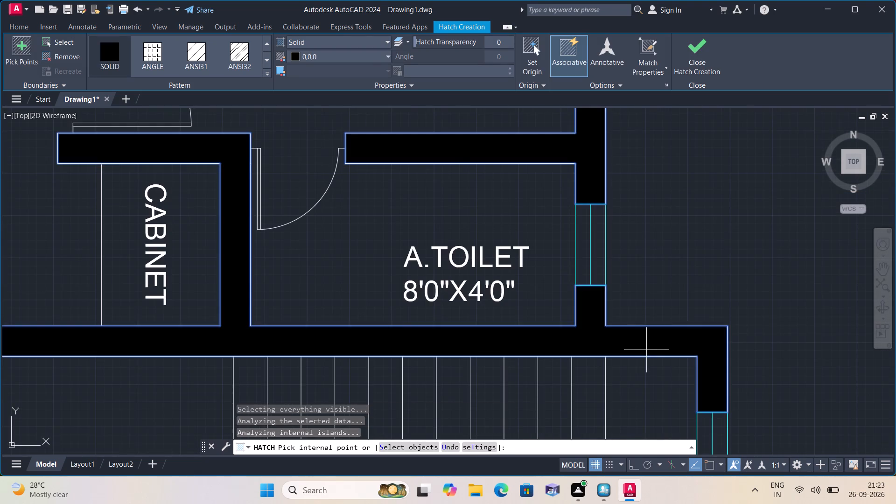
# Fill the walls around Unit 01's C.Toilet and Bedroom 01, including the kitchen partition, with the solid black hatch.
pyautogui.scroll(-3, 664, 323)
pyautogui.scroll(1, 390, 256)
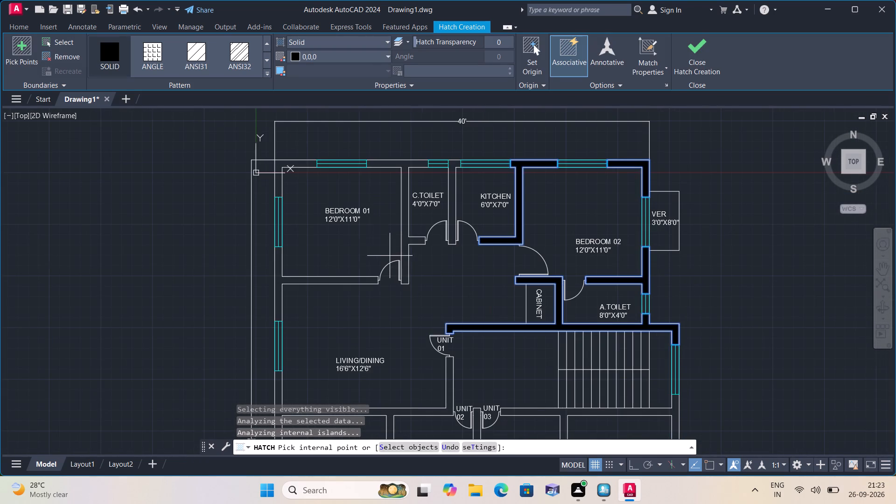
pyautogui.click(413, 247)
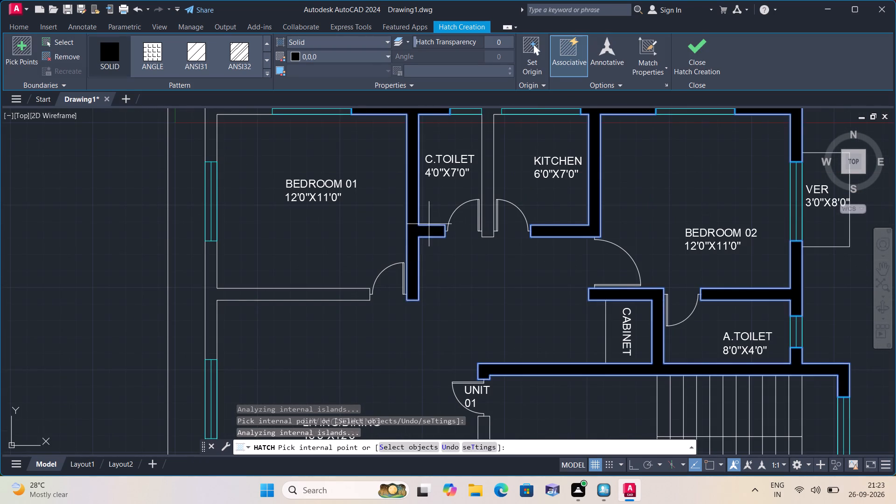
pyautogui.click(491, 216)
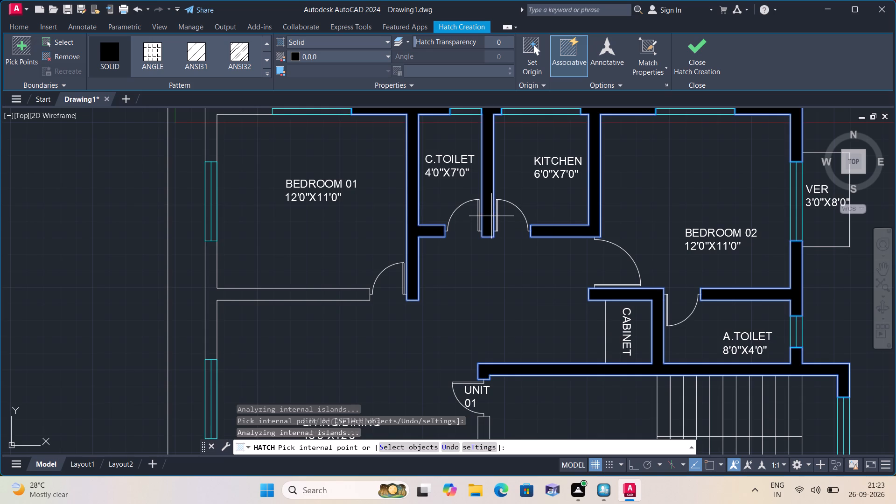
pyautogui.click(315, 291)
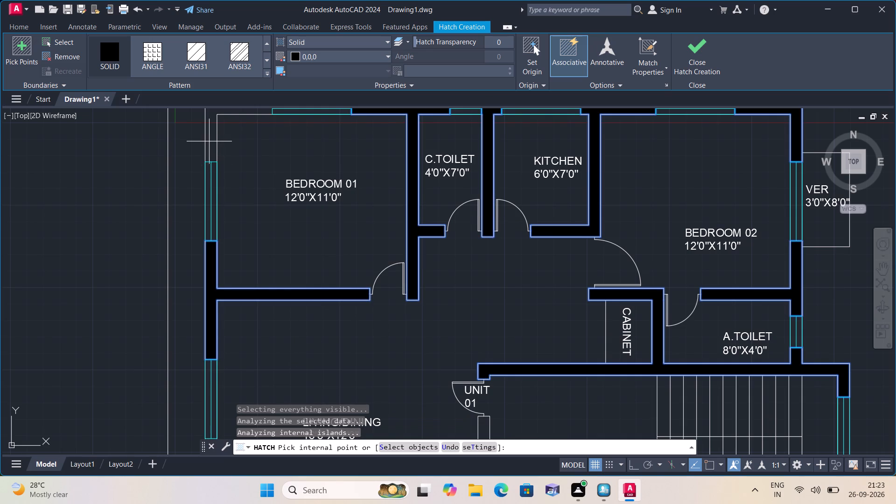
pyautogui.click(210, 141)
# Fill the walls dividing Unit 01 and the staircase from Units 02 and 03, with both Bedroom 02 inner walls, in solid black.
pyautogui.scroll(-2, 210, 141)
pyautogui.moveTo(271, 255); pyautogui.dragTo(311, 193, button='middle')
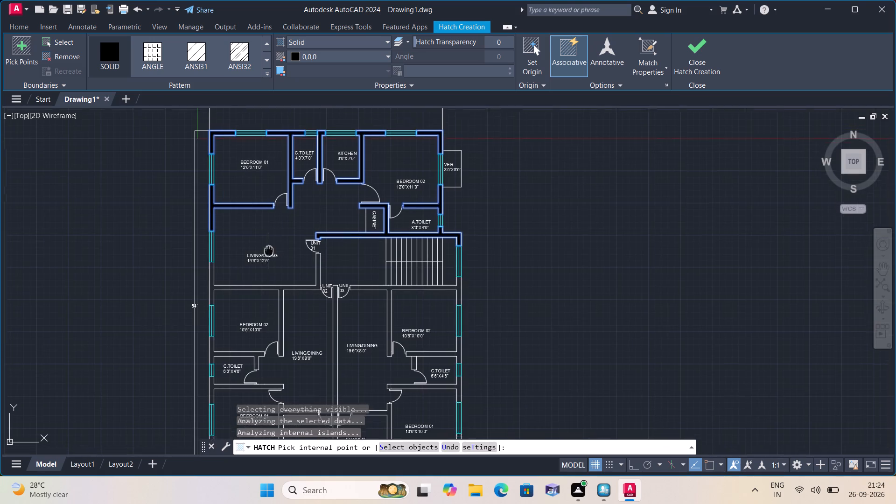
pyautogui.moveTo(311, 193); pyautogui.dragTo(337, 158, button='middle')
pyautogui.scroll(2, 294, 183)
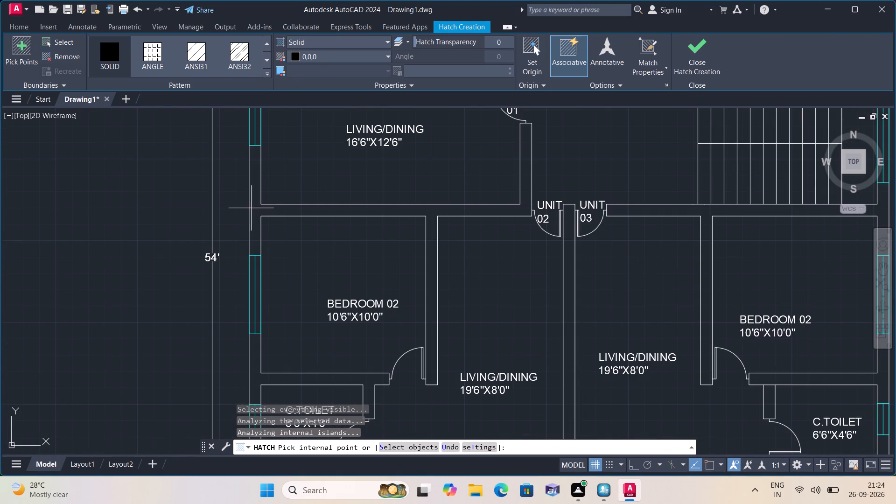
pyautogui.click(253, 208)
pyautogui.scroll(-1, 253, 209)
pyautogui.scroll(1, 525, 205)
pyautogui.click(526, 211)
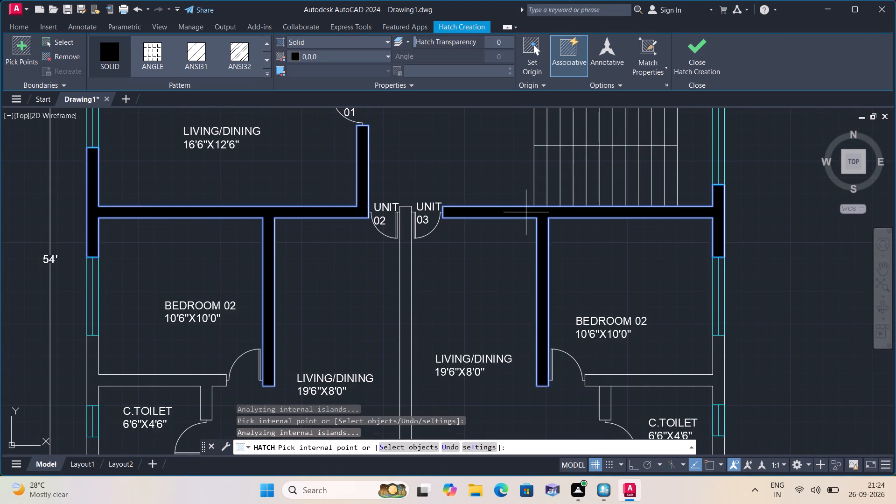
# Fill the walls north and south of Unit 03's C.Toilet, including its short door-side wall, with the solid black hatch.
pyautogui.moveTo(525, 211); pyautogui.dragTo(529, 102, button='middle')
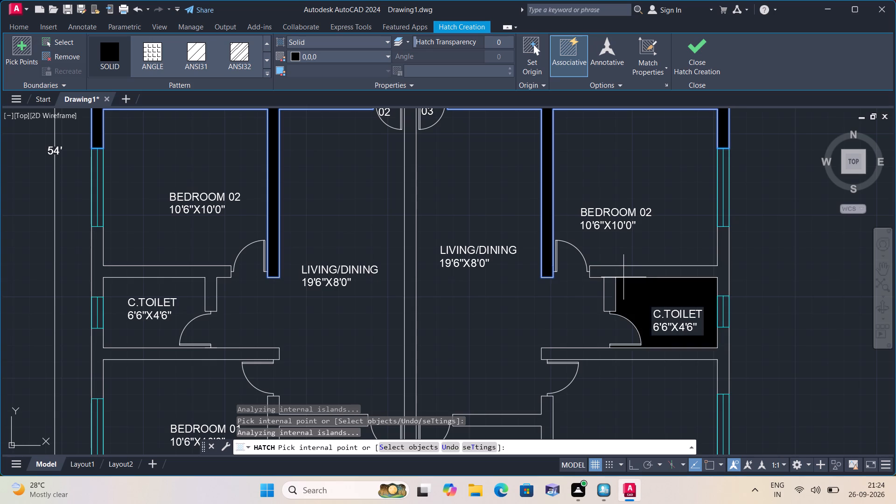
pyautogui.click(623, 274)
pyautogui.click(607, 287)
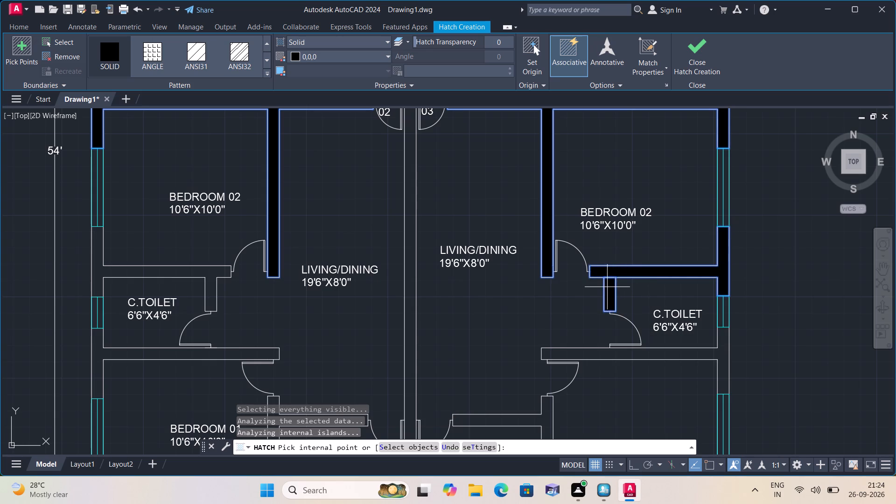
pyautogui.moveTo(607, 287); pyautogui.dragTo(646, 164, button='middle')
pyautogui.click(628, 233)
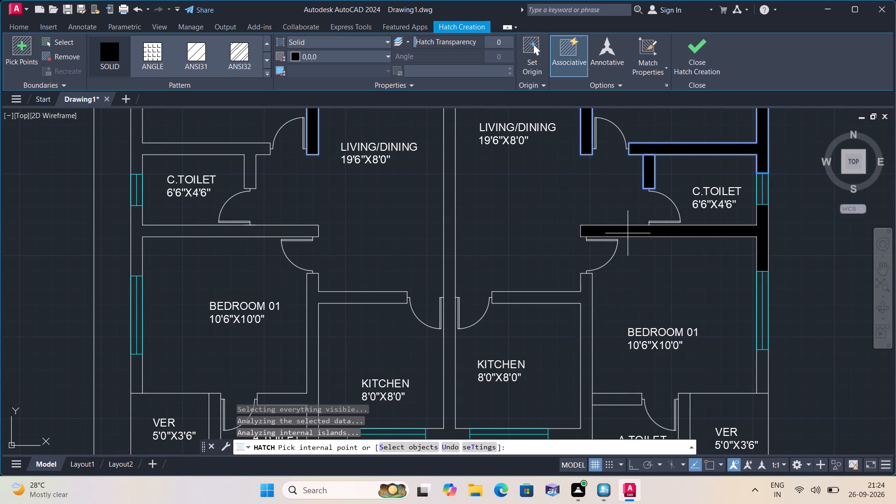
# Fill the walls of Unit 03's kitchen, Bedroom 01 and A.Toilet with the solid black hatch.
pyautogui.click(584, 299)
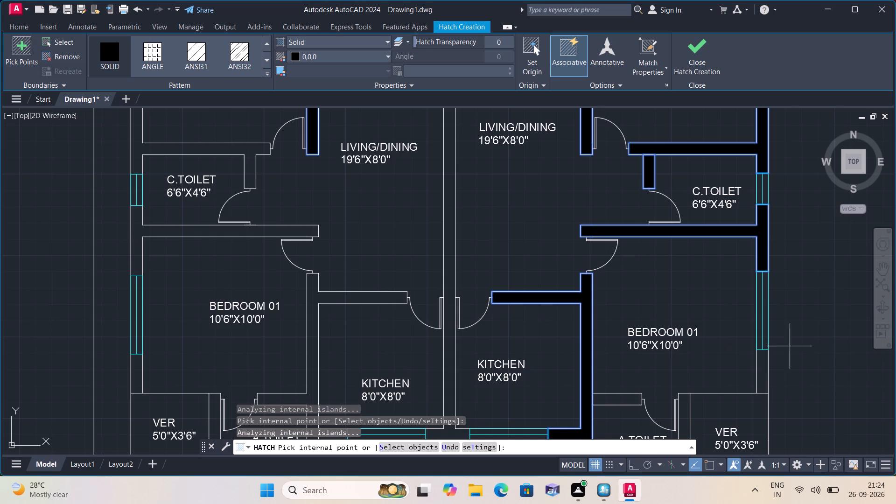
pyautogui.click(767, 363)
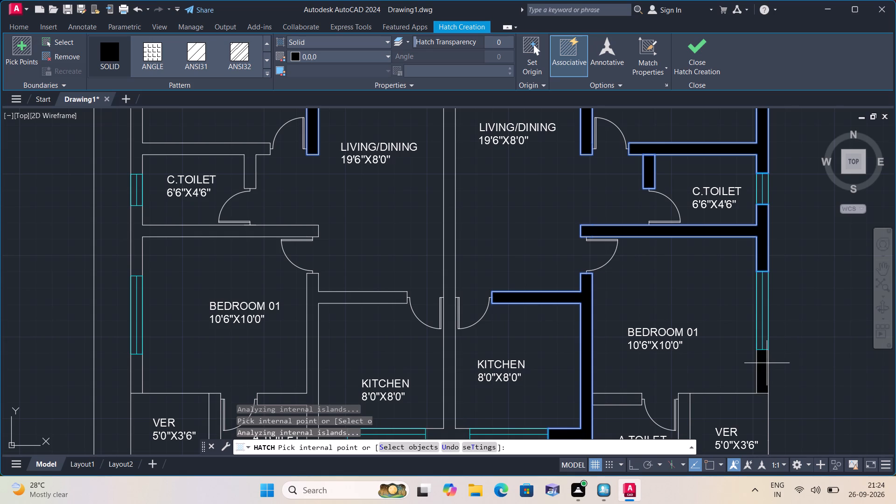
pyautogui.moveTo(772, 358); pyautogui.dragTo(779, 248, button='middle')
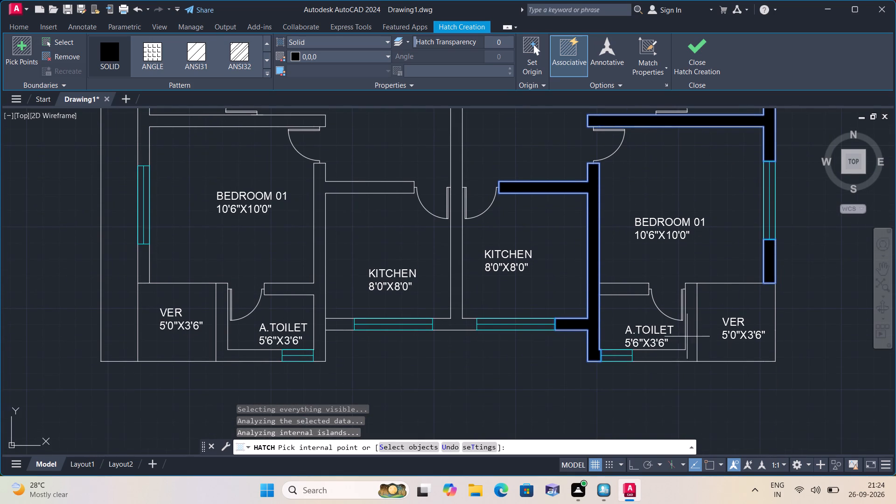
pyautogui.click(689, 343)
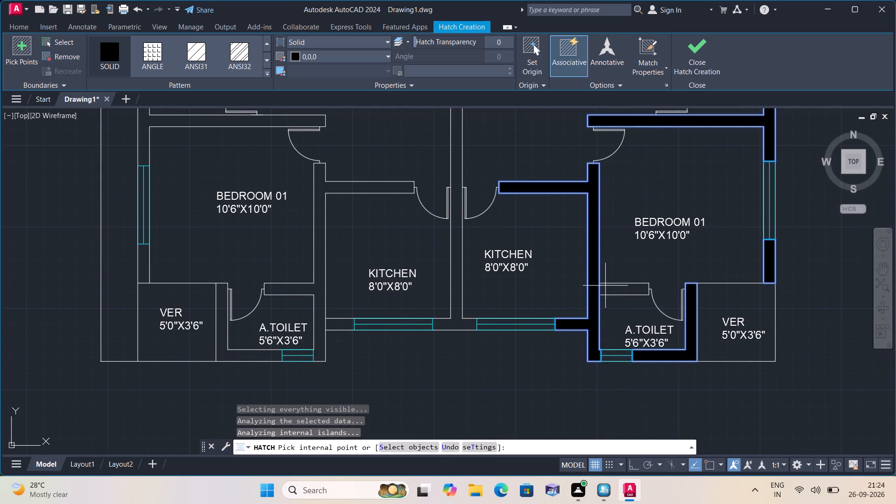
pyautogui.click(612, 288)
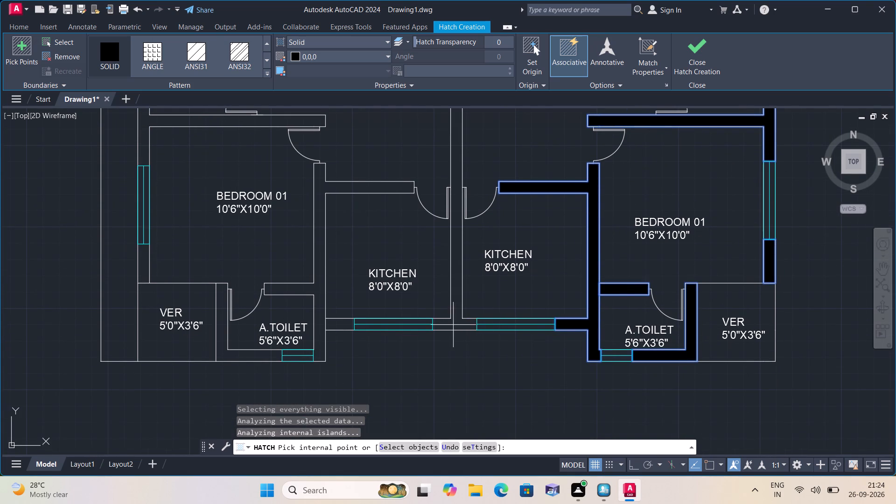
# Fill the party wall between Units 02 and 03 and Unit 02's kitchen, A.Toilet and southwest Bedroom 01 walls in solid black.
pyautogui.click(453, 323)
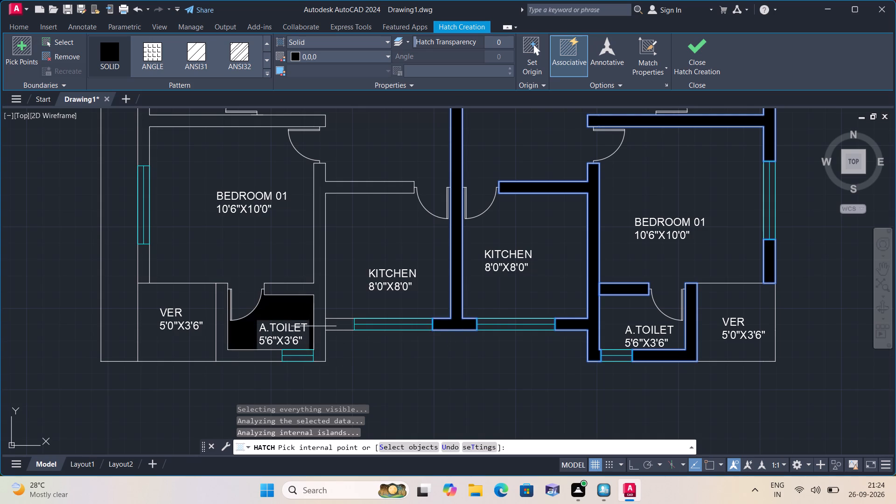
pyautogui.click(320, 323)
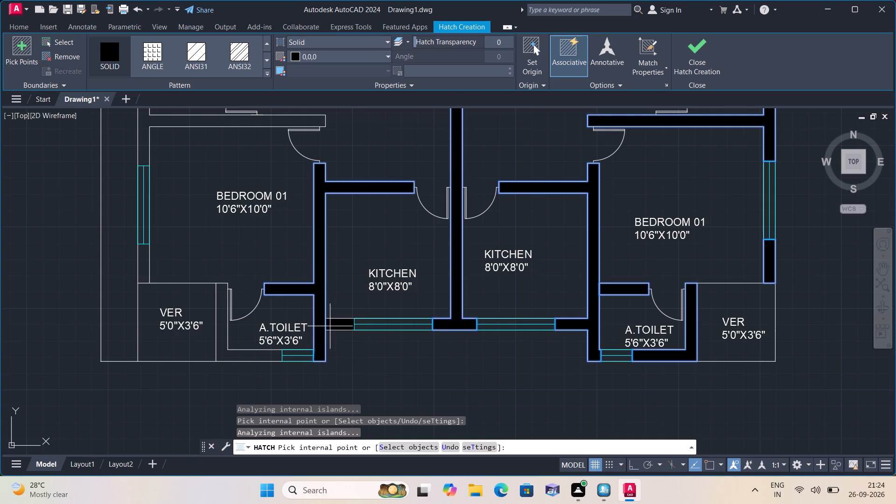
pyautogui.click(335, 324)
pyautogui.click(238, 357)
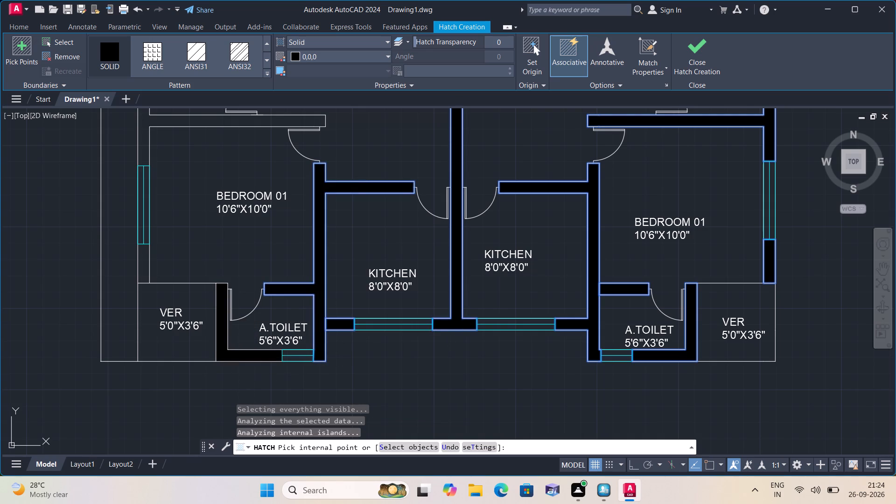
pyautogui.click(144, 267)
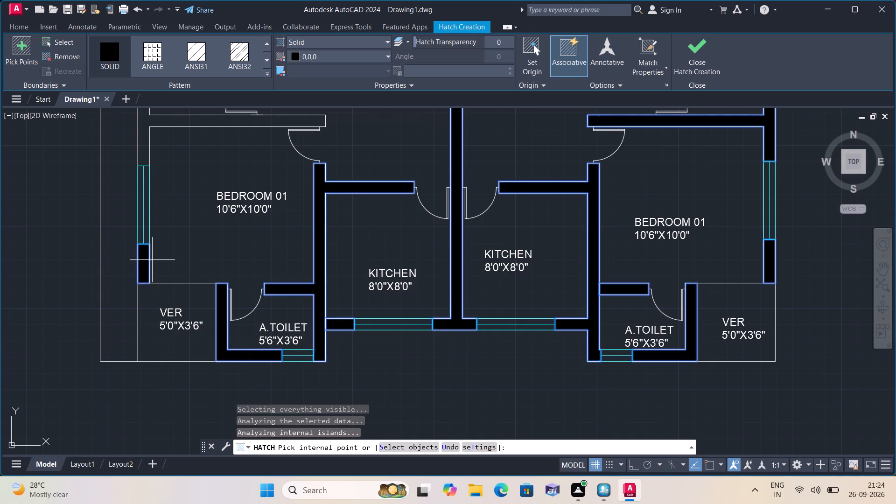
# Fill the walls north and south of Unit 02's C.Toilet with the solid black hatch and end the hatch.
pyautogui.moveTo(170, 237); pyautogui.dragTo(321, 359, button='middle')
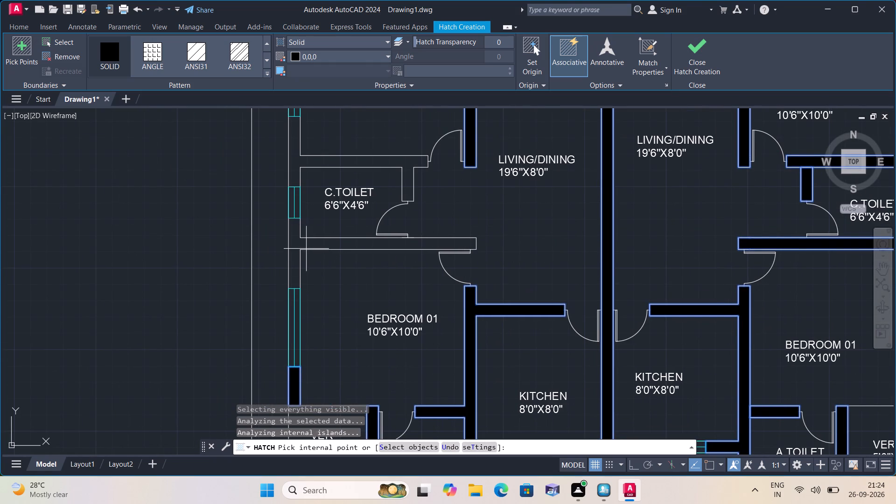
pyautogui.click(302, 243)
pyautogui.moveTo(302, 243); pyautogui.dragTo(345, 342, button='middle')
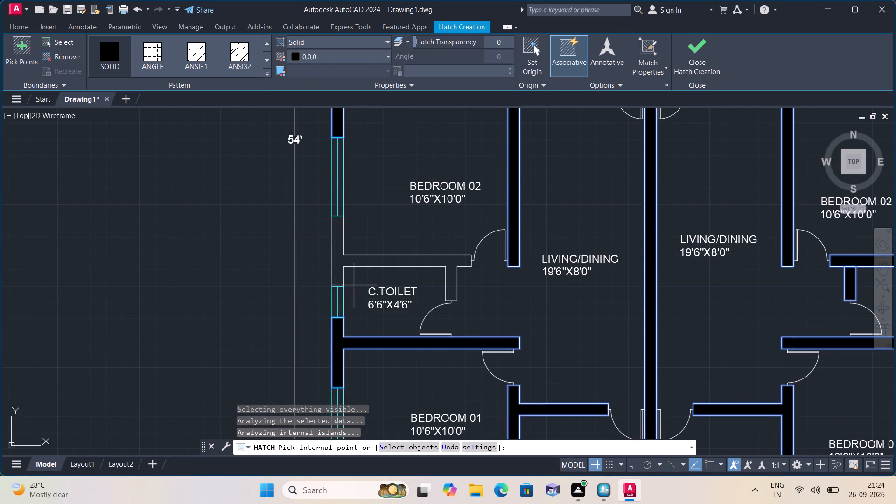
pyautogui.click(353, 258)
pyautogui.scroll(-2, 353, 258)
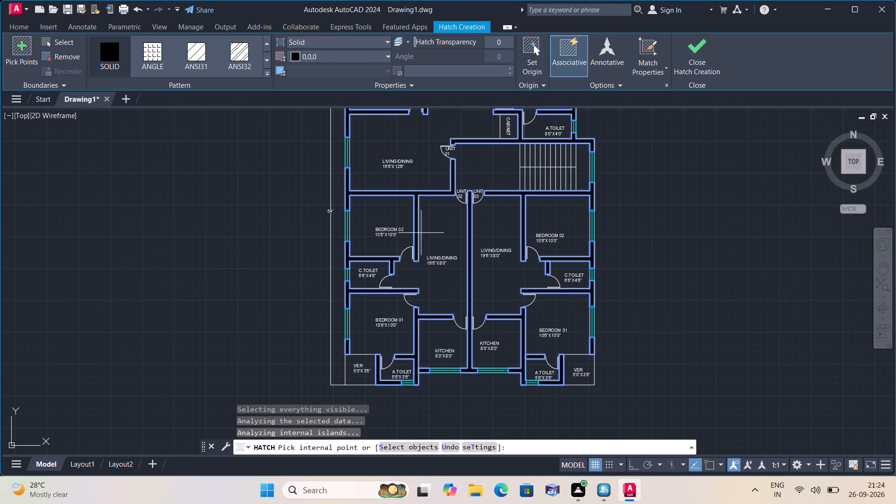
pyautogui.press('Escape')
pyautogui.scroll(1, 455, 238)
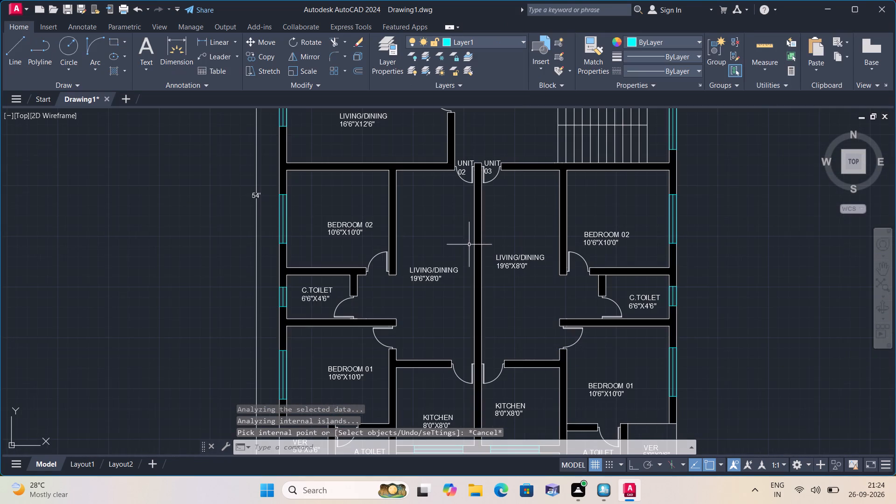
pyautogui.moveTo(458, 210); pyautogui.dragTo(539, 276, button='middle')
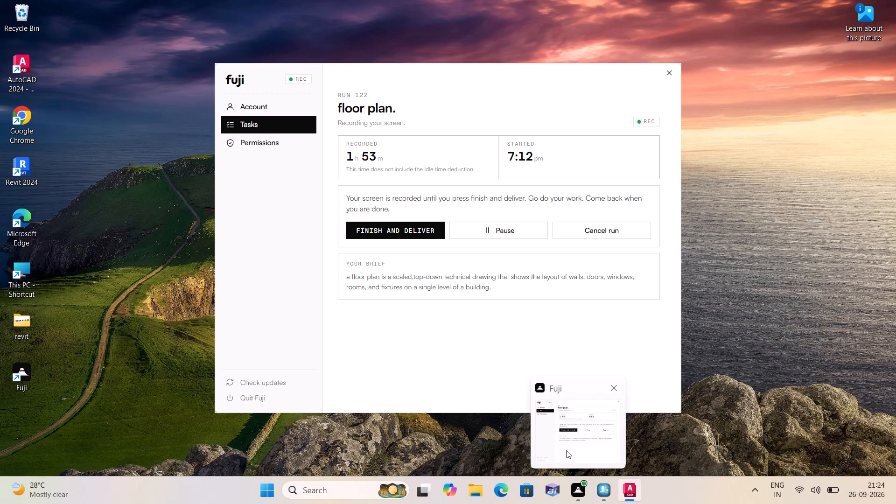
# Review the whole floor plan for complete black wall fills and window placement across all three units.
pyautogui.scroll(-1, 497, 336)
pyautogui.scroll(-1, 166, 102)
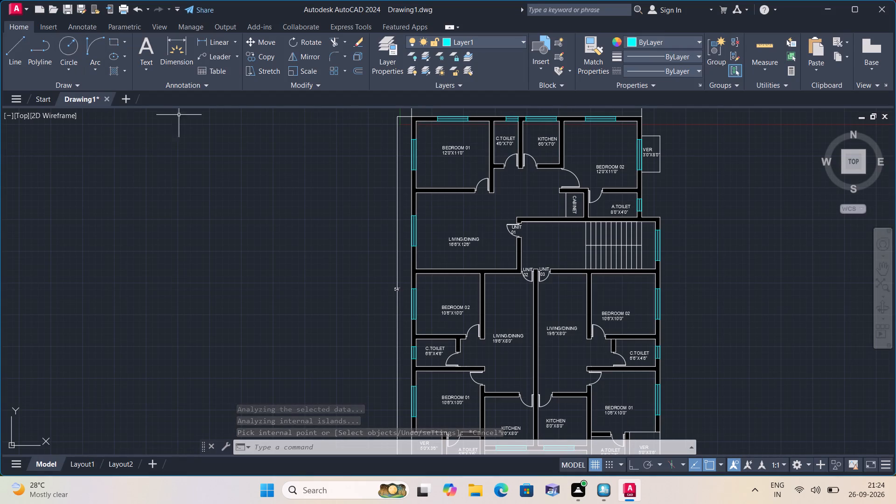
pyautogui.scroll(-2, 197, 123)
pyautogui.scroll(2, 201, 132)
pyautogui.scroll(-1, 201, 131)
pyautogui.scroll(1, 201, 131)
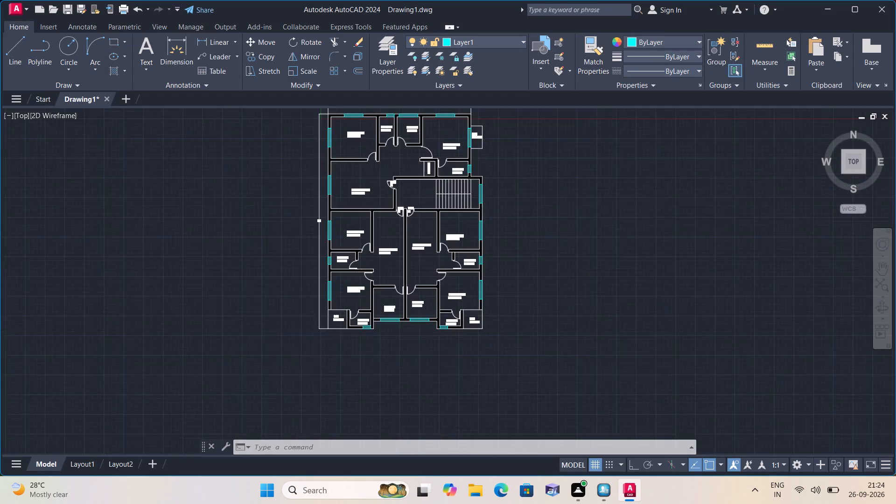
pyautogui.scroll(1, 155, 148)
pyautogui.moveTo(155, 148); pyautogui.dragTo(250, 157, button='middle')
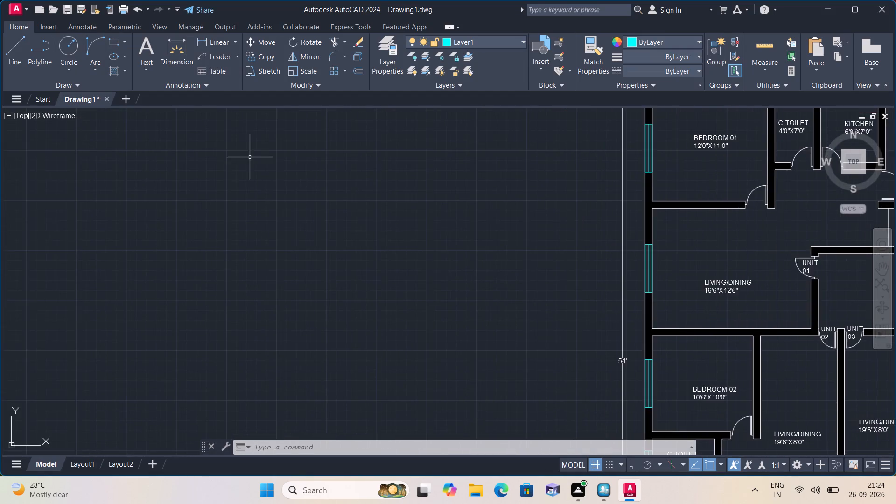
pyautogui.scroll(-3, 250, 157)
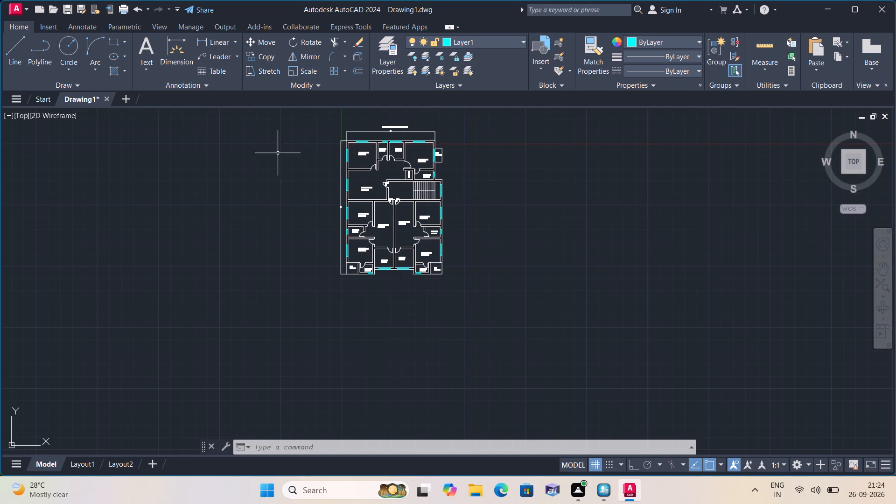
pyautogui.scroll(2, 458, 95)
pyautogui.scroll(2, 402, 138)
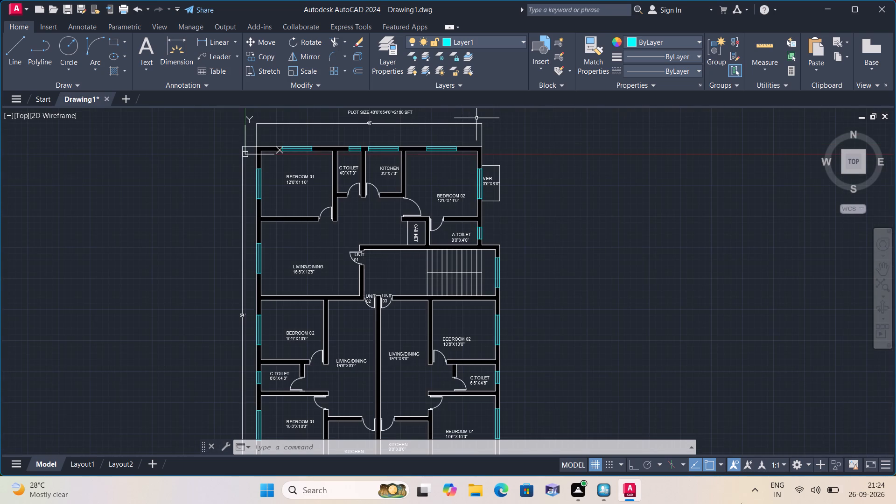
# Inspect Unit 01 up close, checking the plot-size title, 40' dimension, wall fills, windows, doors and room labels.
pyautogui.moveTo(341, 224); pyautogui.dragTo(430, 345, button='middle')
pyautogui.scroll(2, 438, 310)
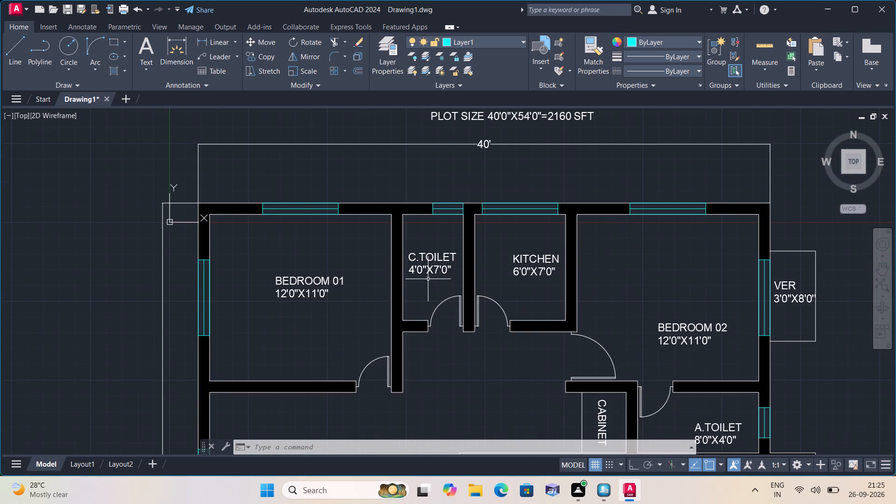
pyautogui.moveTo(428, 279); pyautogui.dragTo(477, 403, button='middle')
pyautogui.scroll(1, 477, 403)
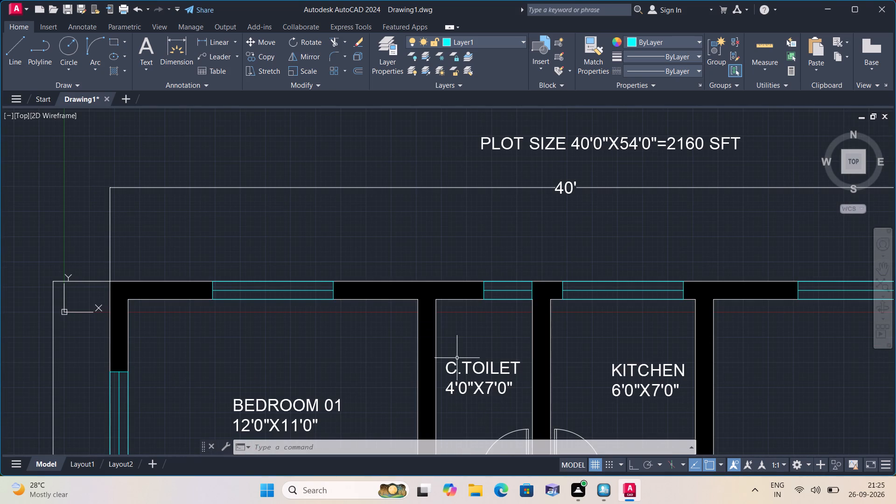
pyautogui.scroll(-1, 457, 358)
pyautogui.scroll(1, 457, 358)
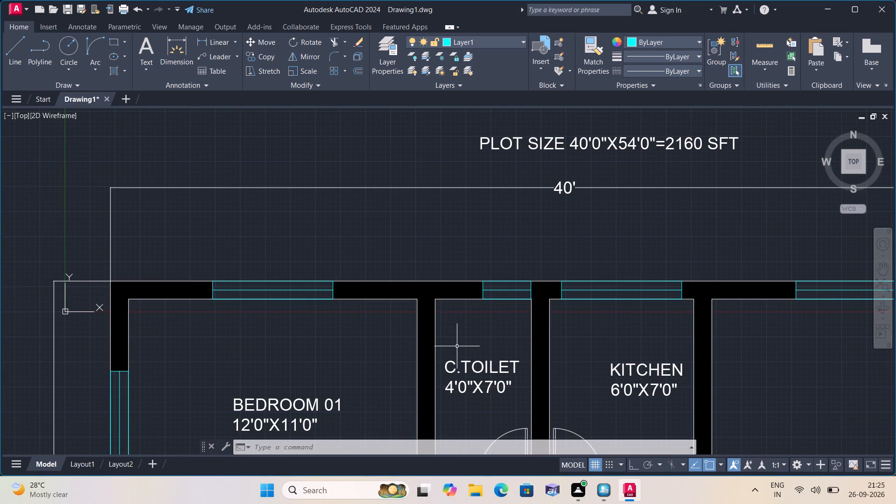
pyautogui.scroll(-1, 457, 339)
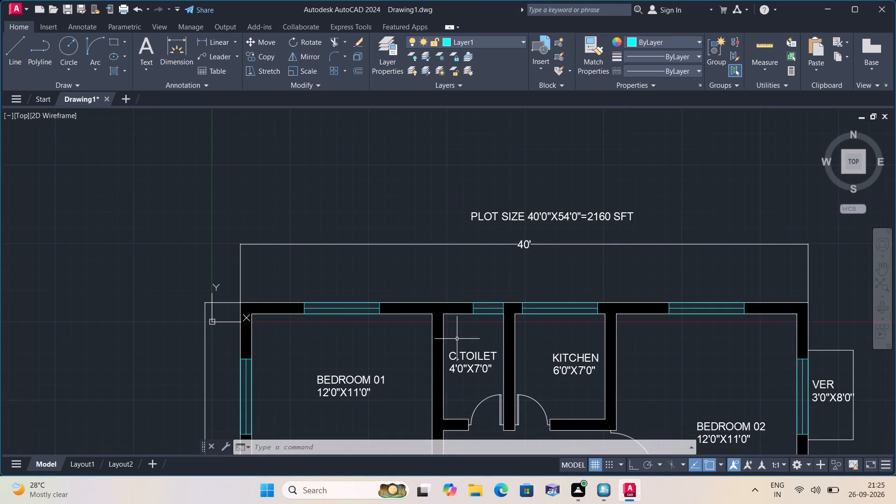
pyautogui.moveTo(457, 339); pyautogui.dragTo(470, 289, button='middle')
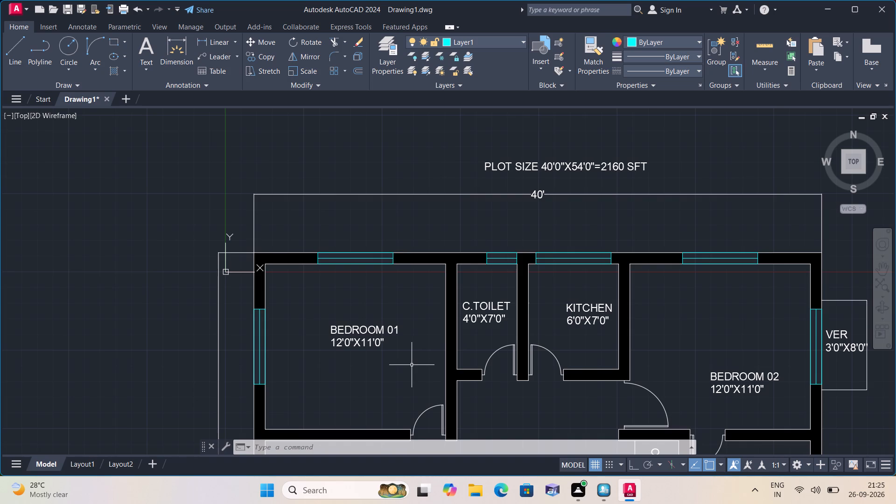
pyautogui.moveTo(412, 365); pyautogui.dragTo(402, 311, button='middle')
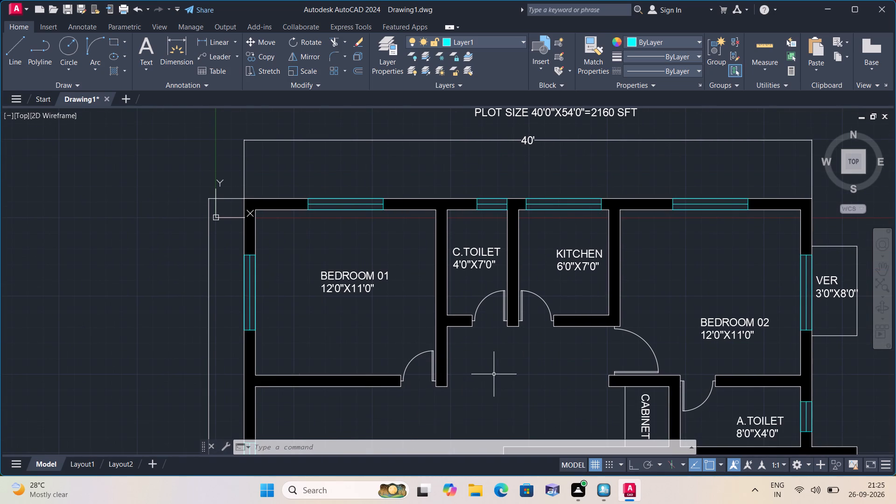
pyautogui.moveTo(494, 374); pyautogui.dragTo(477, 331, button='middle')
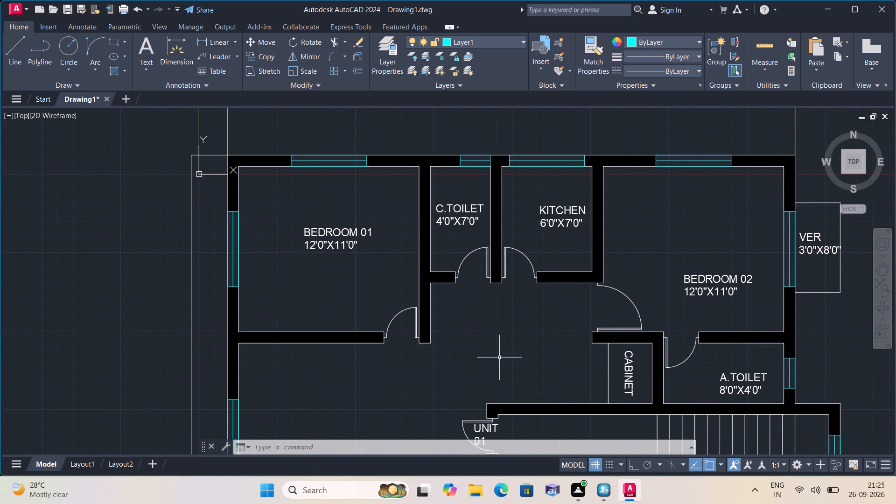
pyautogui.moveTo(499, 357); pyautogui.dragTo(489, 301, button='middle')
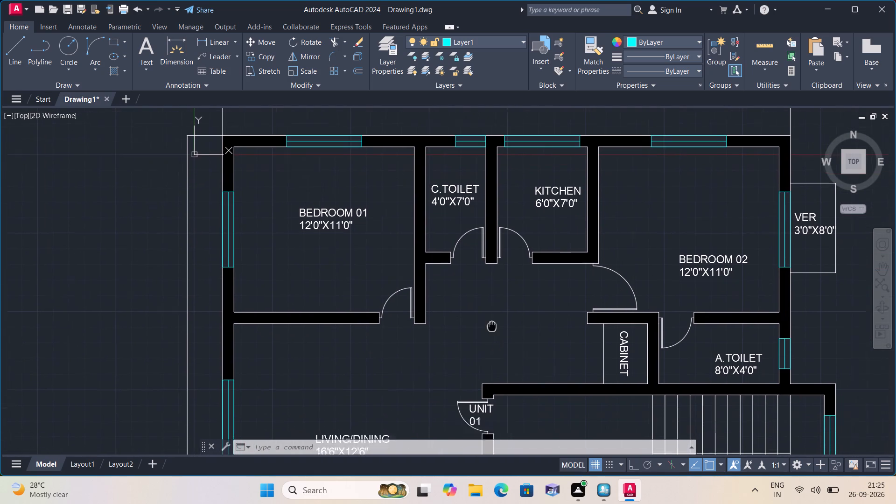
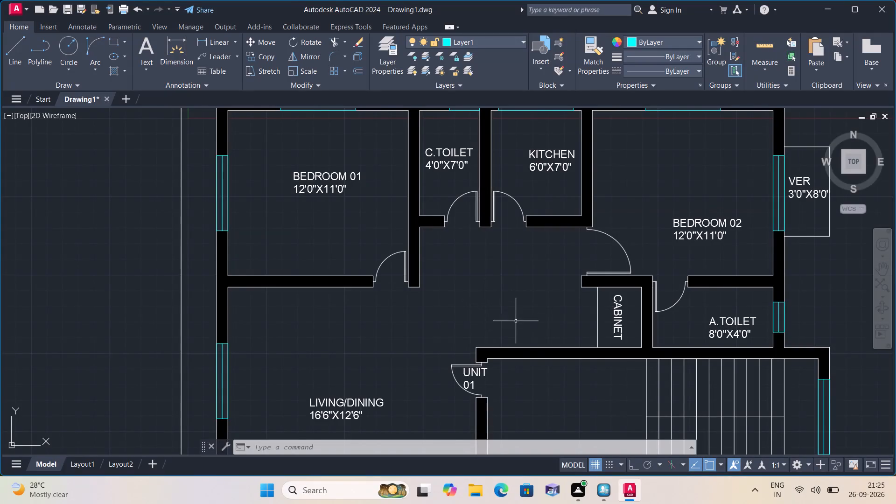
# Examine the floor plan from the upper bedrooms down to the lower units' kitchens and verandas.
pyautogui.moveTo(591, 391); pyautogui.dragTo(577, 359, button='middle')
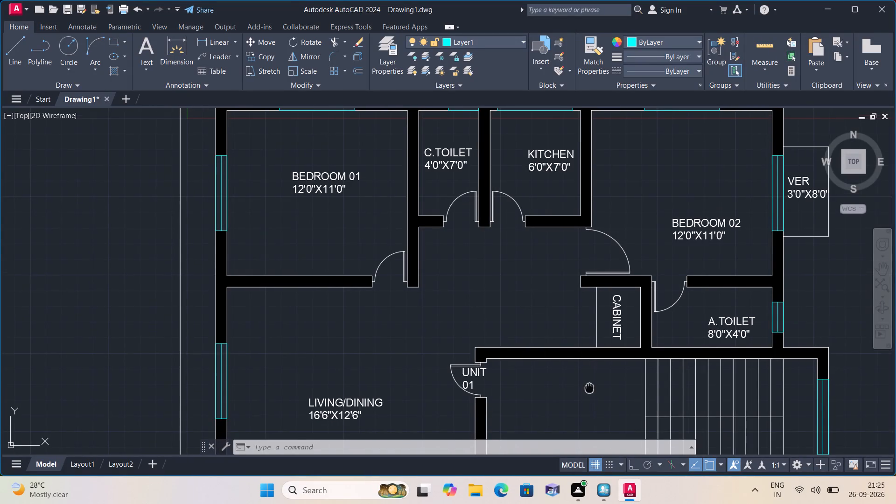
pyautogui.moveTo(577, 359); pyautogui.dragTo(546, 301, button='middle')
pyautogui.scroll(-1, 558, 324)
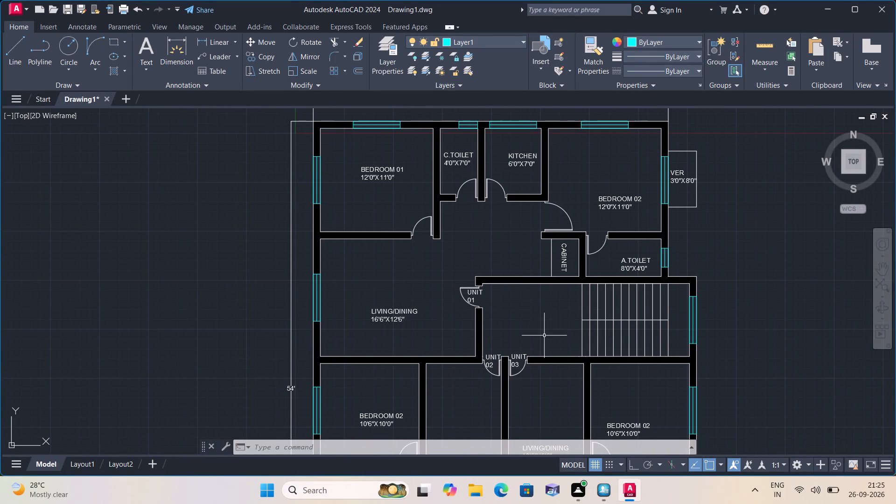
pyautogui.moveTo(539, 326); pyautogui.dragTo(531, 288, button='middle')
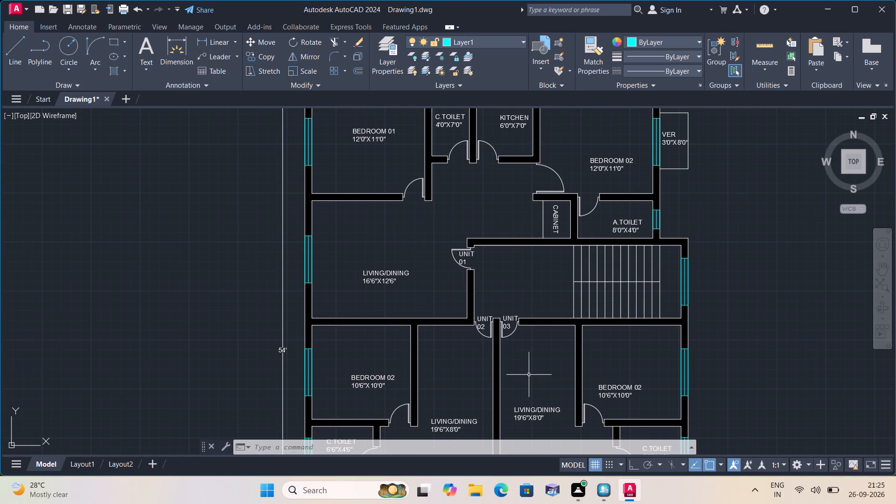
pyautogui.moveTo(532, 375); pyautogui.dragTo(531, 298, button='middle')
pyautogui.scroll(-1, 532, 308)
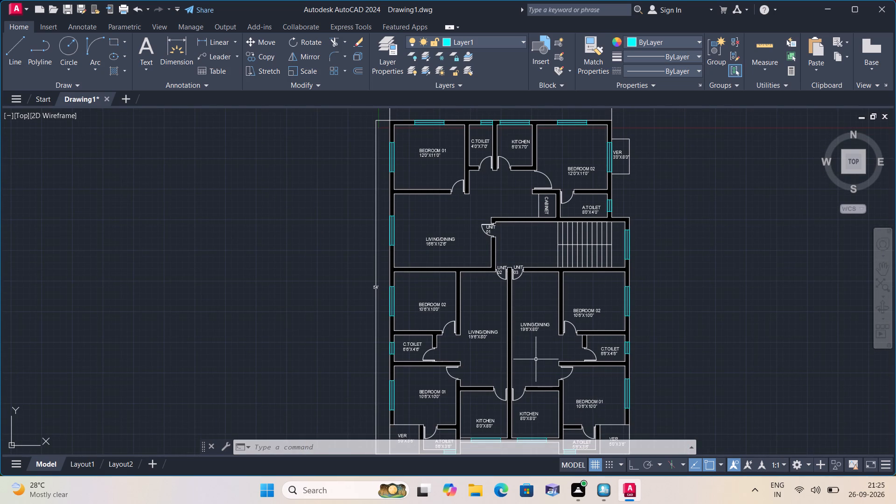
pyautogui.moveTo(534, 356); pyautogui.dragTo(516, 276, button='middle')
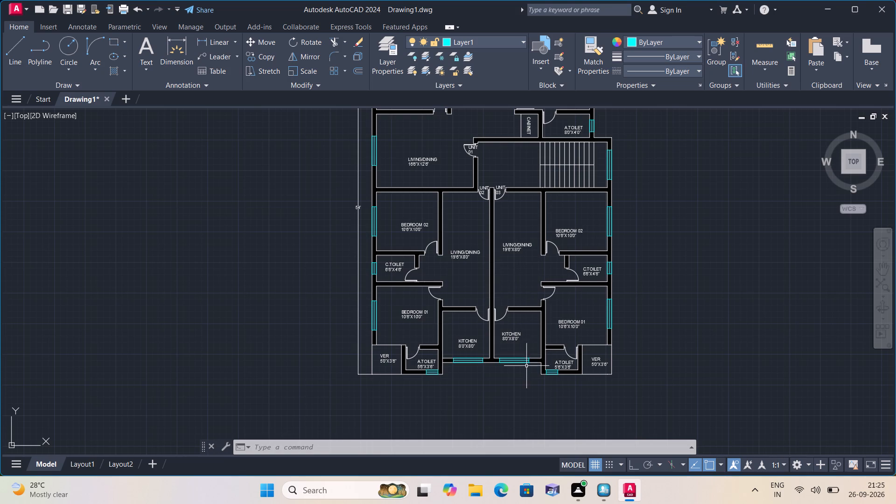
pyautogui.scroll(1, 504, 397)
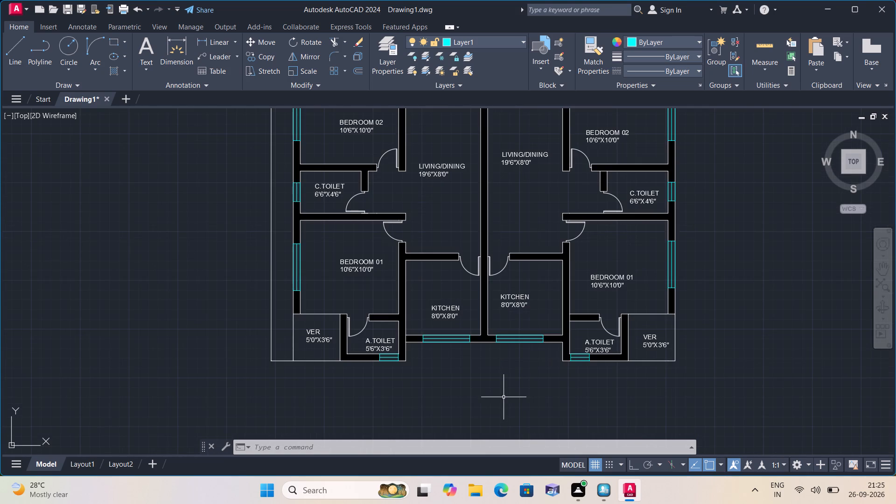
pyautogui.moveTo(504, 397); pyautogui.dragTo(512, 341, button='middle')
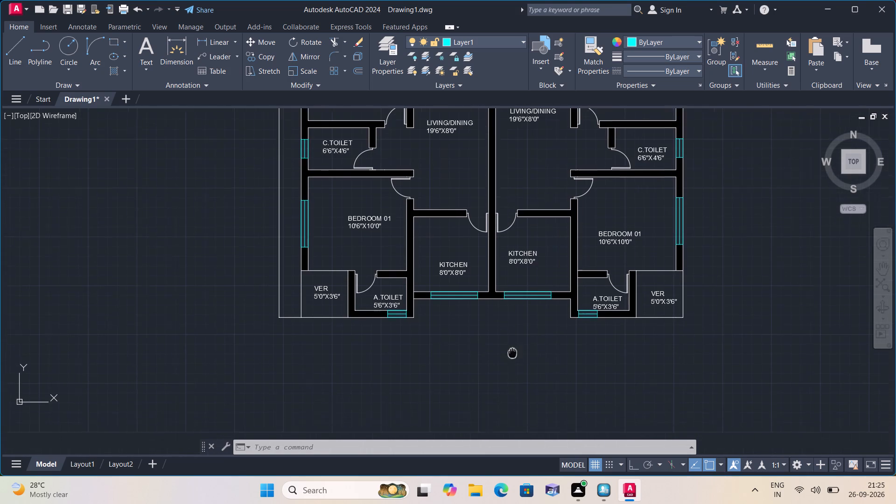
pyautogui.moveTo(512, 341); pyautogui.dragTo(518, 304, button='middle')
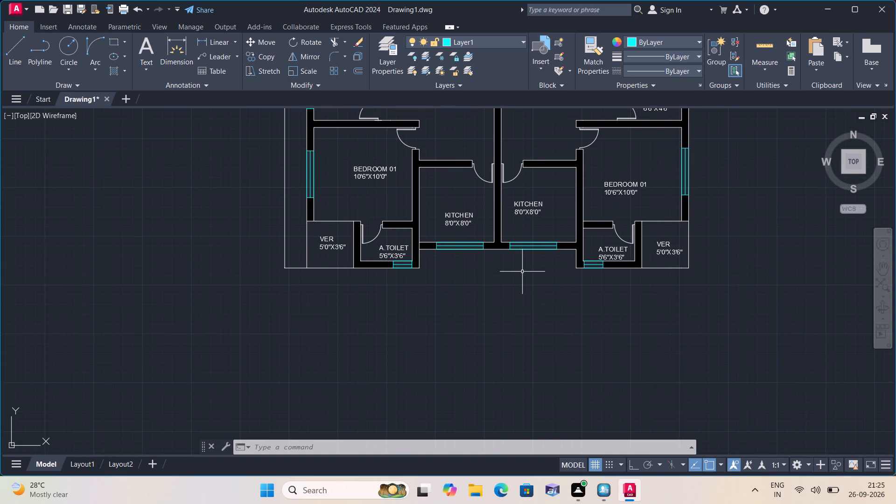
pyautogui.scroll(-2, 521, 275)
pyautogui.scroll(1, 521, 275)
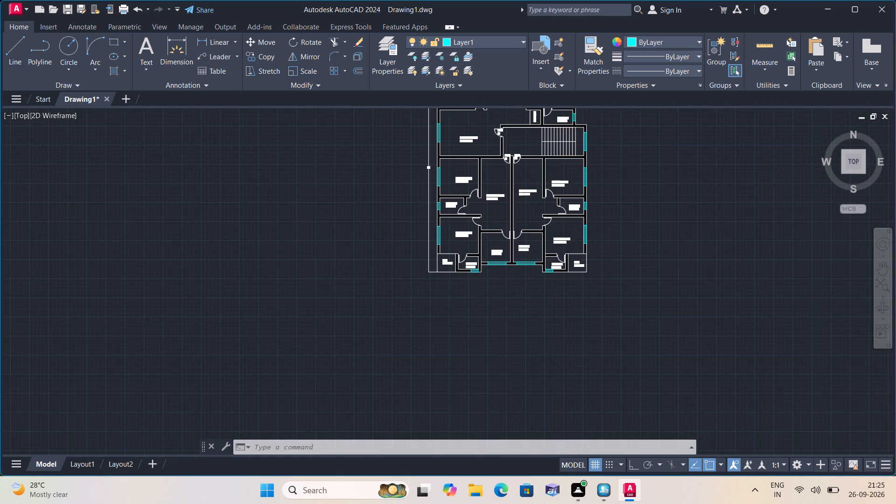
pyautogui.scroll(-1, 521, 275)
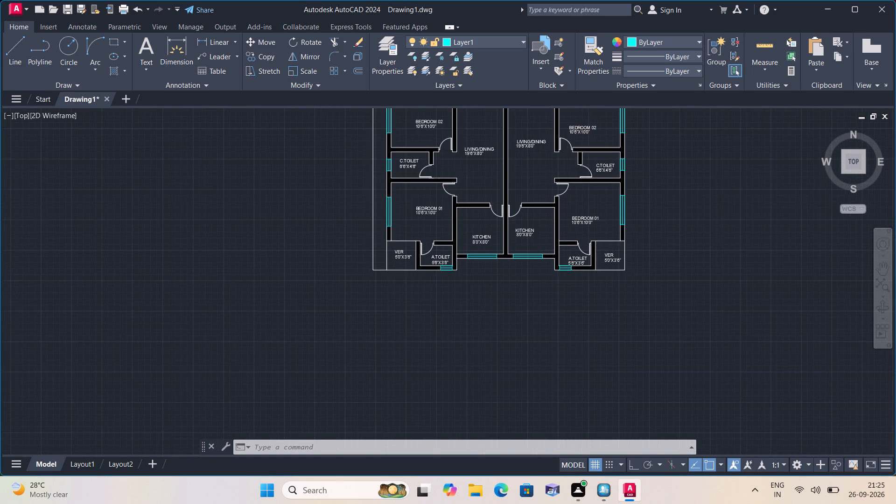
pyautogui.scroll(1, 504, 287)
# Draw a horizontal 5' by 4.5" rectangle from lines in the empty space east of the floor plan, with Ortho on.
pyautogui.moveTo(506, 278); pyautogui.dragTo(398, 413, button='middle')
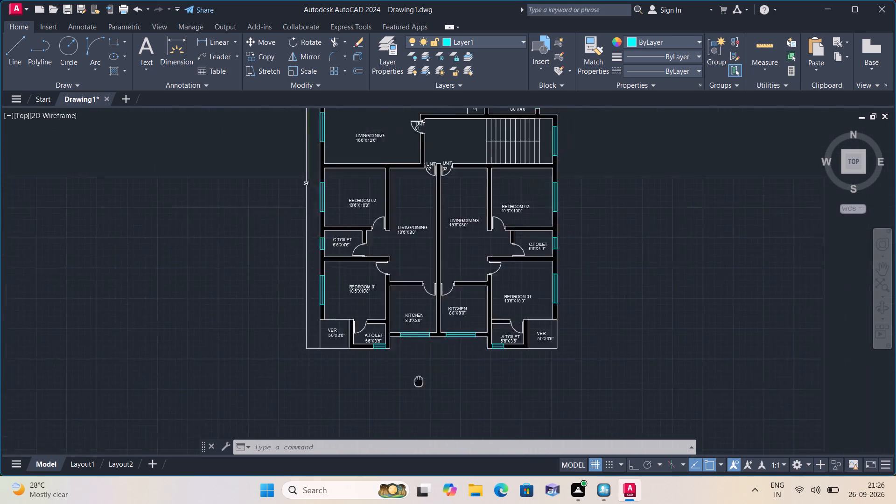
pyautogui.scroll(-1, 410, 361)
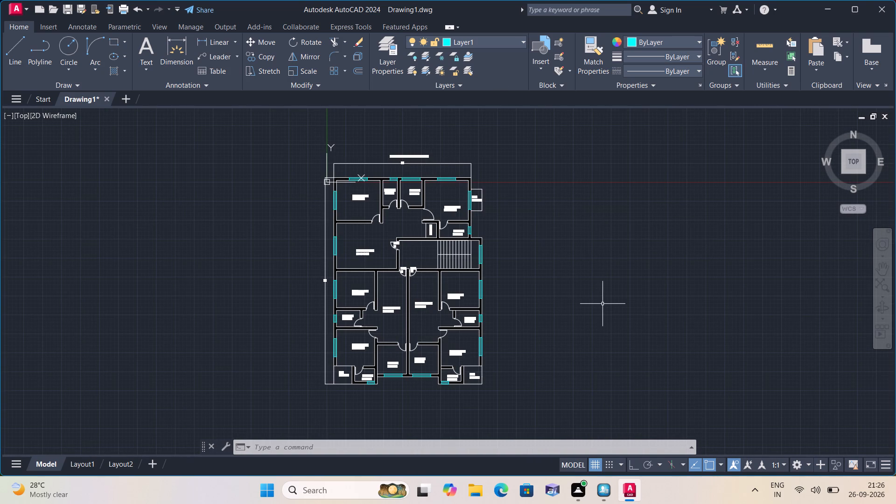
pyautogui.write('l')
pyautogui.press('space')
pyautogui.click(567, 317)
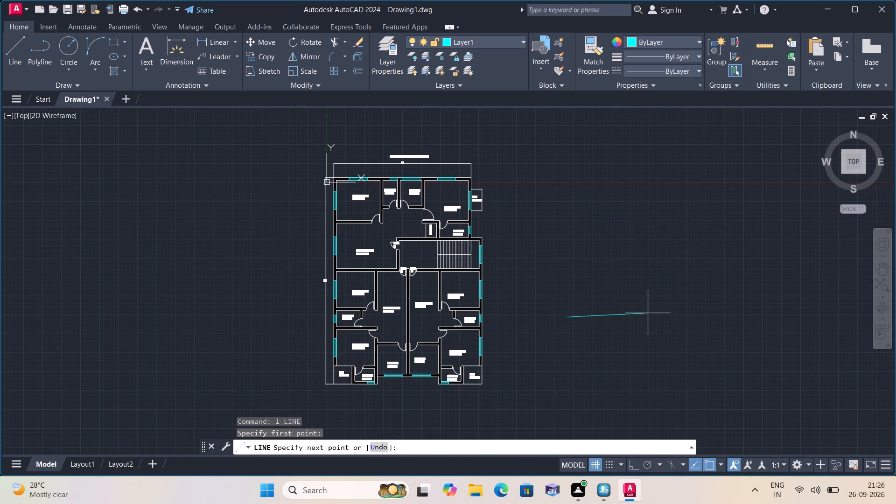
pyautogui.press('F8')
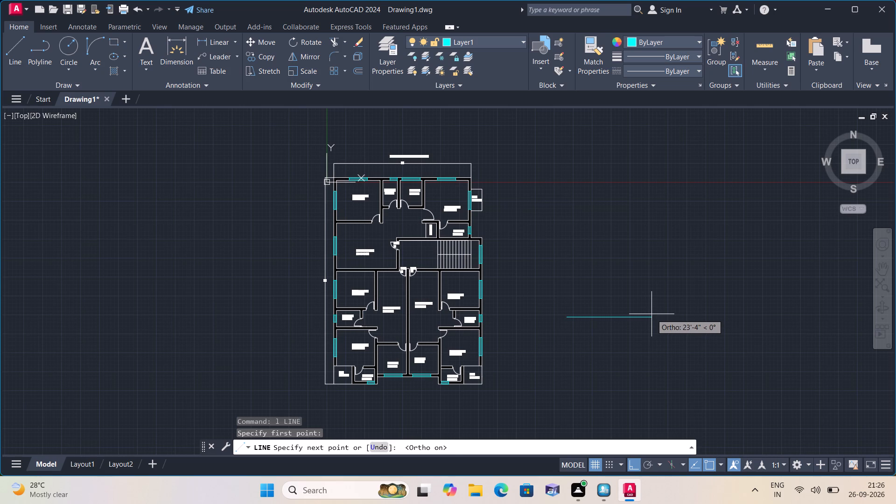
pyautogui.press('5')
pyautogui.press("'")
pyautogui.press('space')
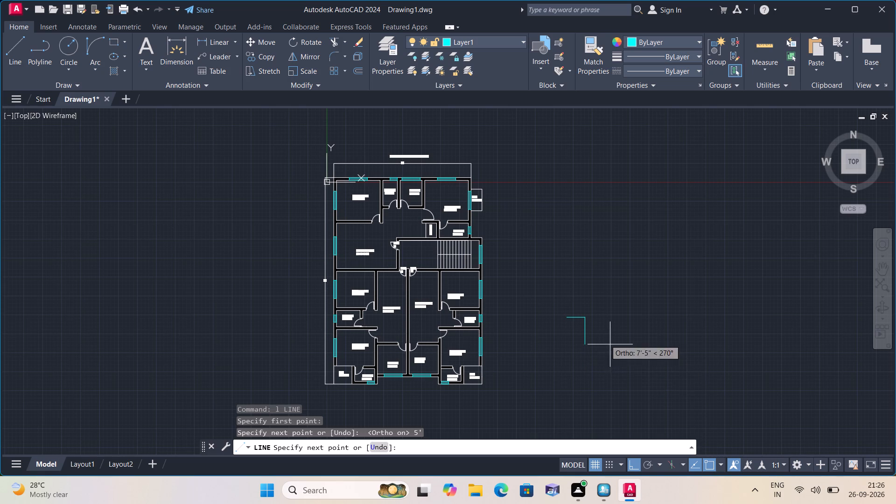
pyautogui.scroll(3, 605, 339)
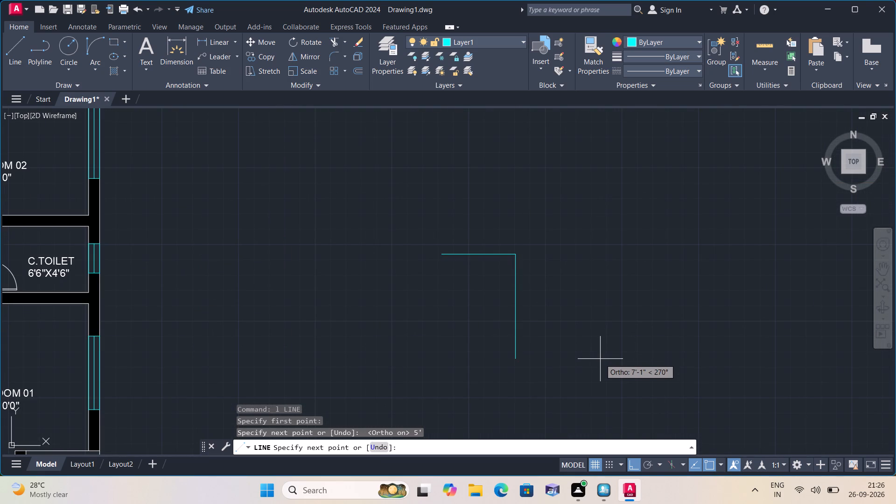
pyautogui.press('9')
pyautogui.press('BackSpace')
pyautogui.write('4.5')
pyautogui.hotkey('shift', '"')
pyautogui.press('space')
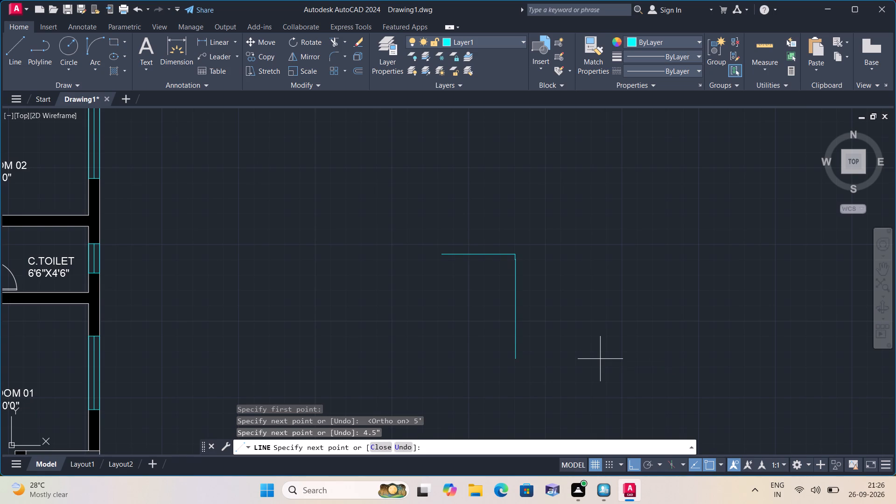
pyautogui.scroll(2, 439, 268)
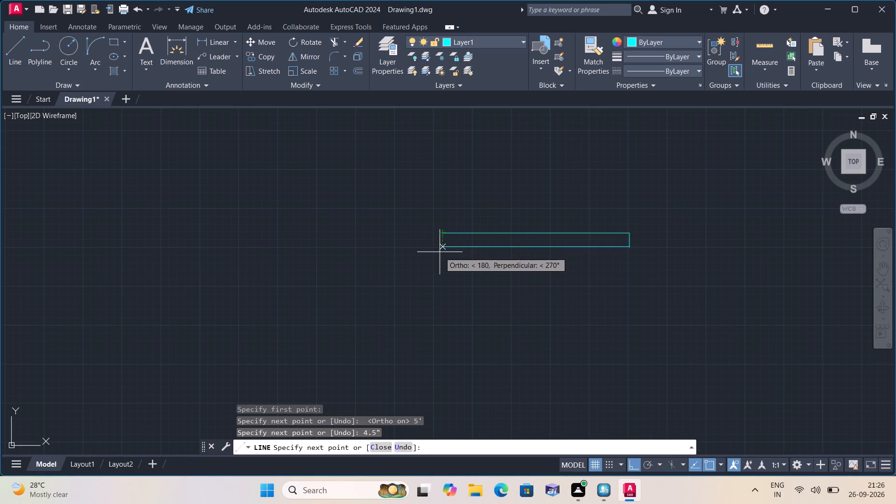
pyautogui.write("5'")
pyautogui.press('space')
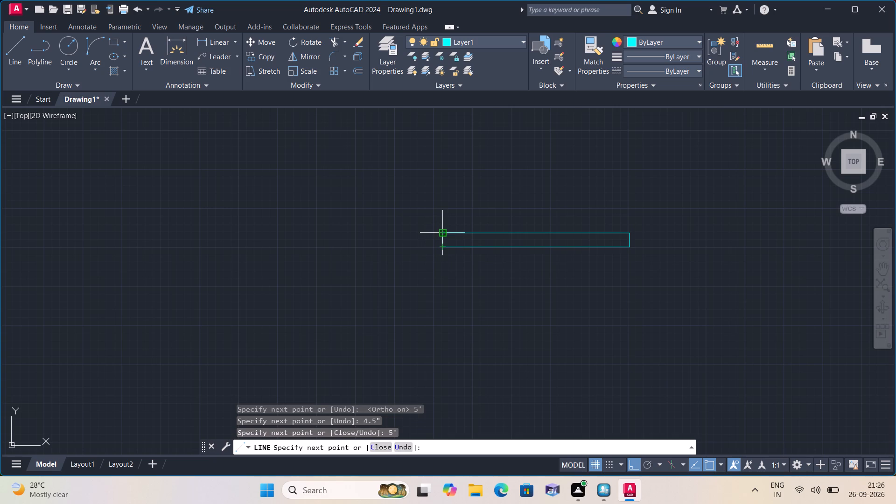
pyautogui.click(440, 232)
pyautogui.press('space')
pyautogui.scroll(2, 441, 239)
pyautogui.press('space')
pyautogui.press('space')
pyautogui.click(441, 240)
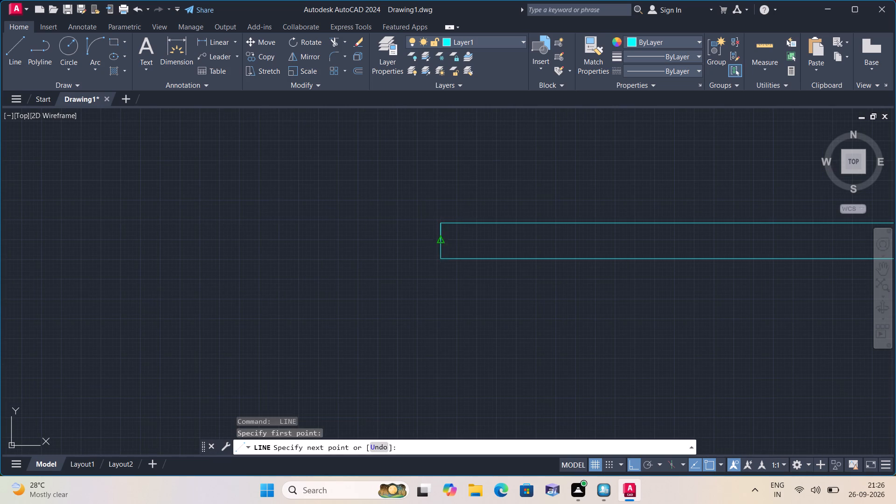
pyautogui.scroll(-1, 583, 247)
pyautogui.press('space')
# Draw a lengthwise centre line through the rectangle between the midpoints of its two short edges.
pyautogui.scroll(2, 502, 249)
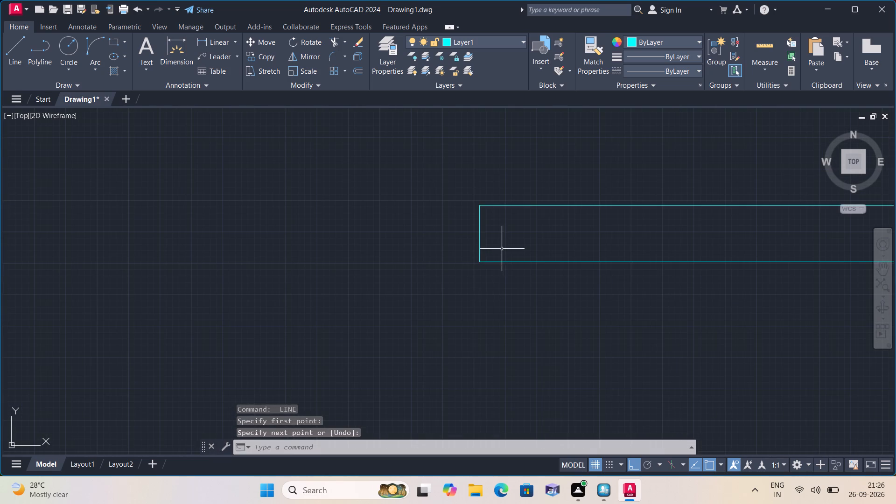
pyautogui.press('space')
pyautogui.click(480, 235)
pyautogui.scroll(-1, 525, 239)
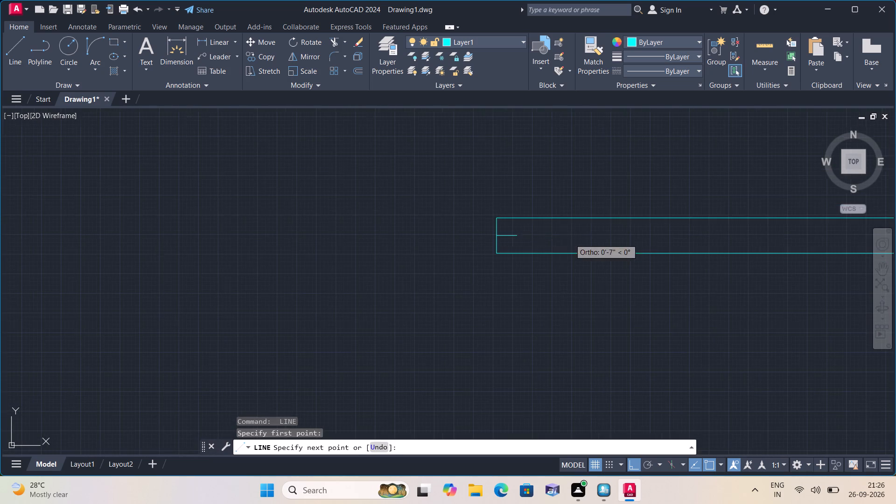
pyautogui.scroll(-1, 584, 237)
pyautogui.moveTo(584, 237); pyautogui.dragTo(417, 274, button='middle')
pyautogui.scroll(1, 600, 289)
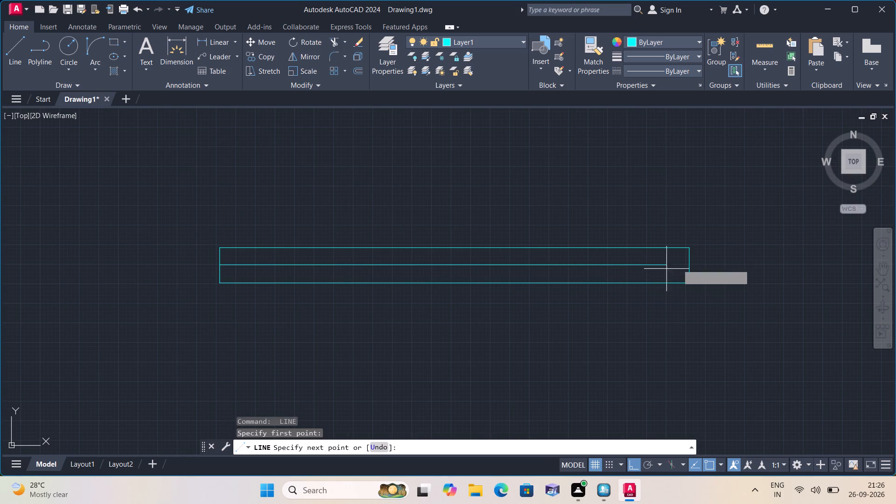
pyautogui.click(689, 269)
pyautogui.press('space')
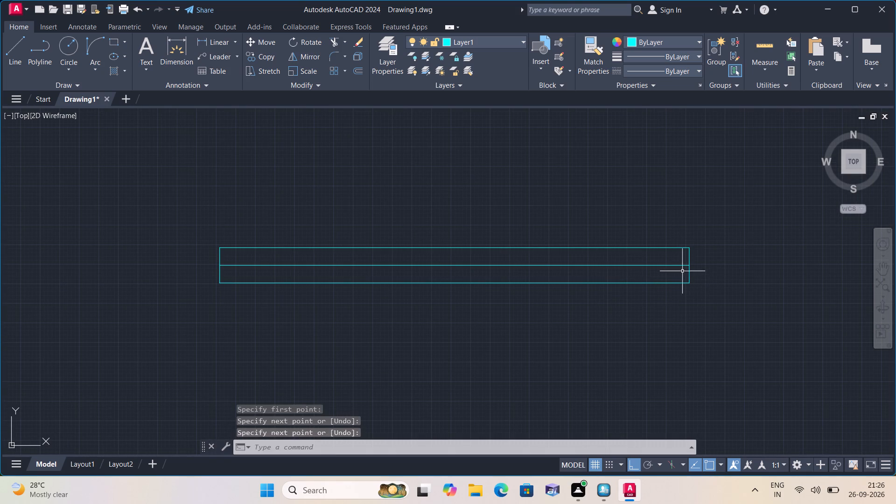
# Divide the rectangle crosswise with two lines from the centre line's midpoint to the midpoints of the upper and lower long edges.
pyautogui.press('space')
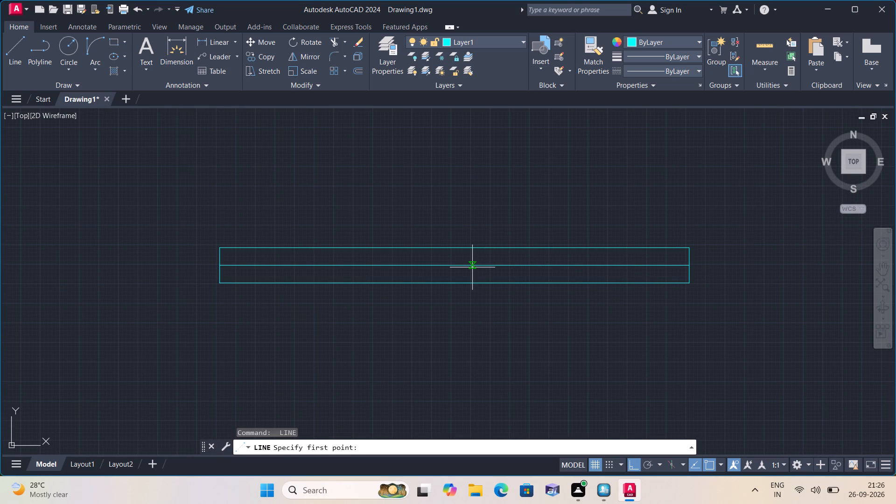
pyautogui.click(457, 266)
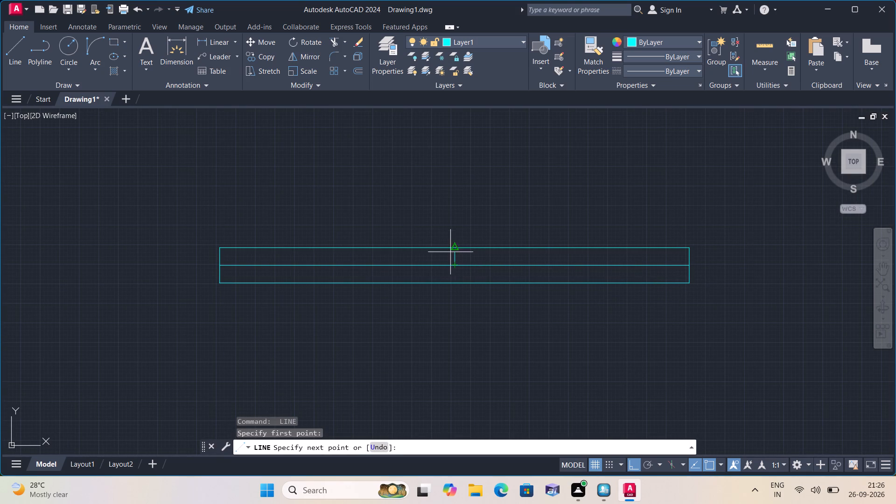
pyautogui.click(452, 248)
pyautogui.press('space')
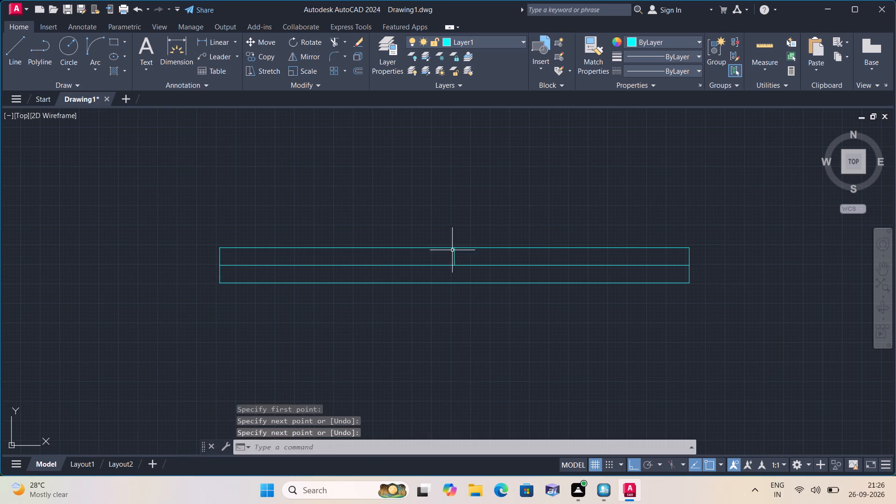
pyautogui.press('space')
pyautogui.click(452, 264)
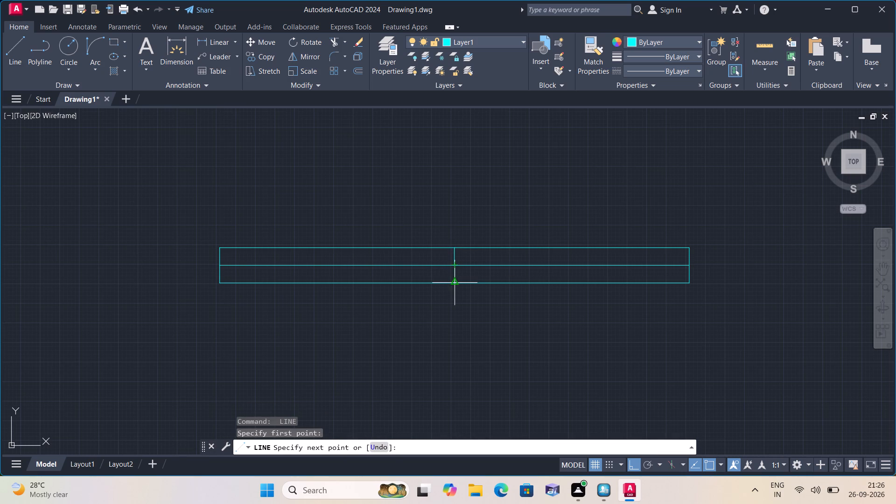
pyautogui.click(453, 282)
pyautogui.press('space')
# Trim the rectangle's upper-left and lower-right quarter outlines, leaving two staggered panels that meet at the centre.
pyautogui.write('trim')
pyautogui.press('space')
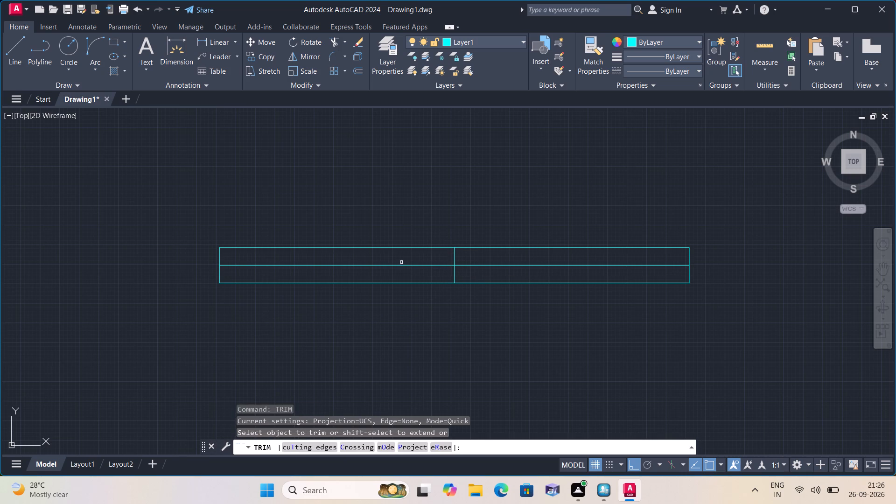
pyautogui.click(406, 246)
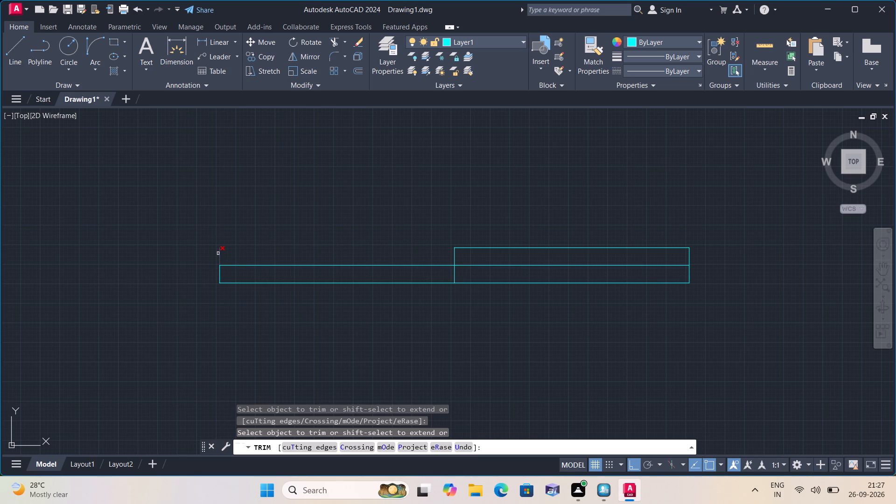
pyautogui.click(218, 253)
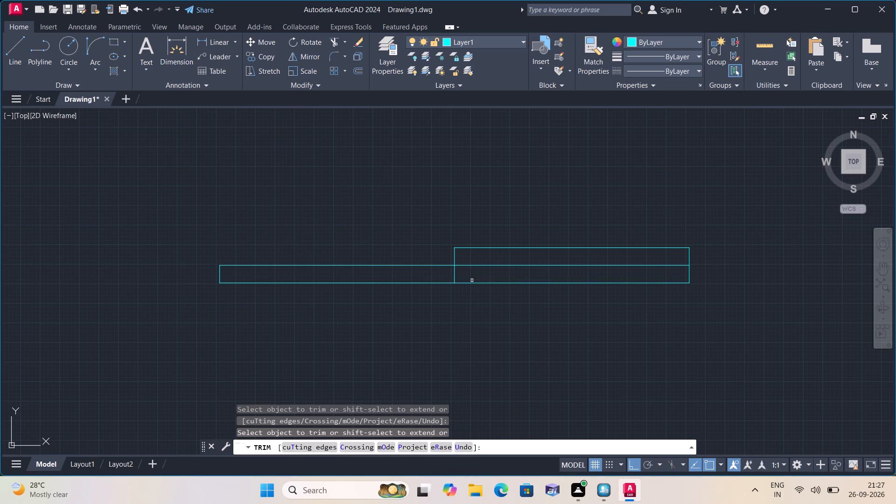
pyautogui.click(472, 280)
pyautogui.click(508, 286)
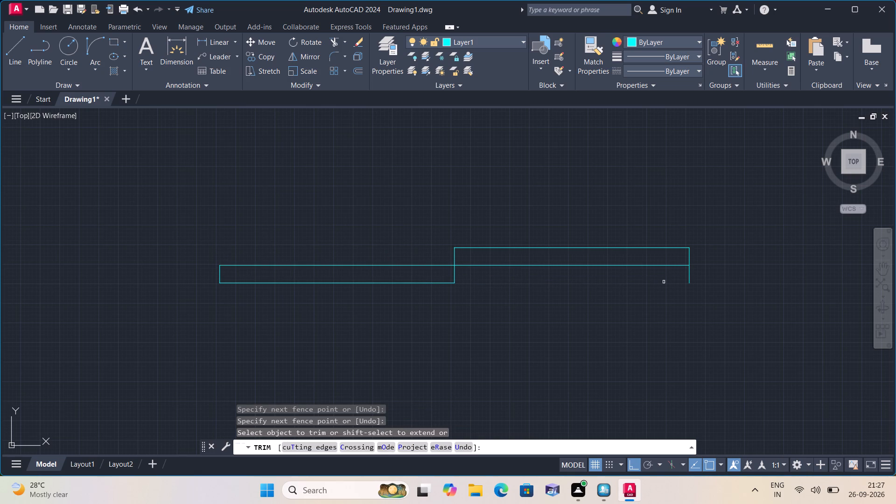
pyautogui.click(690, 274)
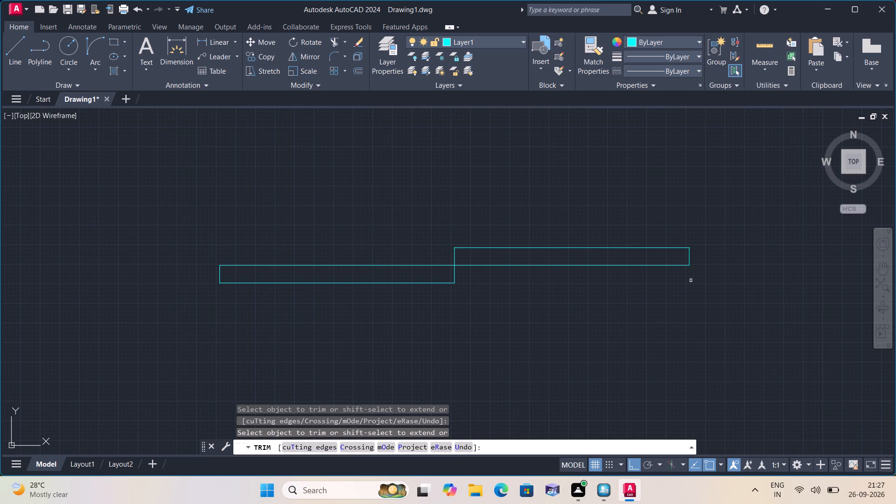
pyautogui.press('Escape')
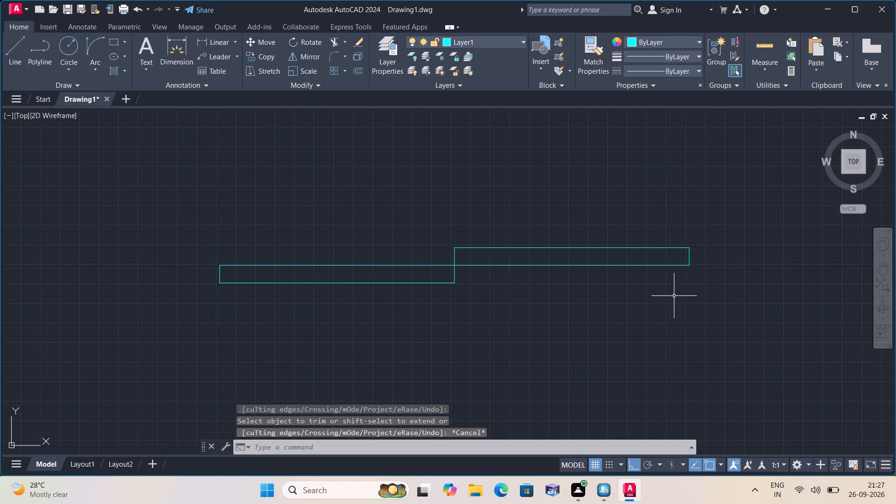
# Draw a second horizontal 5' by 4.5" rectangle from lines, below and slightly east of the staggered symbol.
pyautogui.press('l')
pyautogui.press('space')
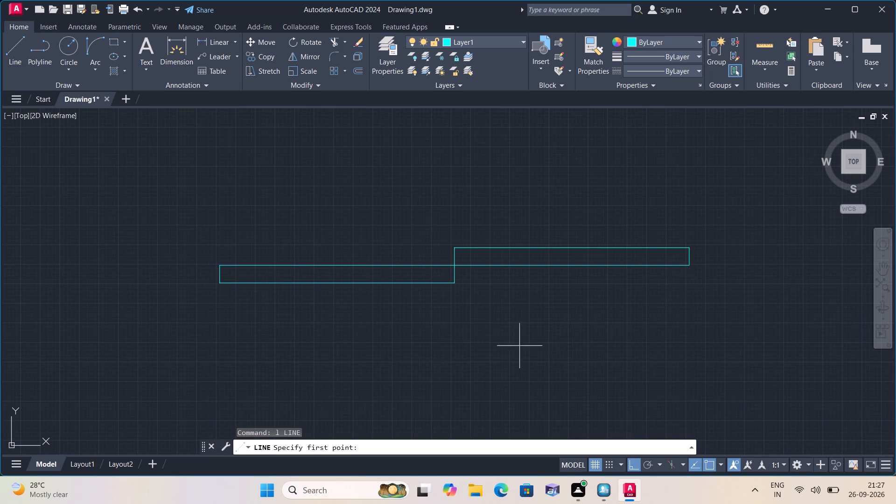
pyautogui.click(486, 349)
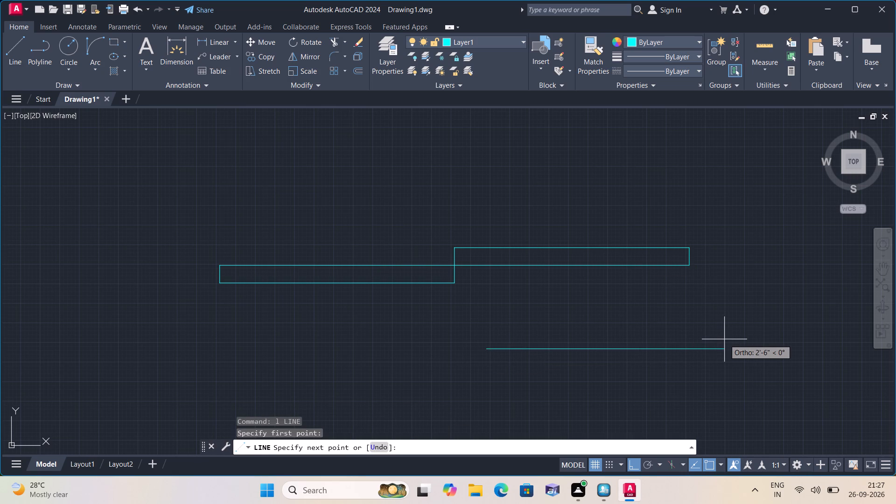
pyautogui.press('5')
pyautogui.press("'")
pyautogui.press('space')
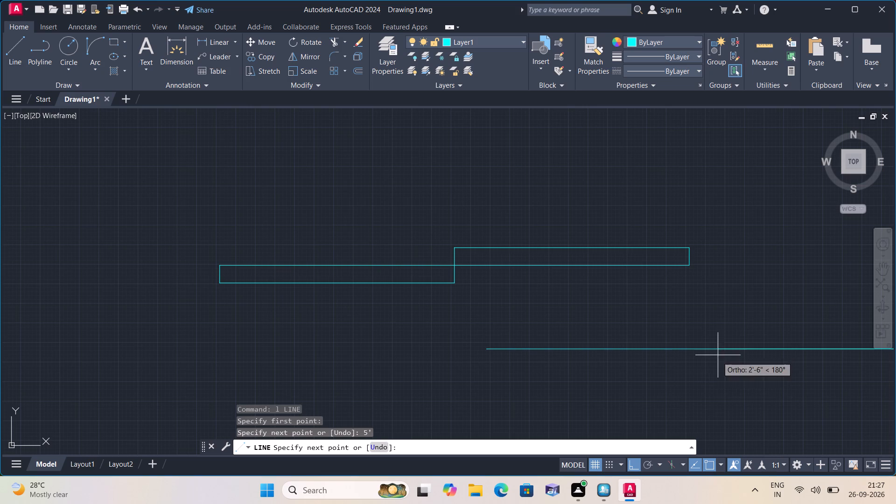
pyautogui.scroll(-2, 712, 383)
pyautogui.moveTo(682, 379); pyautogui.dragTo(668, 370, button='middle')
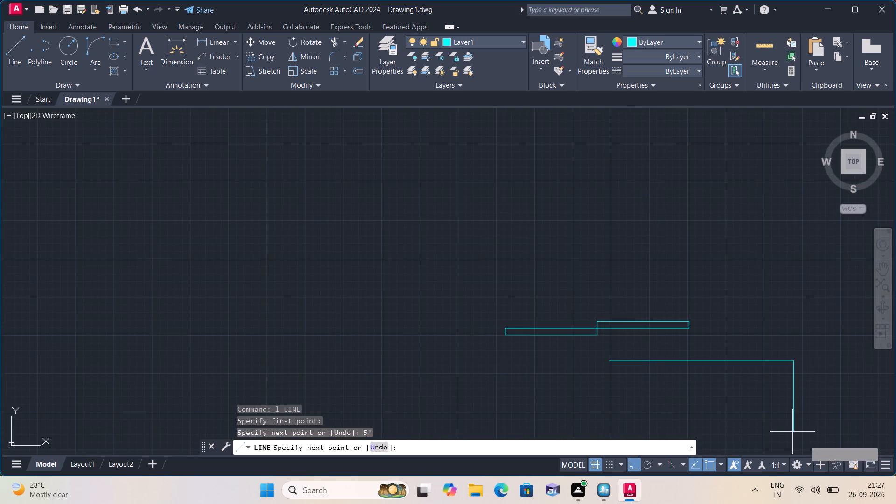
pyautogui.write('4.5')
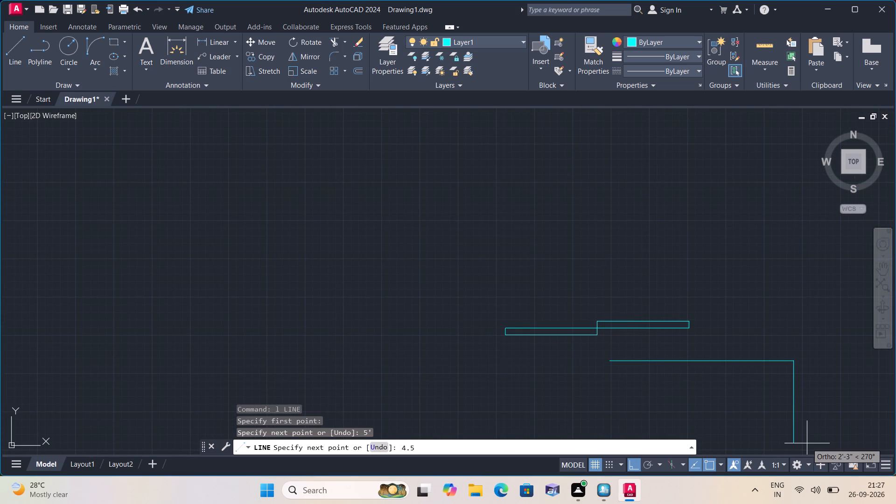
pyautogui.hotkey('shift', '"')
pyautogui.press('space')
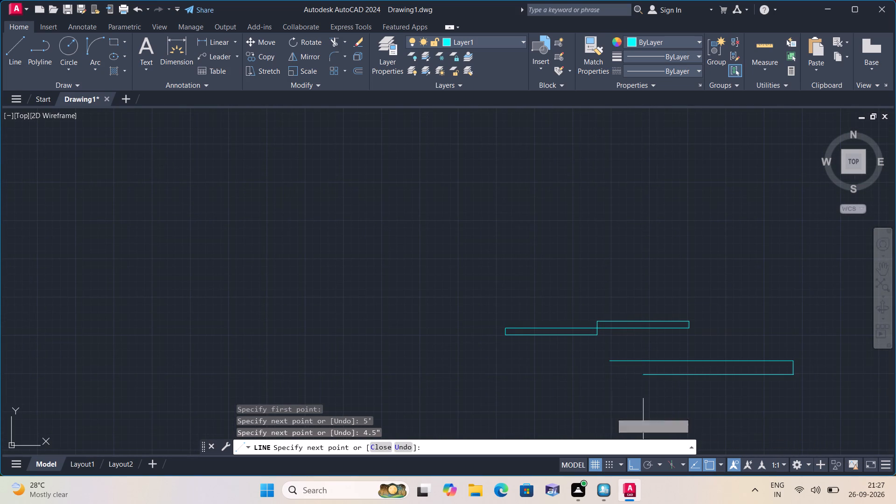
pyautogui.press('5')
pyautogui.write("'")
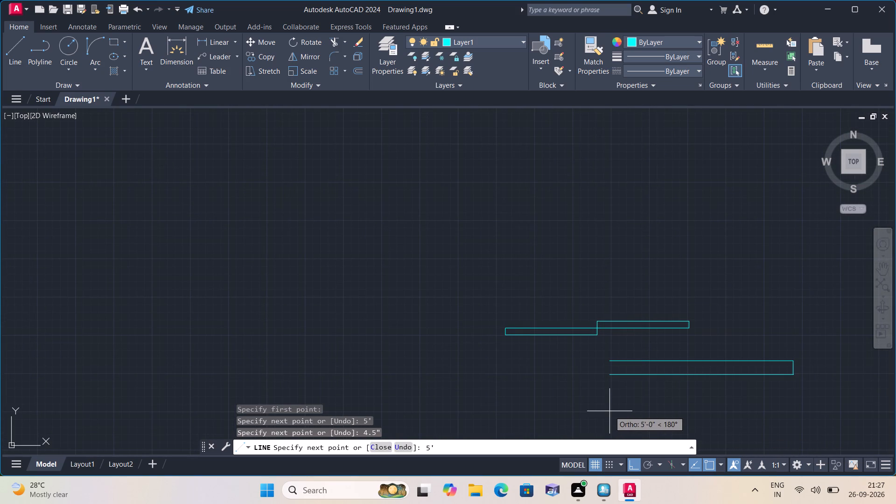
pyautogui.press('space')
pyautogui.click(611, 359)
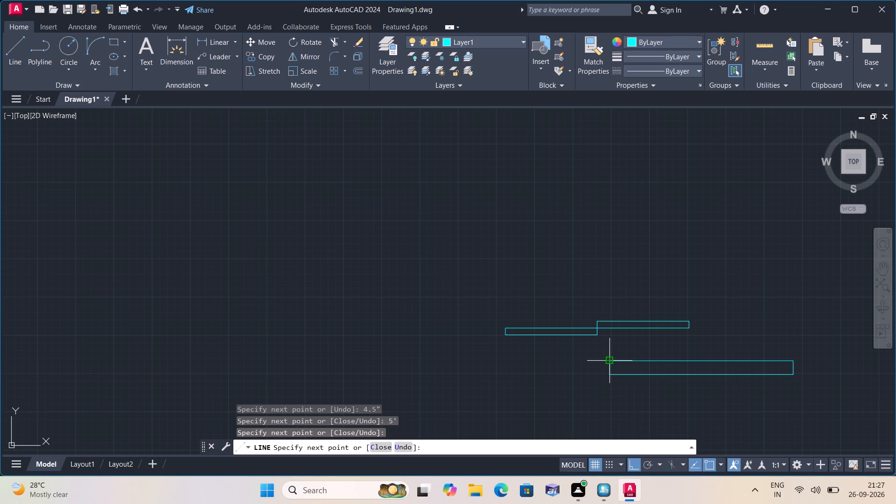
pyautogui.press('space')
# Draw a lengthwise centre line through the second rectangle between the midpoints of its short edges.
pyautogui.scroll(1, 616, 368)
pyautogui.press('space')
pyautogui.click(602, 369)
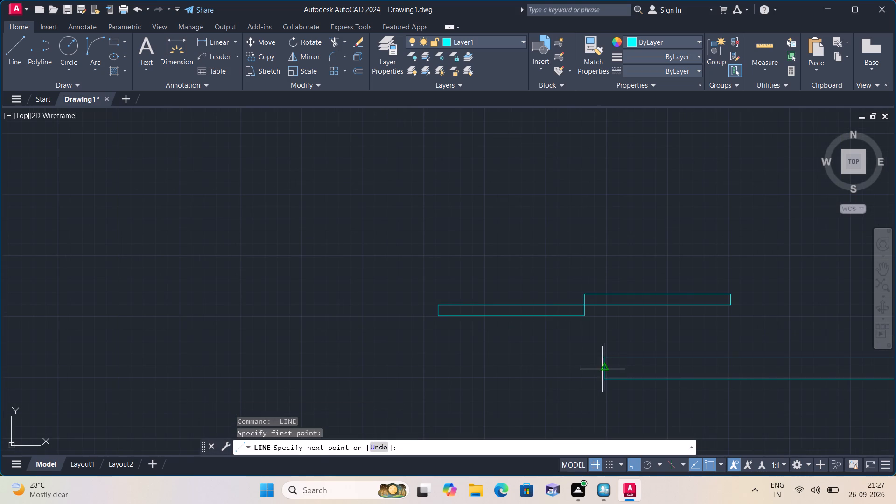
pyautogui.scroll(-1, 691, 368)
pyautogui.middleClick(729, 366)
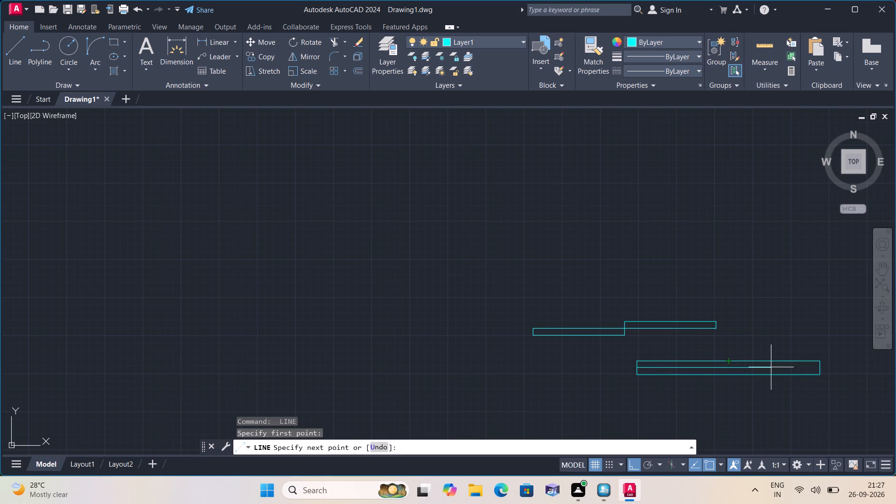
pyautogui.click(822, 366)
pyautogui.press('space')
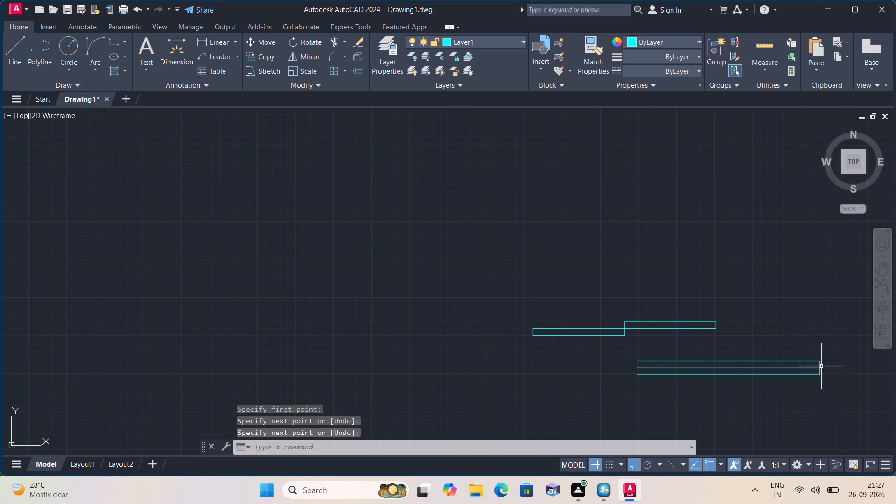
# Divide the second rectangle crosswise with two lines from the centre line's midpoint to the long edges' midpoints.
pyautogui.press('space')
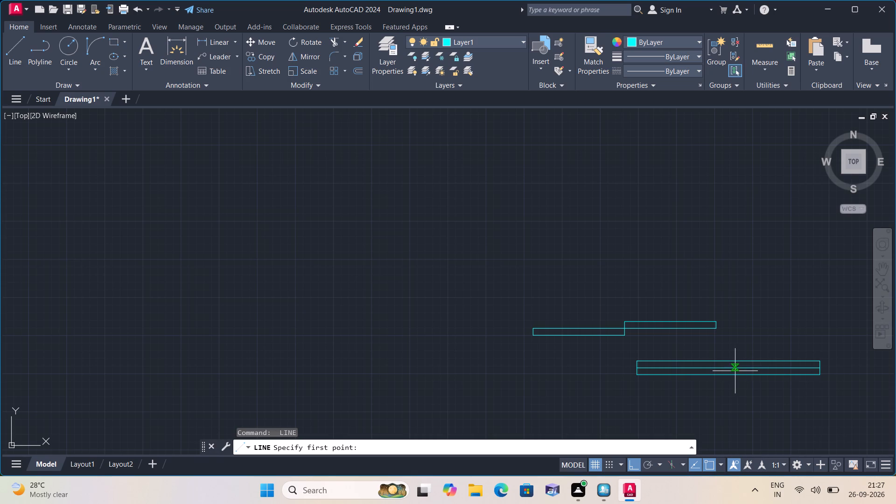
pyautogui.click(725, 366)
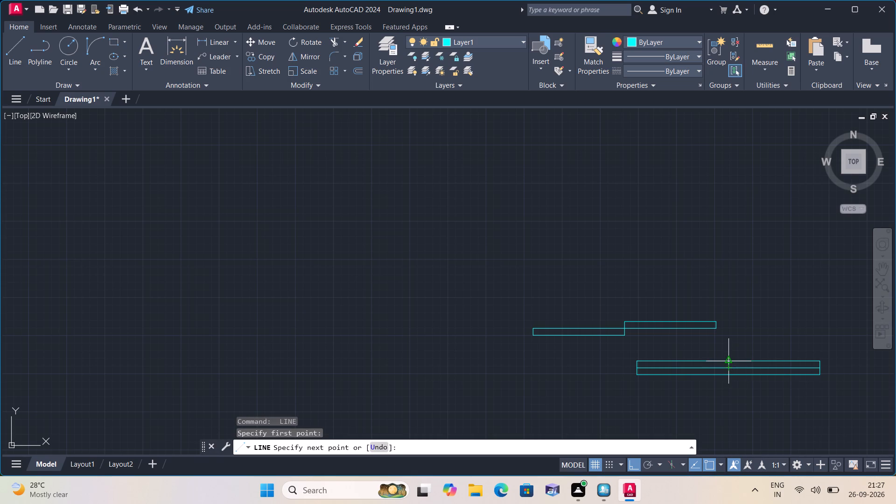
pyautogui.click(725, 363)
pyautogui.press('space')
pyautogui.press('space')
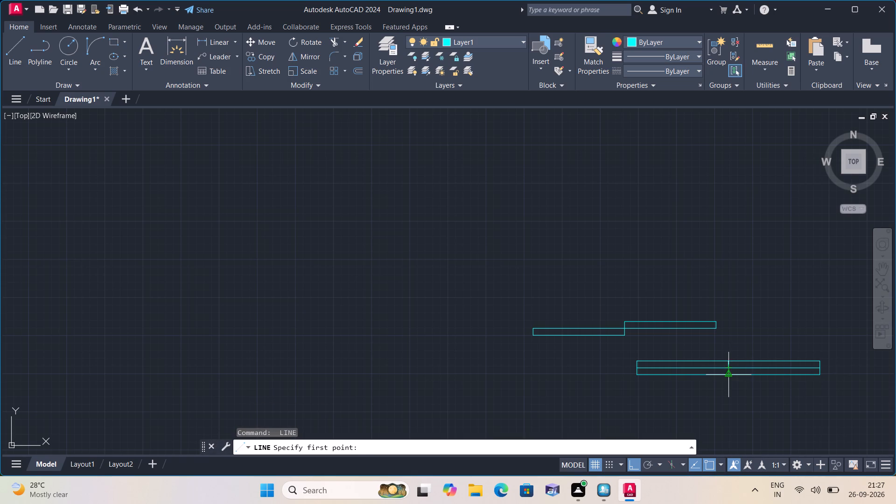
pyautogui.click(729, 367)
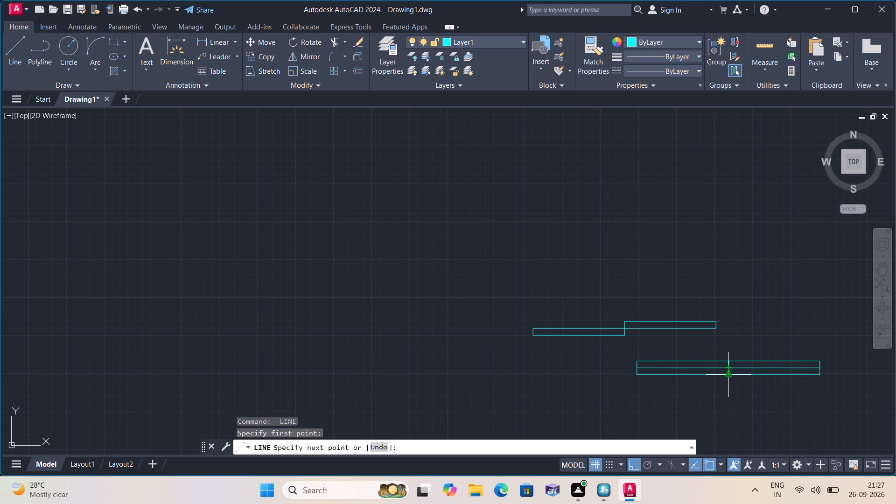
pyautogui.click(729, 374)
pyautogui.press('space')
# Trim away the right half of the second rectangle's upper edge.
pyautogui.scroll(1, 757, 368)
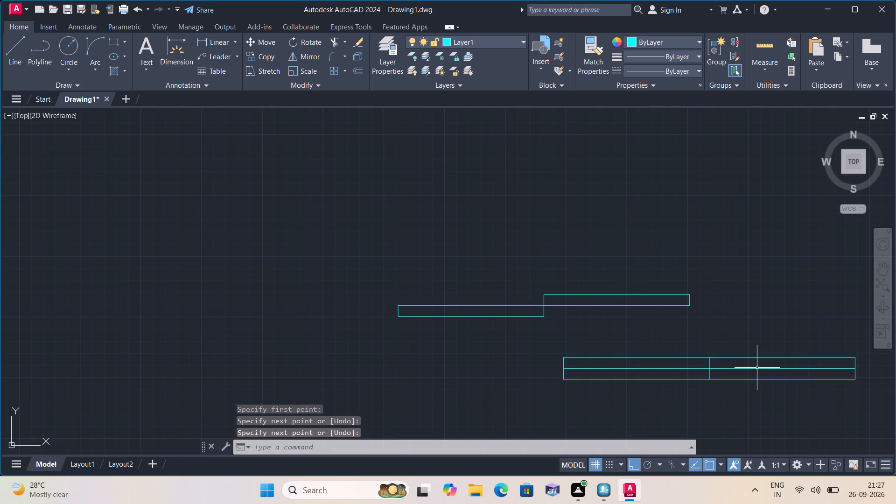
pyautogui.write('trim')
pyautogui.press('space')
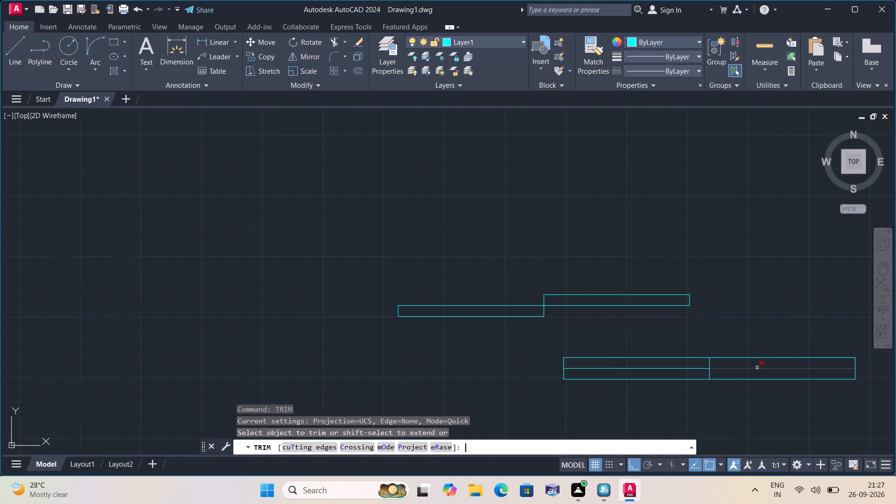
pyautogui.scroll(1, 757, 361)
pyautogui.click(757, 361)
pyautogui.click(749, 344)
pyautogui.scroll(-2, 749, 344)
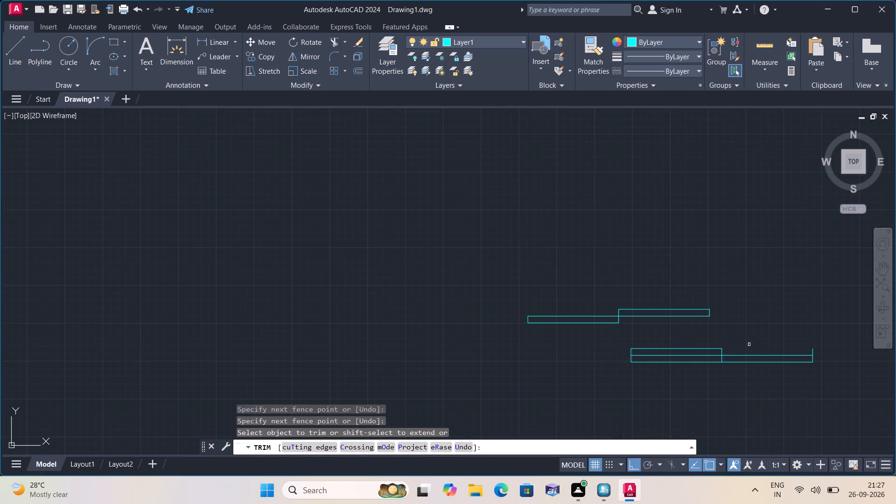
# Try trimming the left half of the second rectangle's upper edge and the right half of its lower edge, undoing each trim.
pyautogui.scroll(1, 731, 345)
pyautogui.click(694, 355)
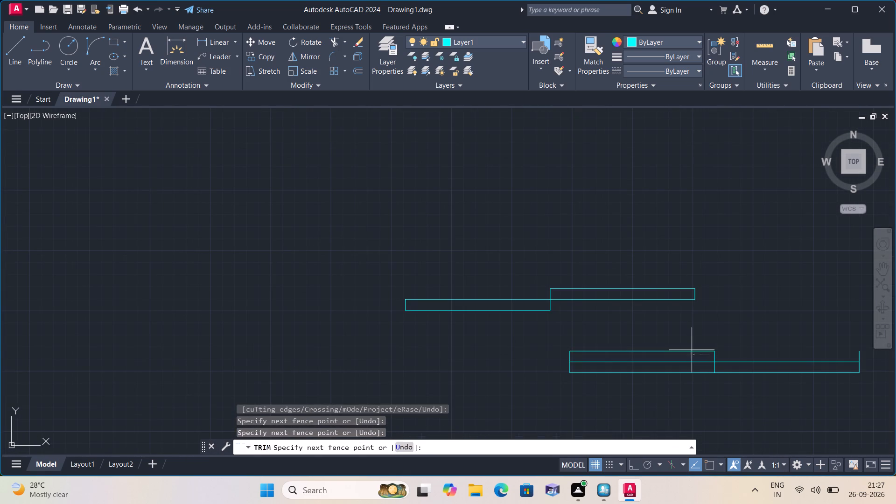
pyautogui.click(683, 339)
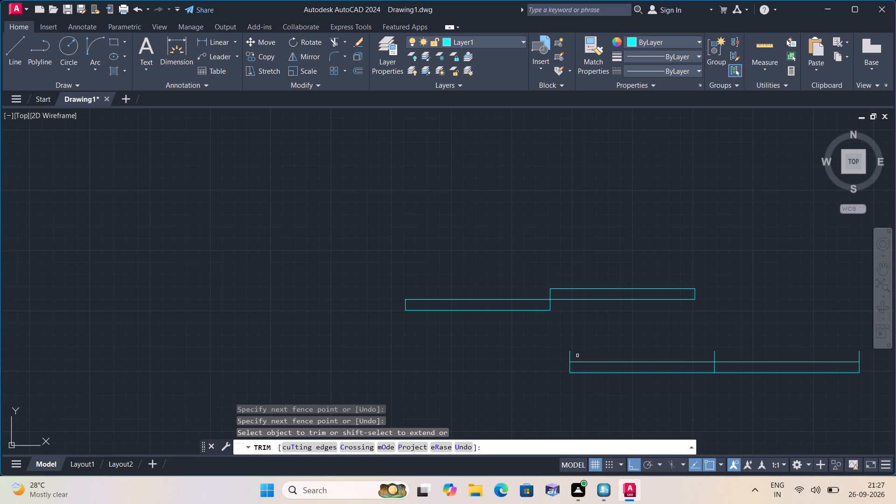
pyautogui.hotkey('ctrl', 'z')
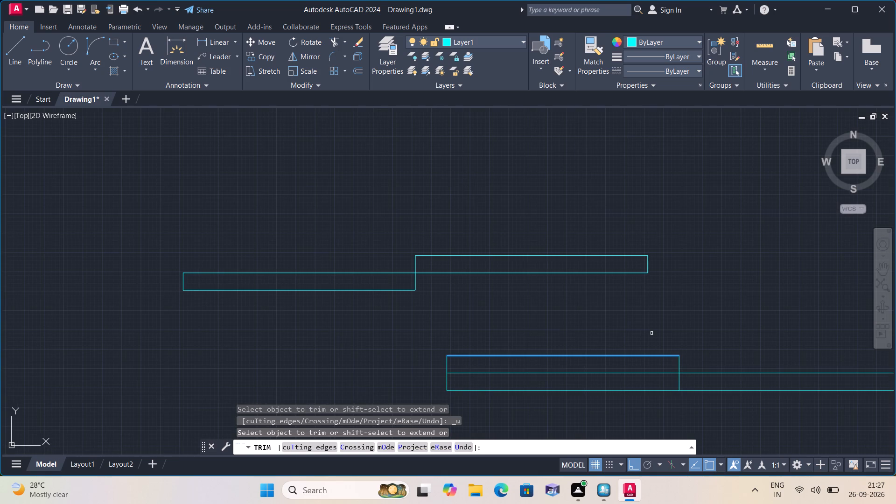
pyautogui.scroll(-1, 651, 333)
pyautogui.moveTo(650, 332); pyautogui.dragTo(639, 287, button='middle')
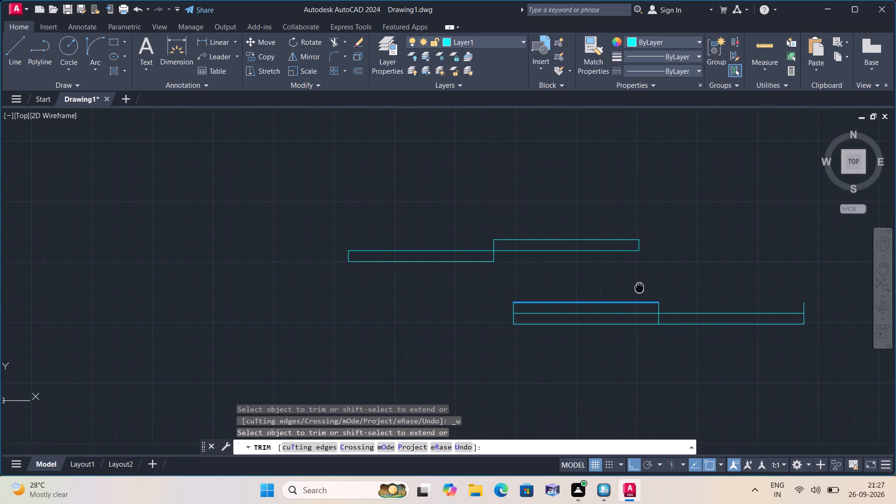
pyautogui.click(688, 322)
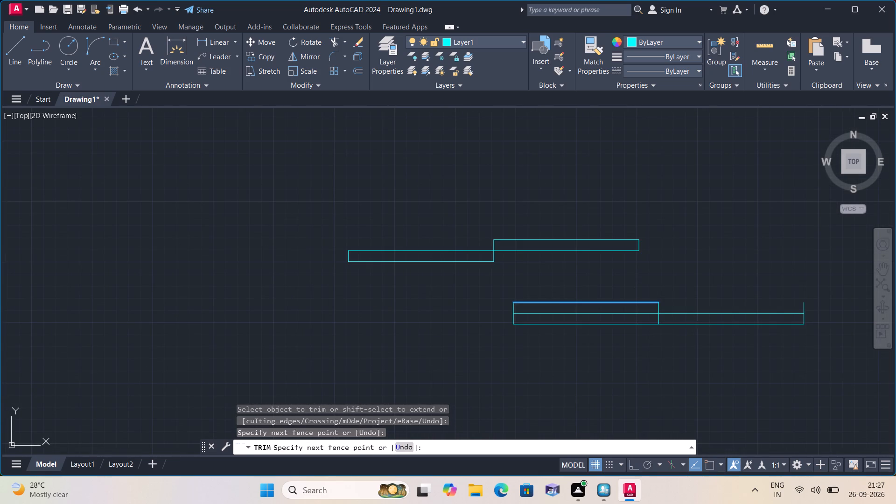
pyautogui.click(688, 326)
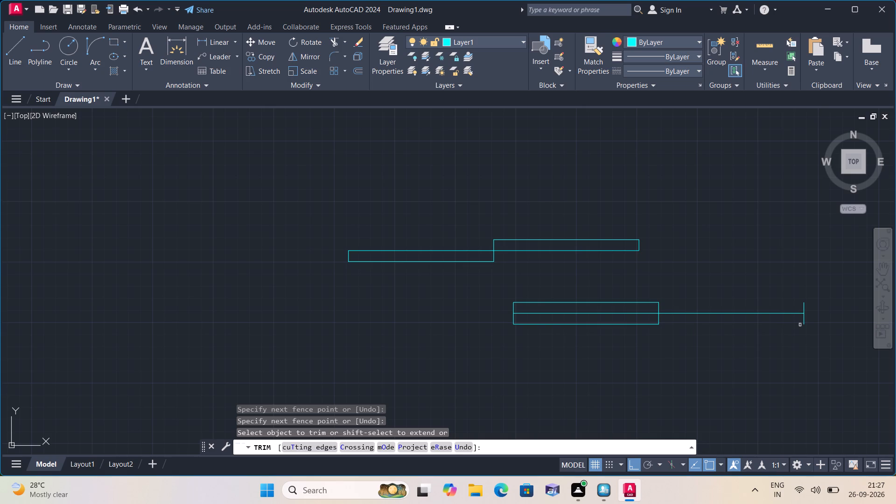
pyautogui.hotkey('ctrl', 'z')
# Trim the second rectangle's remaining upper-right and lower-left outlines to leave panels staggered opposite to the first symbol, and turn Ortho off.
pyautogui.moveTo(796, 326); pyautogui.dragTo(713, 245, button='middle')
pyautogui.scroll(-1, 719, 260)
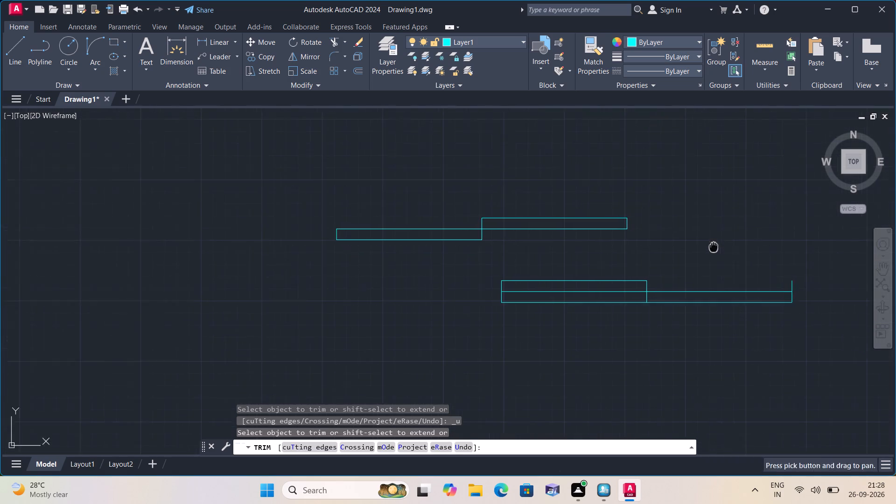
pyautogui.click(785, 272)
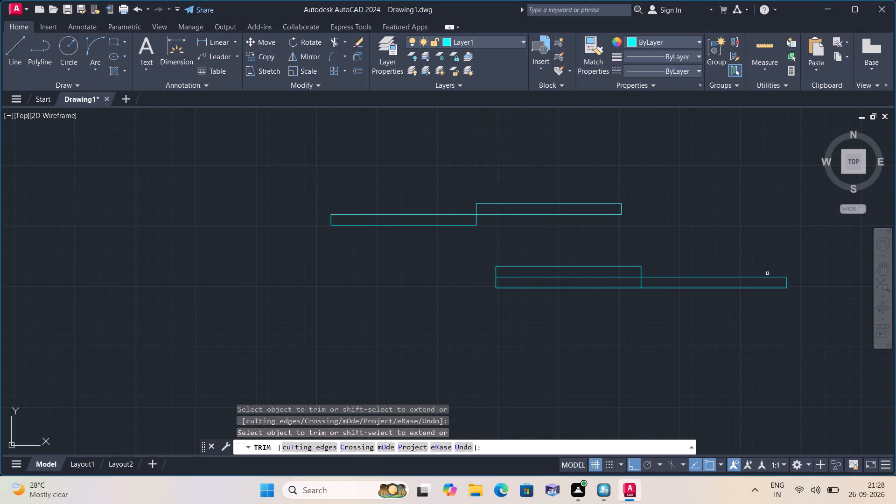
pyautogui.click(631, 287)
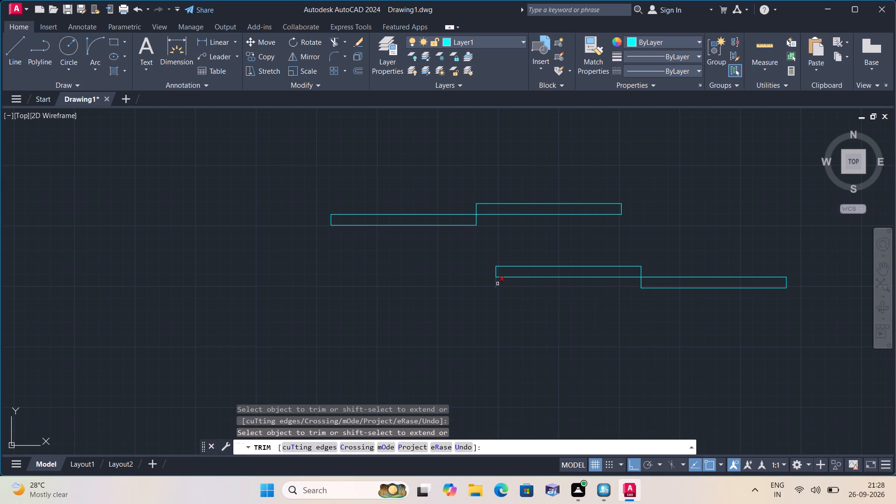
pyautogui.click(497, 284)
pyautogui.press('F8')
pyautogui.press('Escape')
pyautogui.scroll(-1, 498, 287)
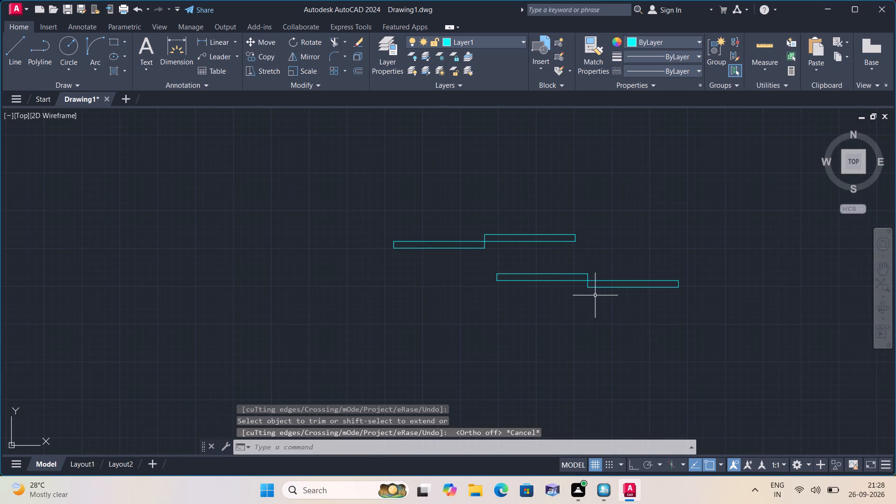
# Move the second symbol by its centre onto the midpoint of the line between the right-hand unit's BEDROOM 01 and its VER.
pyautogui.click(474, 274)
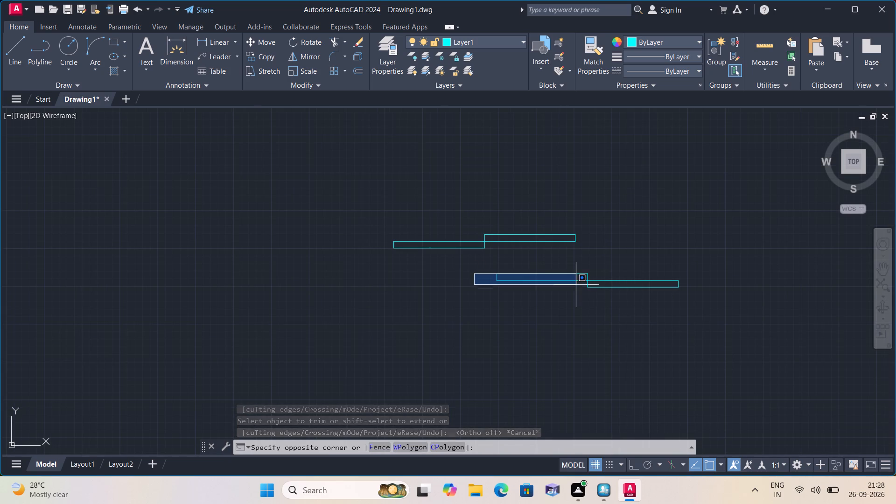
pyautogui.moveTo(732, 298); pyautogui.dragTo(750, 300)
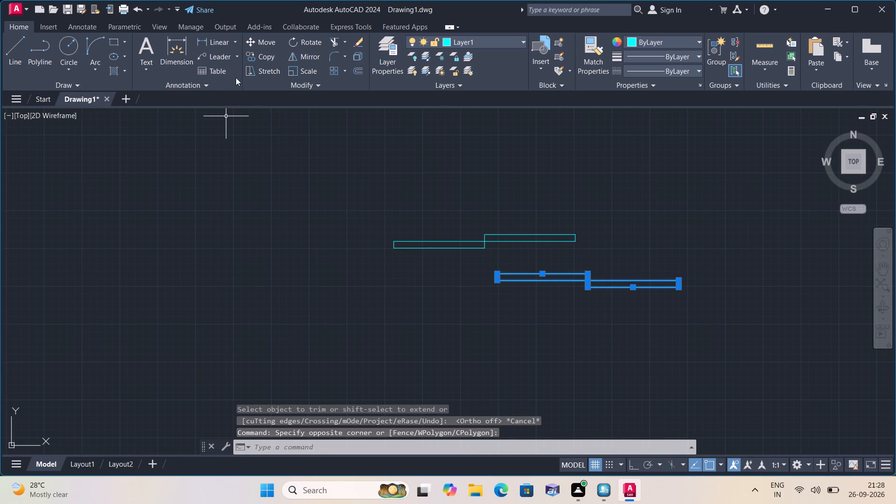
pyautogui.click(264, 40)
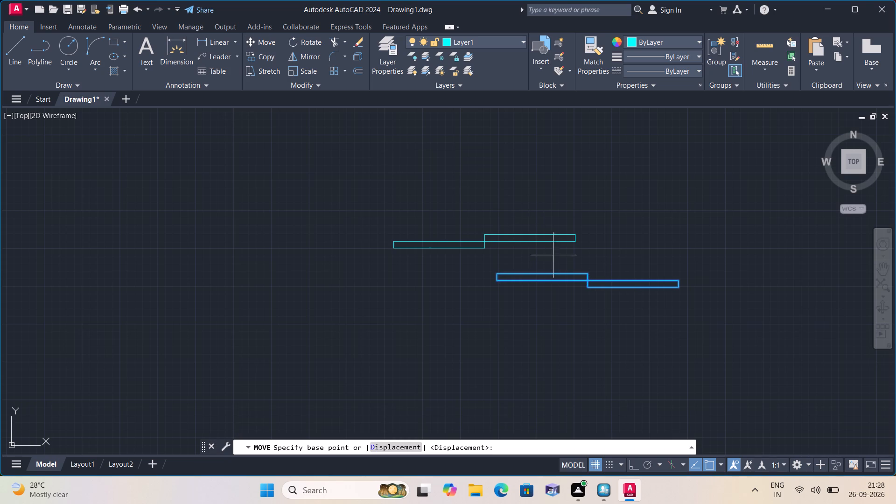
pyautogui.click(588, 282)
pyautogui.scroll(-2, 532, 315)
pyautogui.scroll(-1, 319, 326)
pyautogui.moveTo(321, 325); pyautogui.dragTo(332, 323, button='middle')
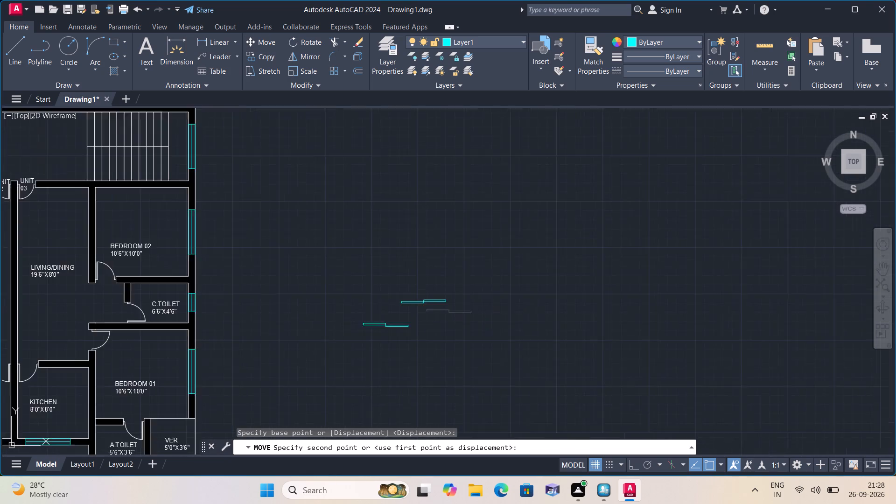
pyautogui.moveTo(332, 323); pyautogui.dragTo(440, 299, button='middle')
pyautogui.moveTo(474, 352); pyautogui.dragTo(658, 223, button='middle')
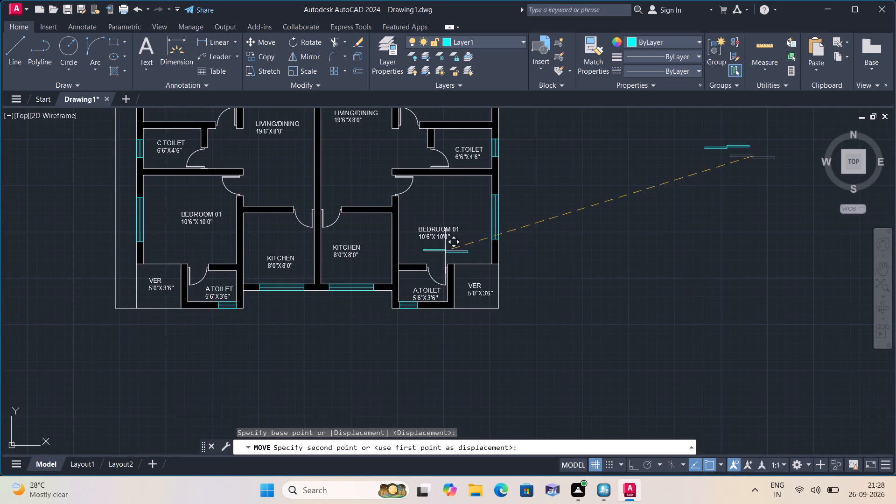
pyautogui.scroll(3, 443, 255)
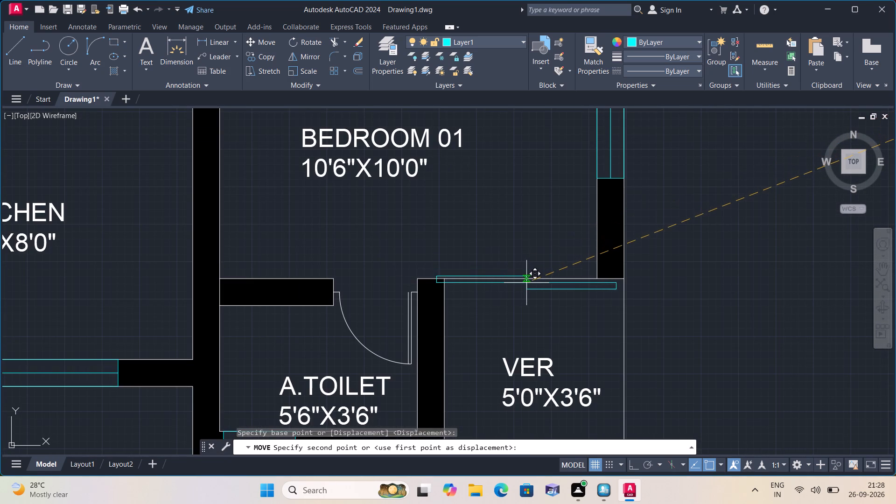
pyautogui.scroll(1, 538, 283)
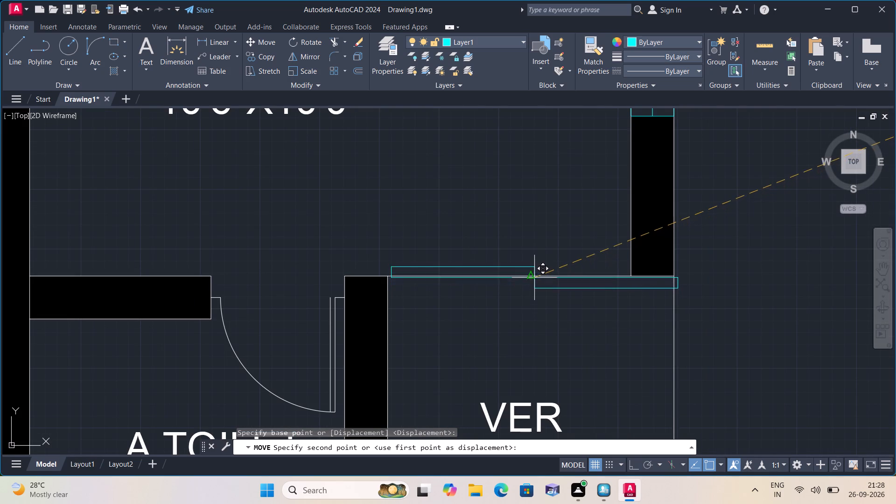
pyautogui.click(532, 275)
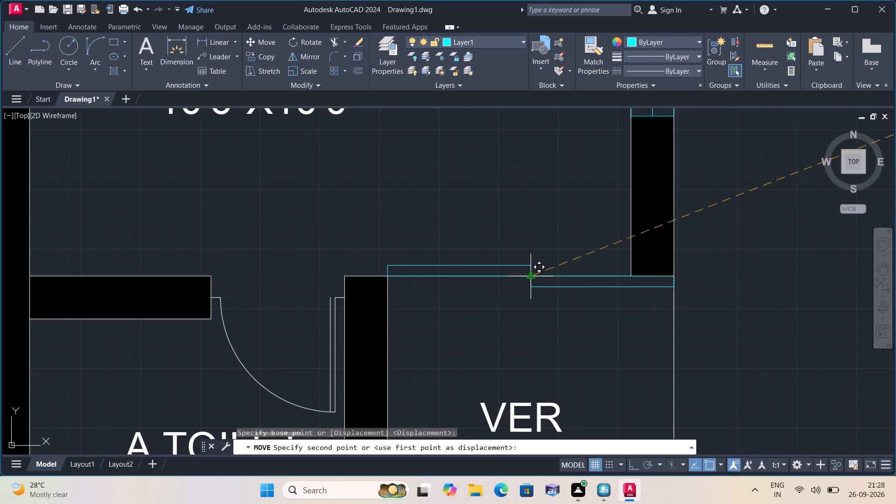
# Move the remaining symbol to the left-hand unit's VER, placing it freehand just below the line shared with BEDROOM 01.
pyautogui.scroll(-2, 532, 275)
pyautogui.scroll(-1, 672, 240)
pyautogui.moveTo(686, 229); pyautogui.dragTo(654, 254, button='middle')
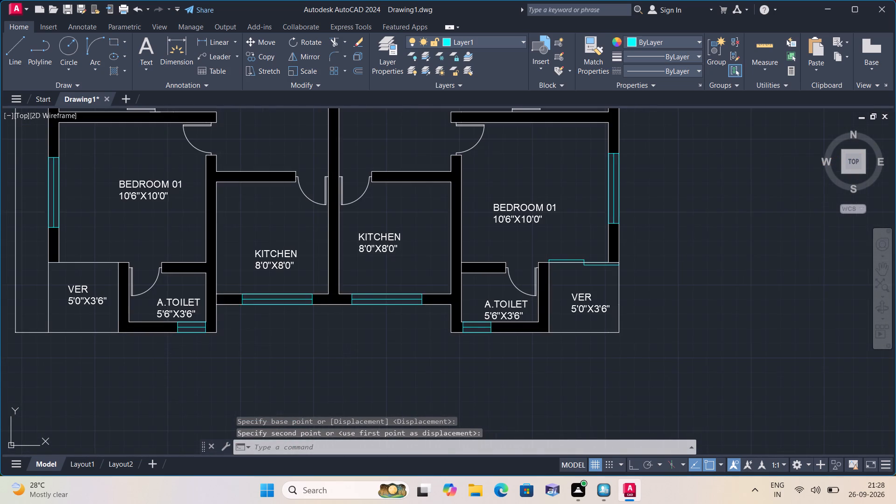
pyautogui.moveTo(654, 254); pyautogui.dragTo(581, 355, button='middle')
pyautogui.scroll(-2, 581, 355)
pyautogui.scroll(2, 655, 319)
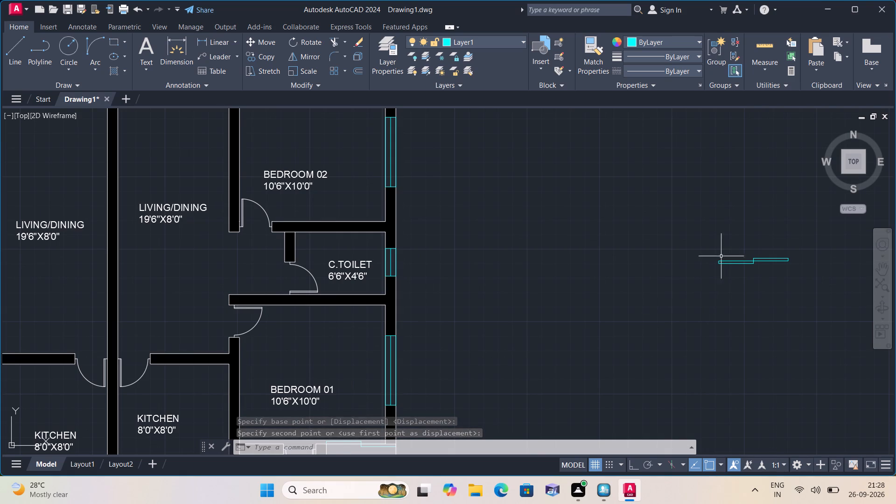
pyautogui.click(708, 254)
pyautogui.click(826, 283)
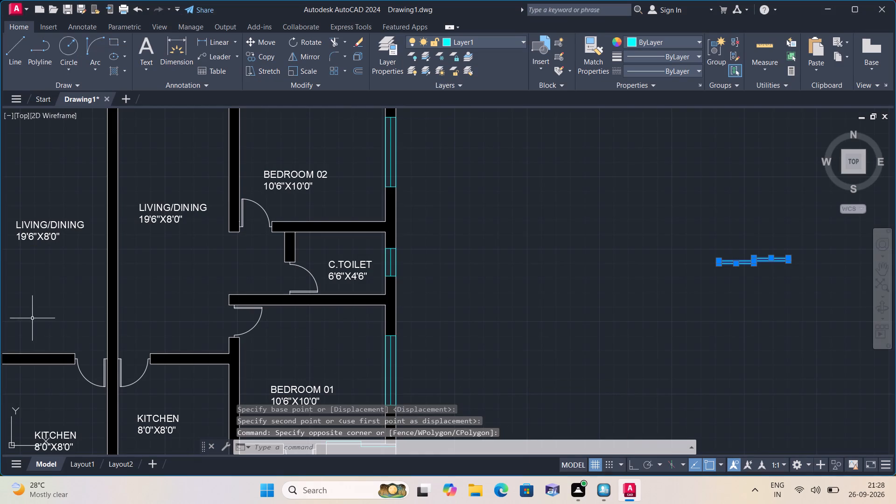
pyautogui.click(260, 48)
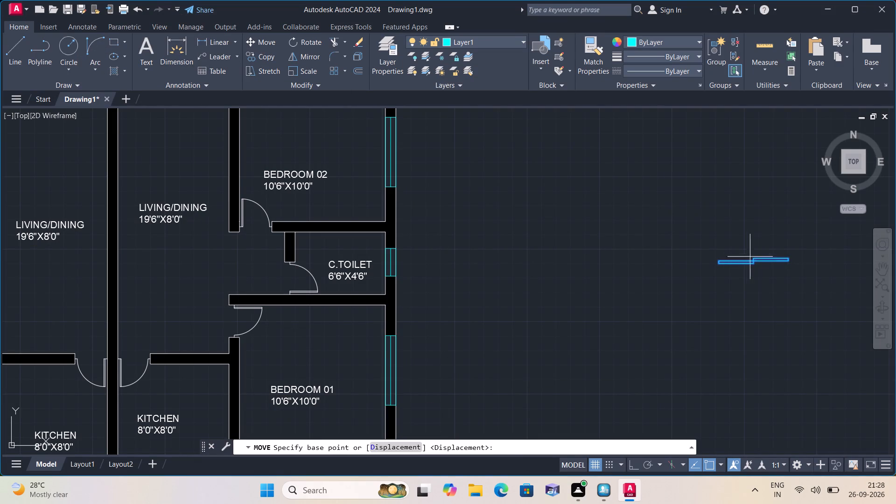
pyautogui.click(756, 263)
pyautogui.scroll(-1, 636, 256)
pyautogui.moveTo(619, 256); pyautogui.dragTo(693, 140, button='middle')
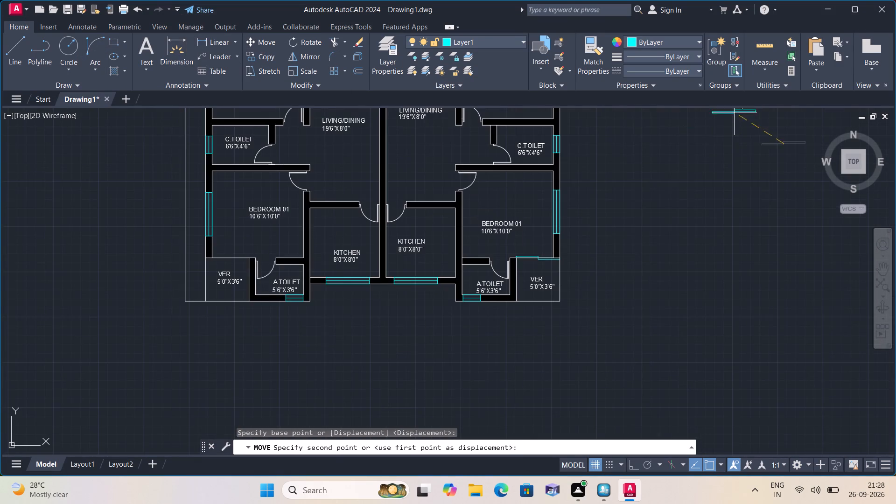
pyautogui.scroll(2, 241, 283)
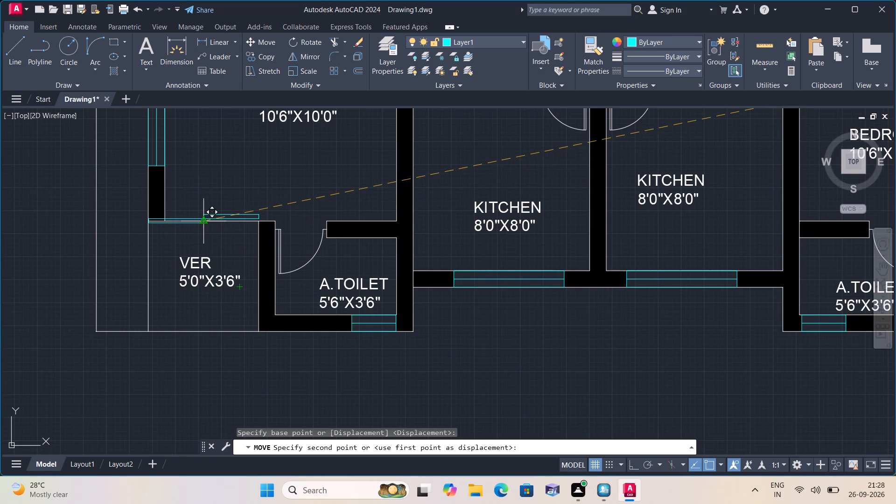
pyautogui.scroll(2, 201, 225)
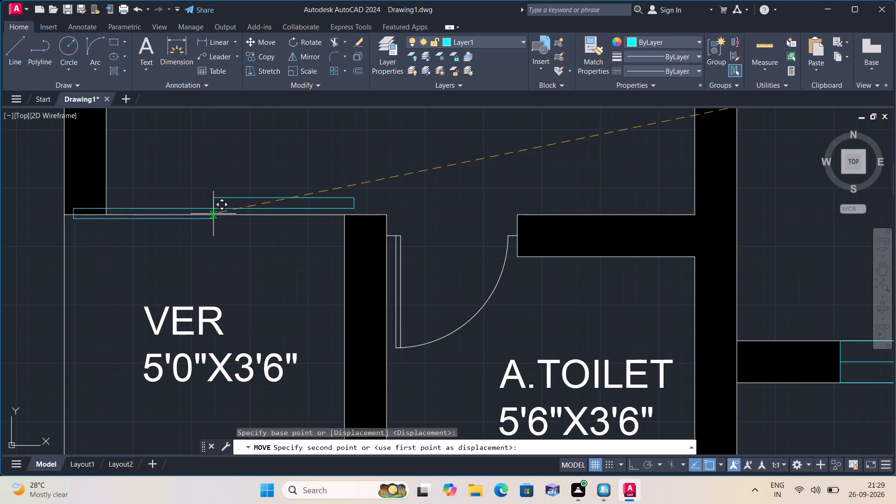
pyautogui.scroll(1, 206, 223)
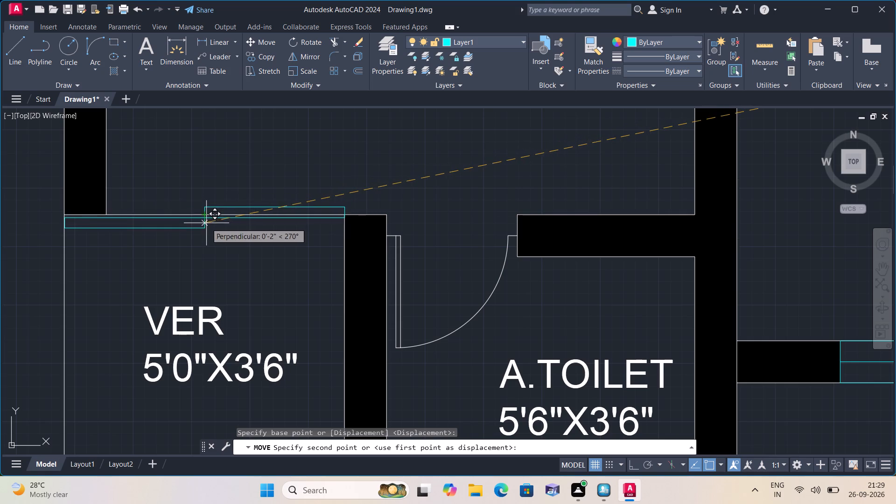
pyautogui.scroll(2, 206, 223)
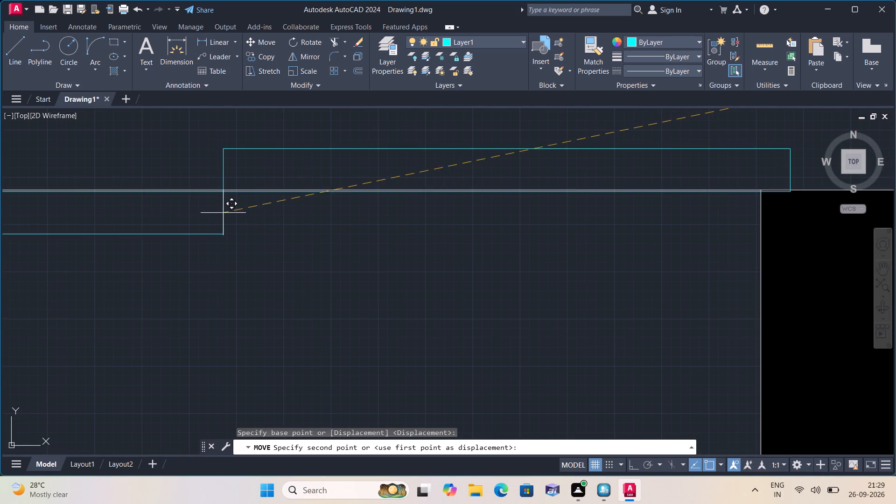
pyautogui.click(240, 278)
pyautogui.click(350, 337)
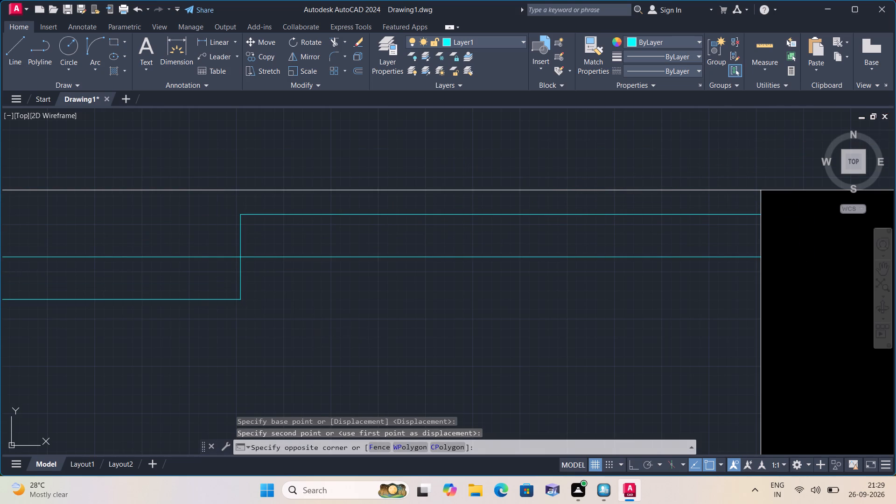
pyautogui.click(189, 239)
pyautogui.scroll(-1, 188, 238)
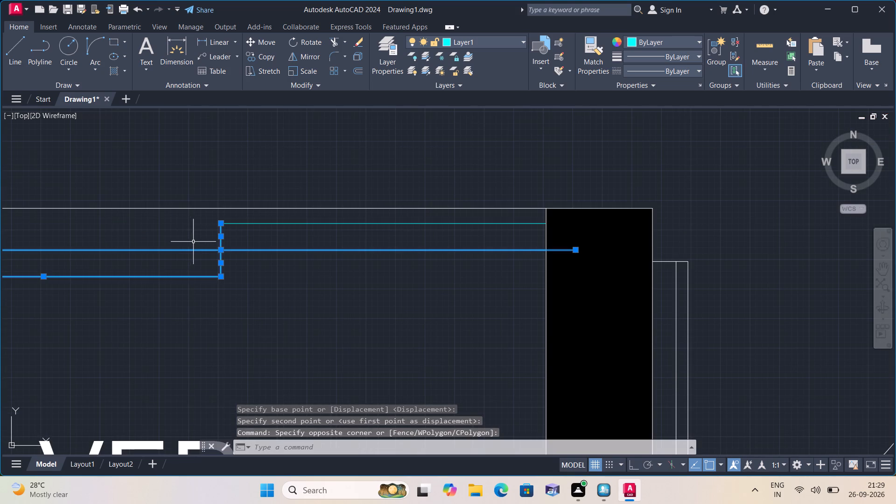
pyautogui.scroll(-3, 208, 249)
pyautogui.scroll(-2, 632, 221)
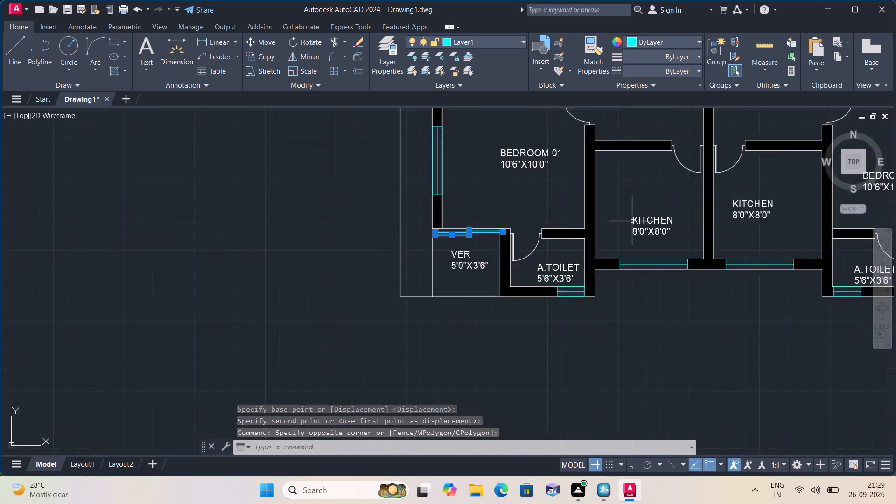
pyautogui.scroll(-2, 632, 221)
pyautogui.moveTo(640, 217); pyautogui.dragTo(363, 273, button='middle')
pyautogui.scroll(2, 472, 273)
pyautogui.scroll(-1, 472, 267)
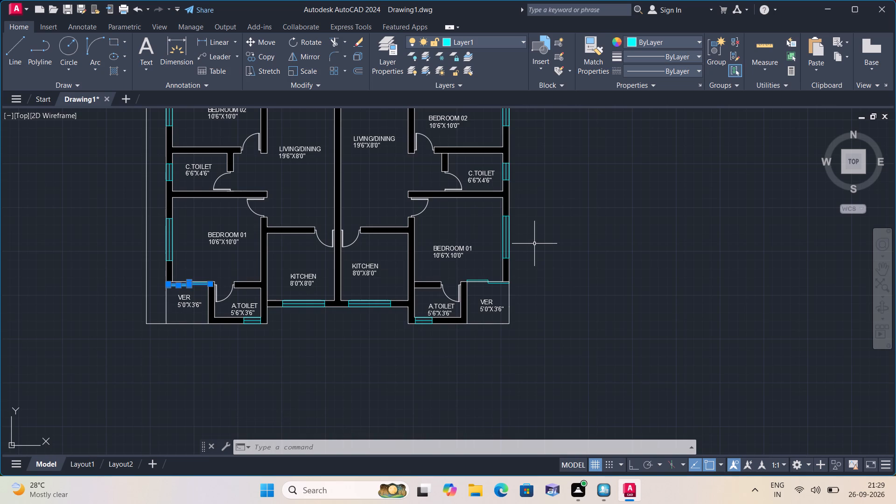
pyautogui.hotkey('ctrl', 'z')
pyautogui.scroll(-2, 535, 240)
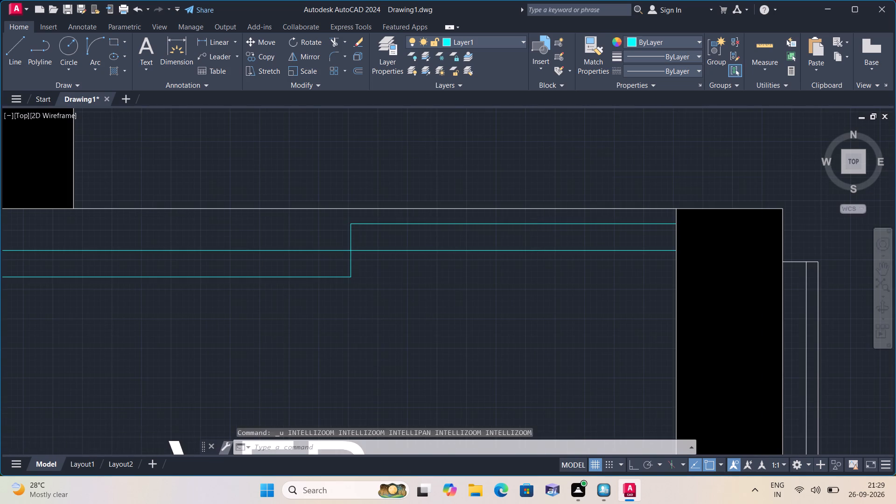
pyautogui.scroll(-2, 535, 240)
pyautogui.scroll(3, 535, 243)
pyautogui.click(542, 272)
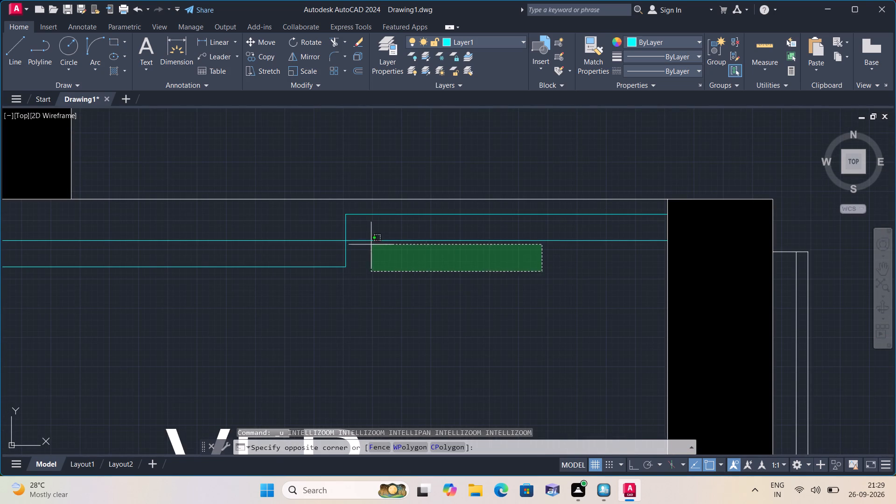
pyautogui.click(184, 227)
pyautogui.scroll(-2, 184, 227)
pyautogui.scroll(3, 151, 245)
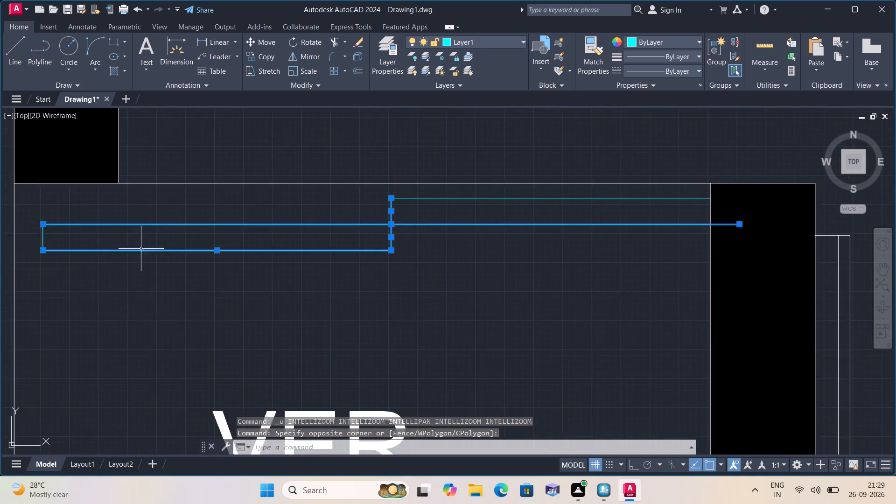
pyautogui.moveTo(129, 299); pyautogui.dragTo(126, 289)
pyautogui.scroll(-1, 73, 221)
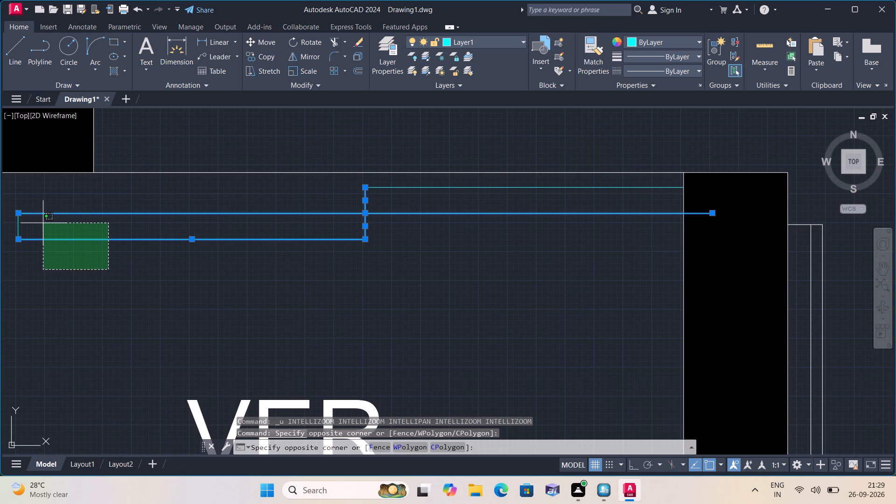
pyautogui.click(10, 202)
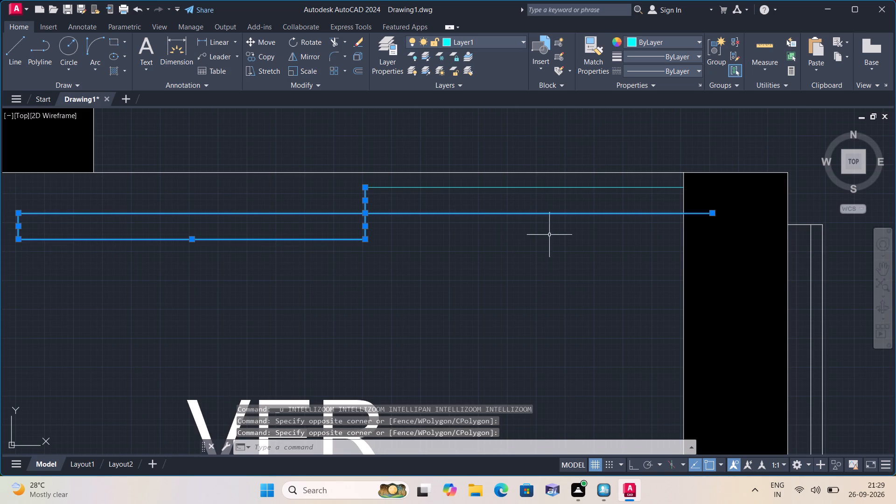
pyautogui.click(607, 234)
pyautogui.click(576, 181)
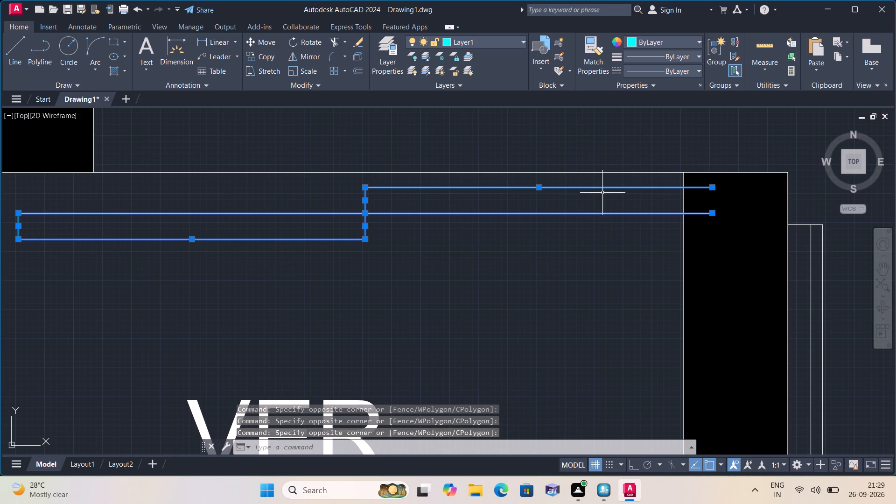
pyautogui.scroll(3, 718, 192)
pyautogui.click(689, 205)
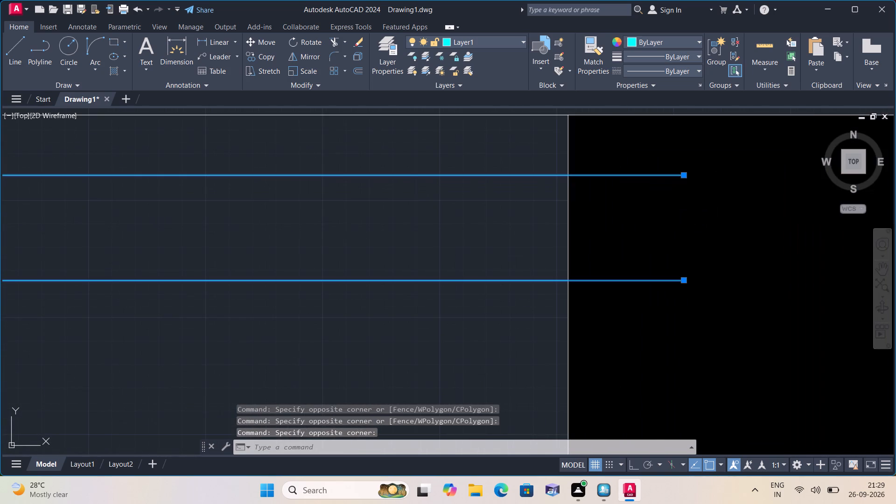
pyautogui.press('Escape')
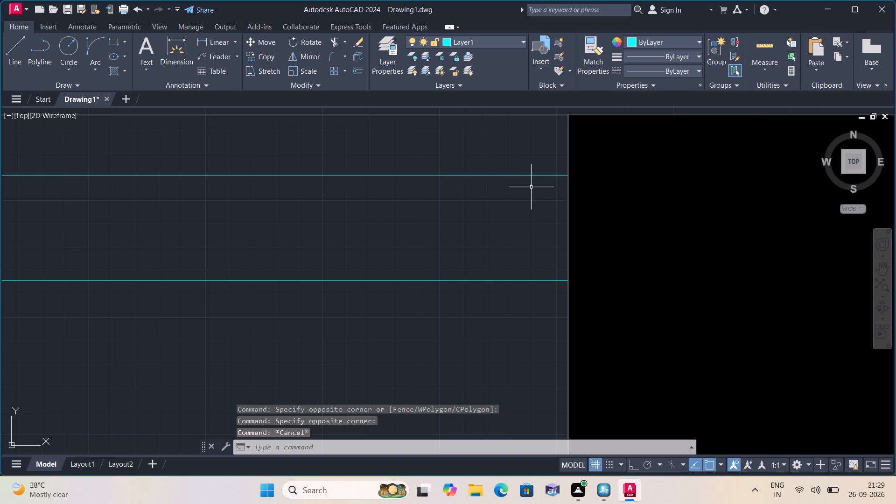
# Move the left-hand unit's sliding door symbol by its centre onto the midpoint of the line between BEDROOM 01 and VER.
pyautogui.click(537, 176)
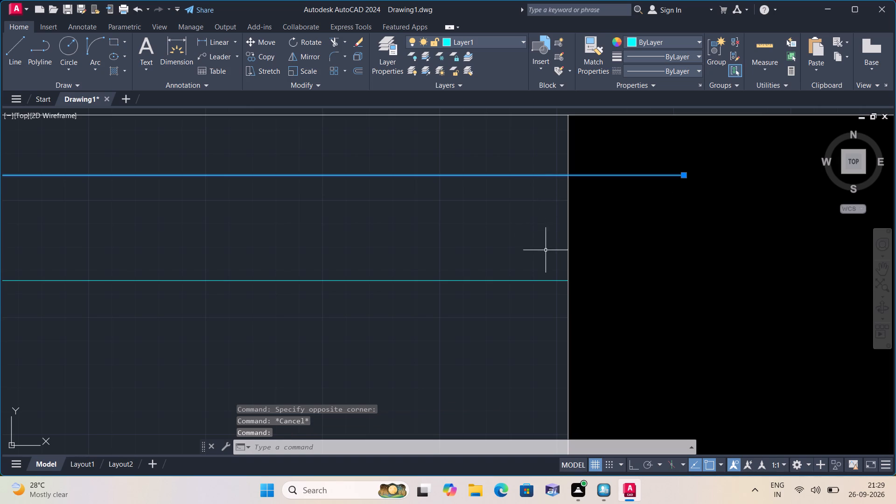
pyautogui.click(546, 279)
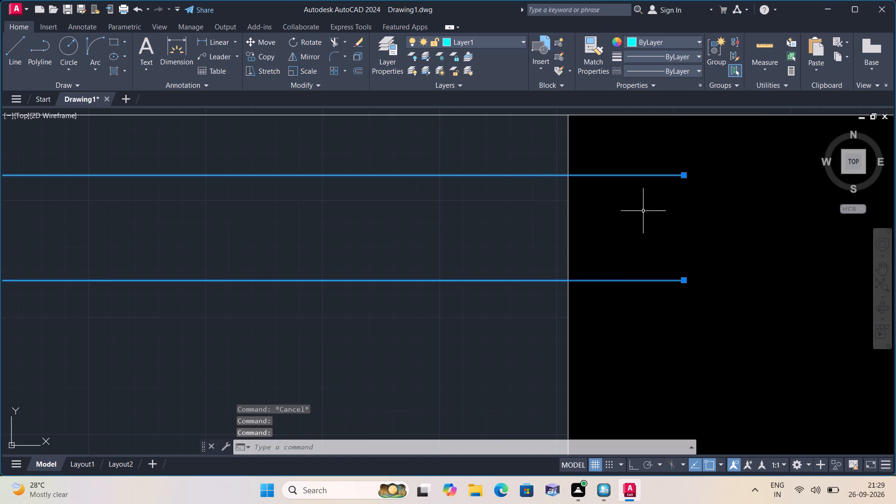
pyautogui.click(683, 179)
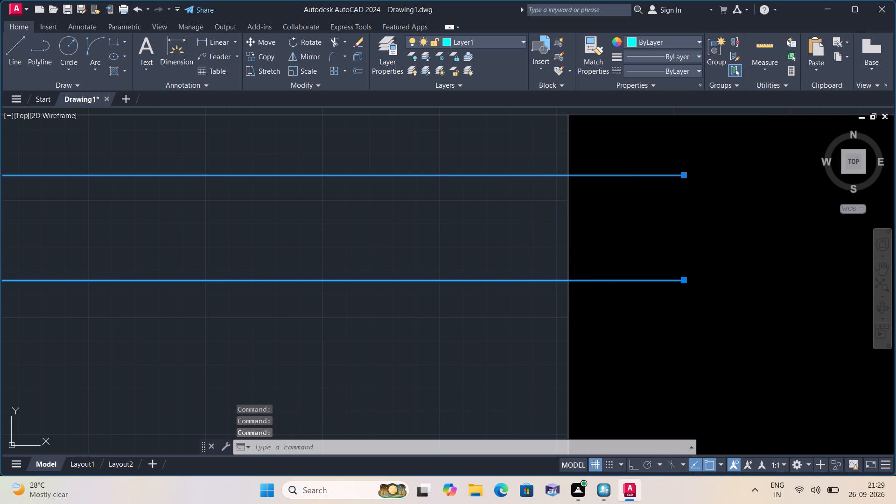
pyautogui.scroll(-3, 577, 185)
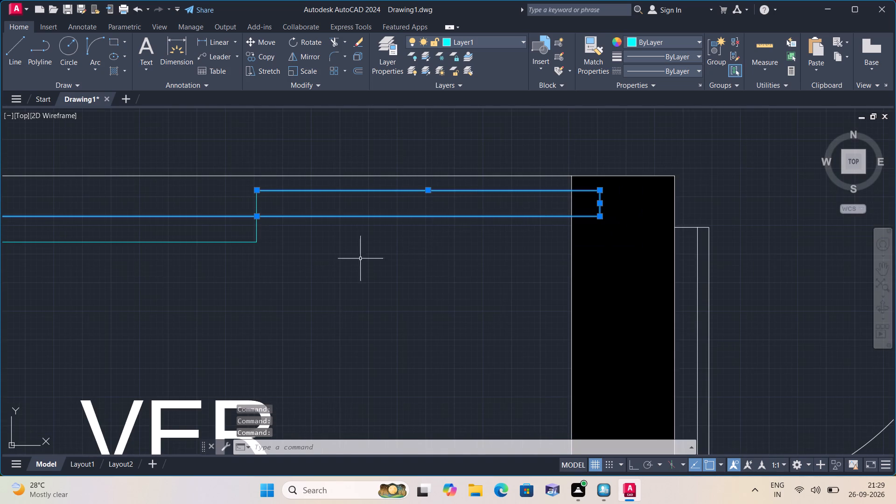
pyautogui.click(297, 278)
pyautogui.click(128, 214)
pyautogui.scroll(-2, 128, 213)
pyautogui.moveTo(128, 213); pyautogui.dragTo(178, 235, button='middle')
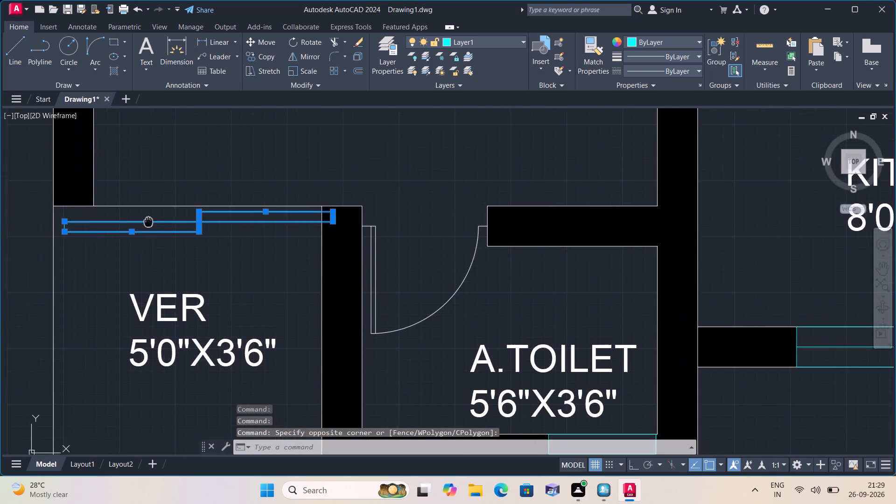
pyautogui.moveTo(178, 235); pyautogui.dragTo(196, 241, button='middle')
pyautogui.scroll(2, 138, 267)
pyautogui.click(131, 248)
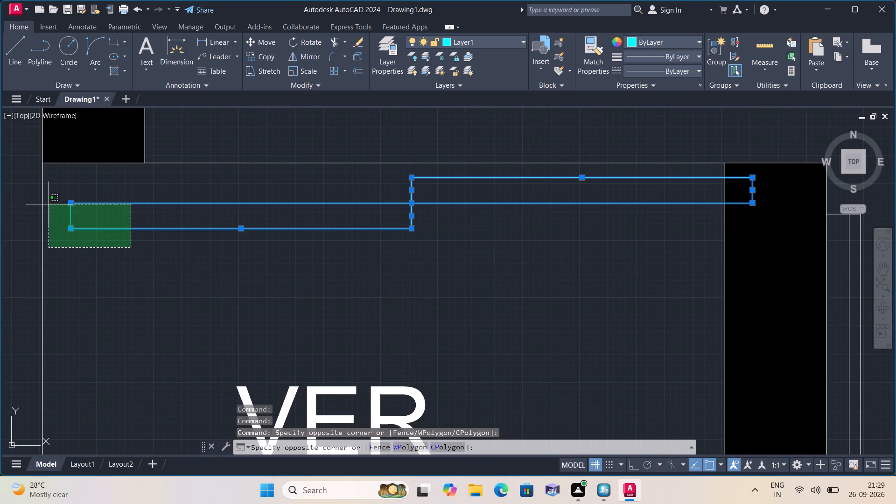
pyautogui.click(54, 199)
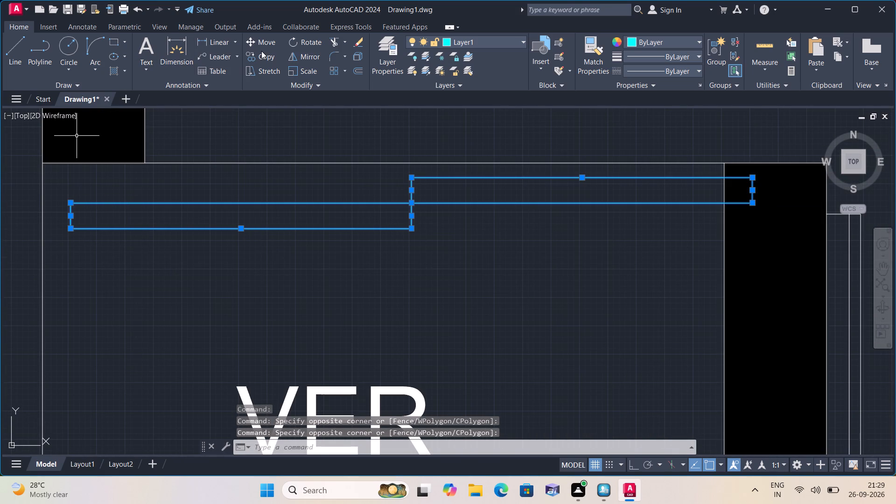
pyautogui.click(261, 42)
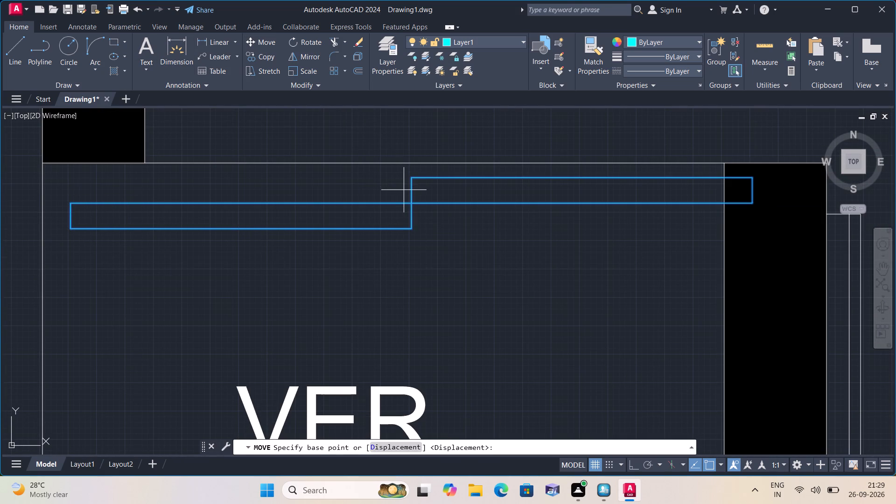
pyautogui.click(411, 203)
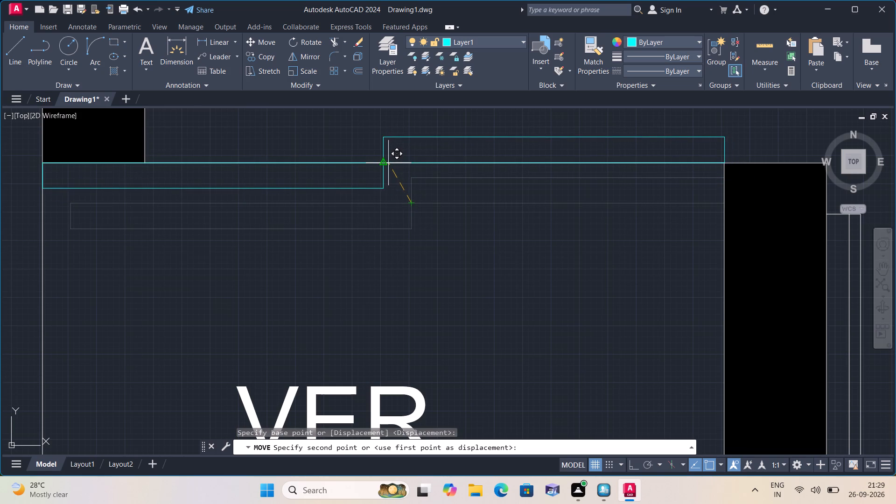
pyautogui.click(385, 161)
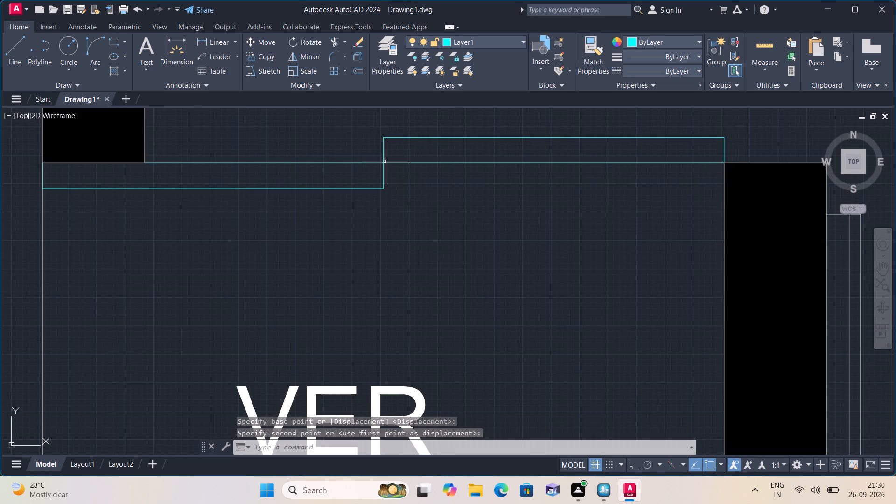
# Examine both veranda sliding doors and the surrounding rooms, and review the complete three-unit floor plan.
pyautogui.scroll(-4, 385, 161)
pyautogui.scroll(2, 369, 178)
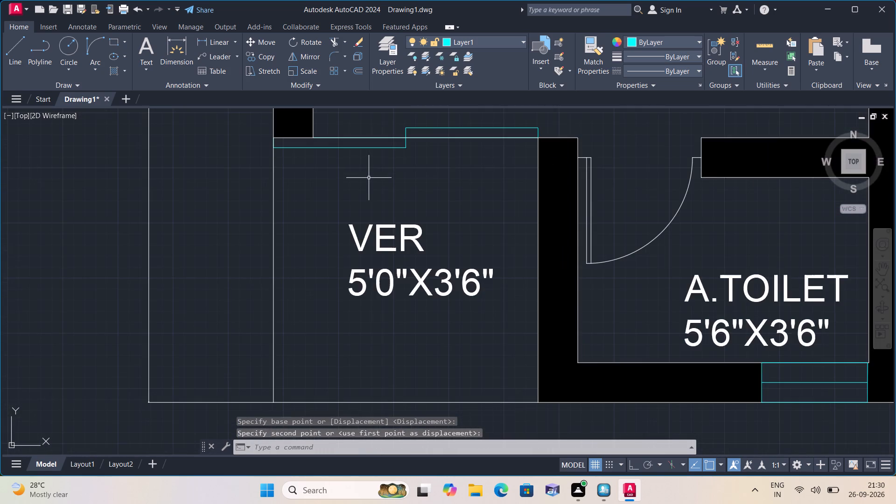
pyautogui.scroll(-1, 369, 178)
pyautogui.scroll(2, 369, 172)
pyautogui.scroll(-1, 369, 172)
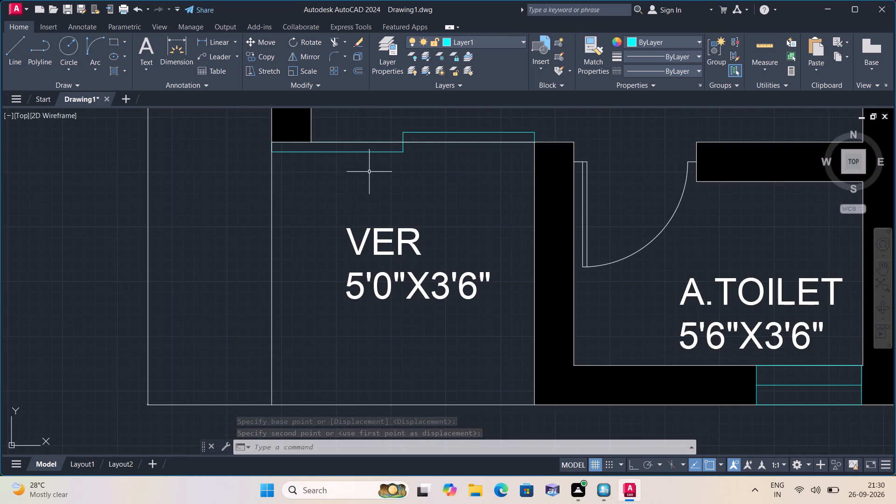
pyautogui.scroll(-1, 369, 172)
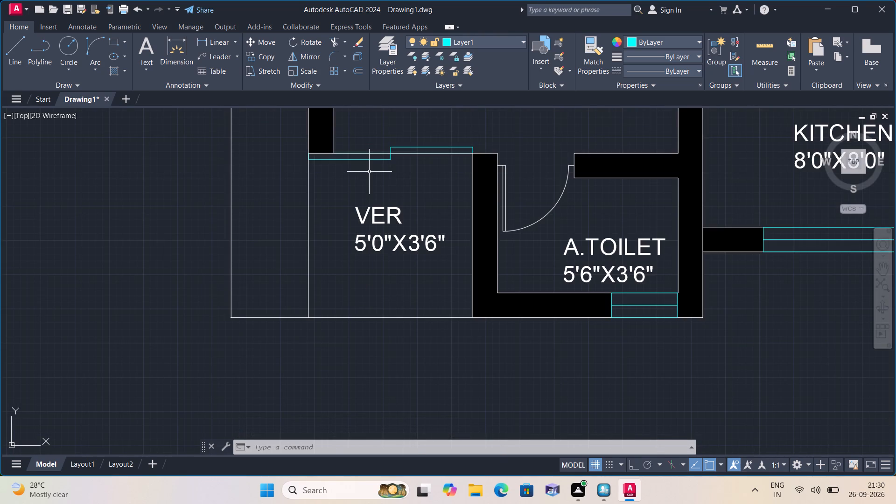
pyautogui.scroll(1, 369, 172)
pyautogui.scroll(-1, 369, 172)
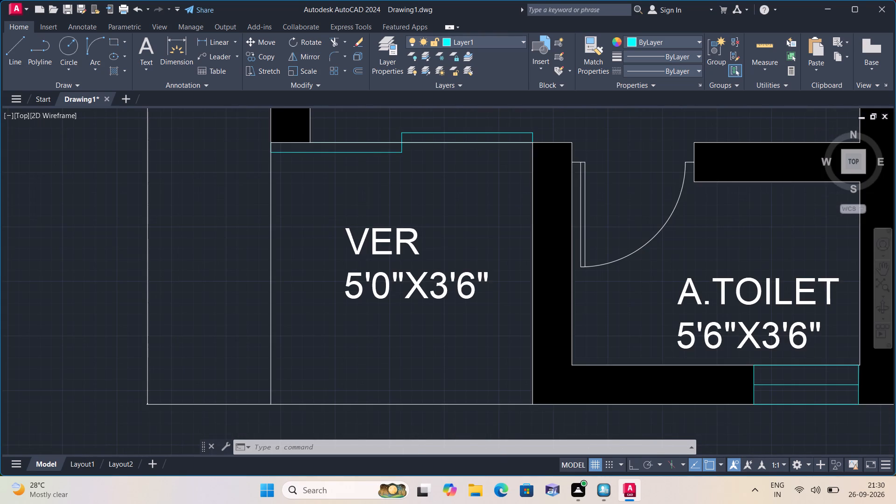
pyautogui.scroll(2, 369, 172)
pyautogui.moveTo(369, 172); pyautogui.dragTo(369, 172, button='middle')
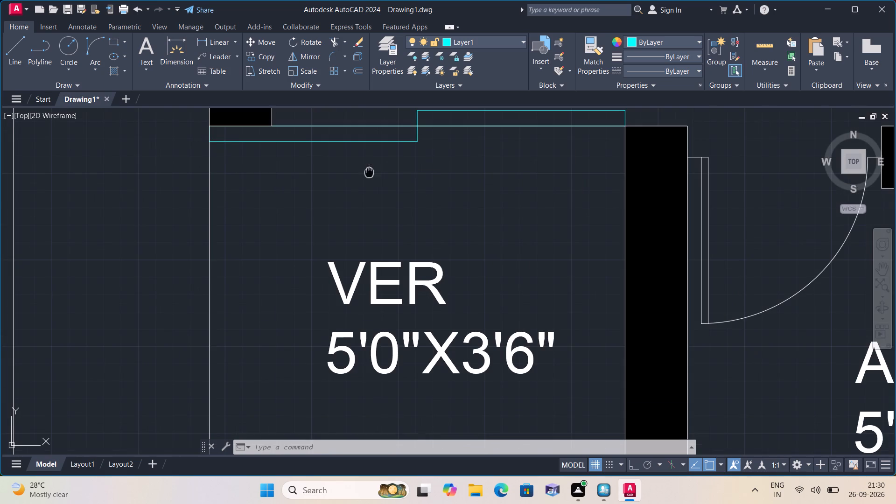
pyautogui.moveTo(369, 172); pyautogui.dragTo(331, 250, button='middle')
pyautogui.scroll(-1, 328, 243)
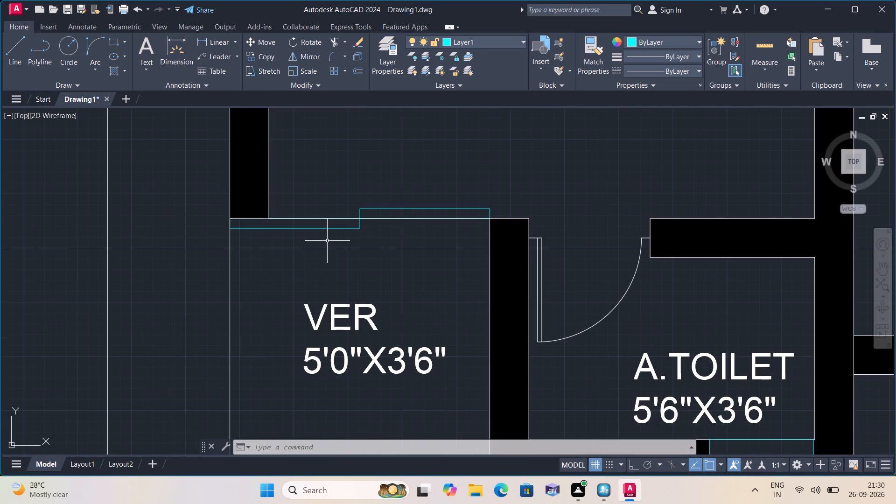
pyautogui.scroll(-1, 338, 224)
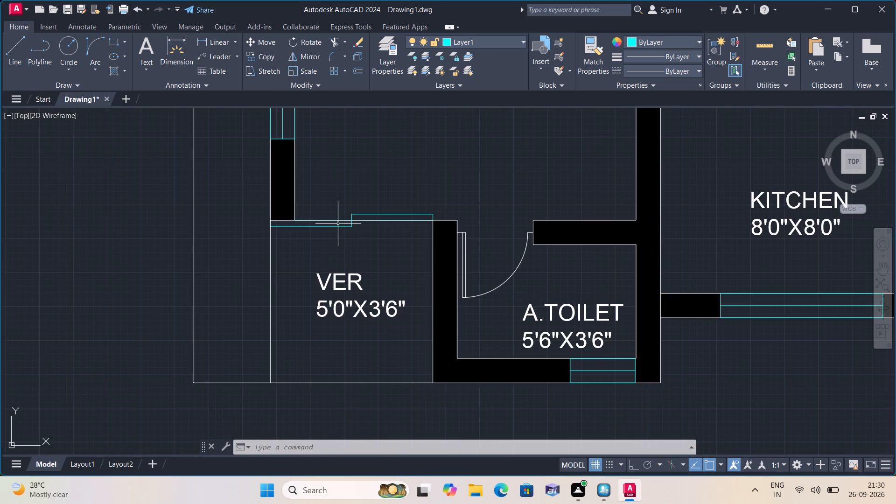
pyautogui.scroll(-1, 338, 224)
pyautogui.moveTo(480, 216); pyautogui.dragTo(425, 261, button='middle')
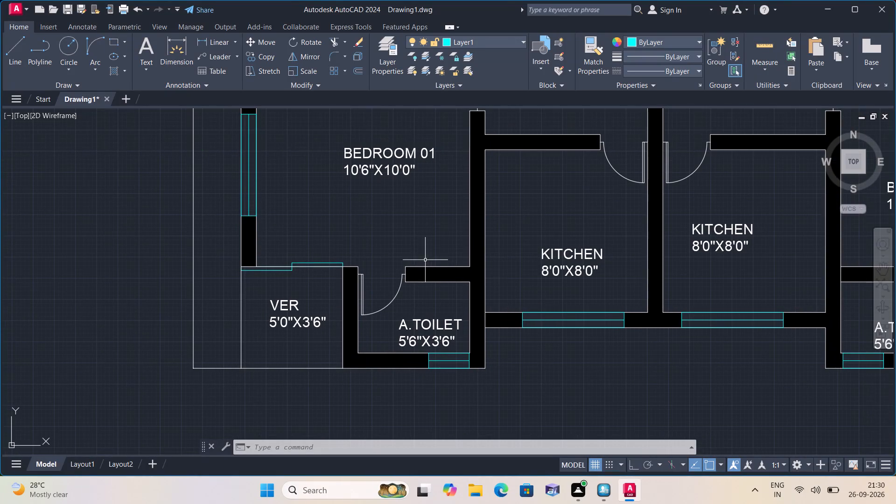
pyautogui.moveTo(639, 238); pyautogui.dragTo(503, 268, button='middle')
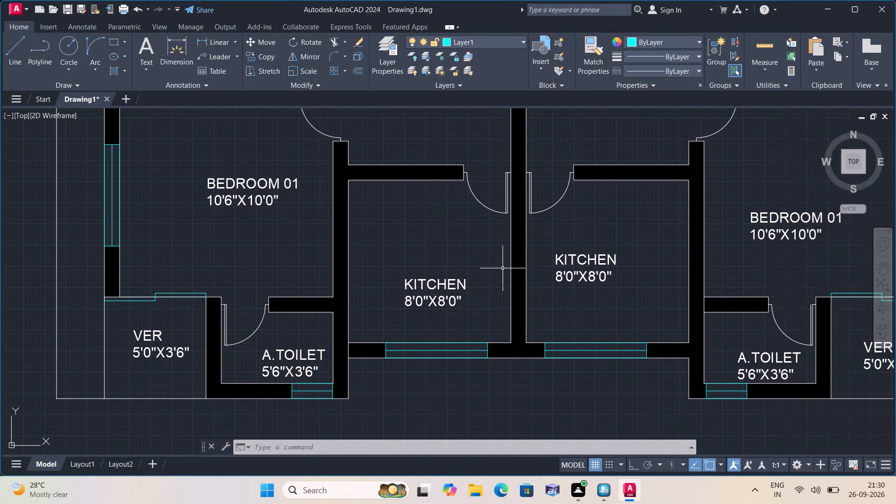
pyautogui.scroll(-1, 549, 250)
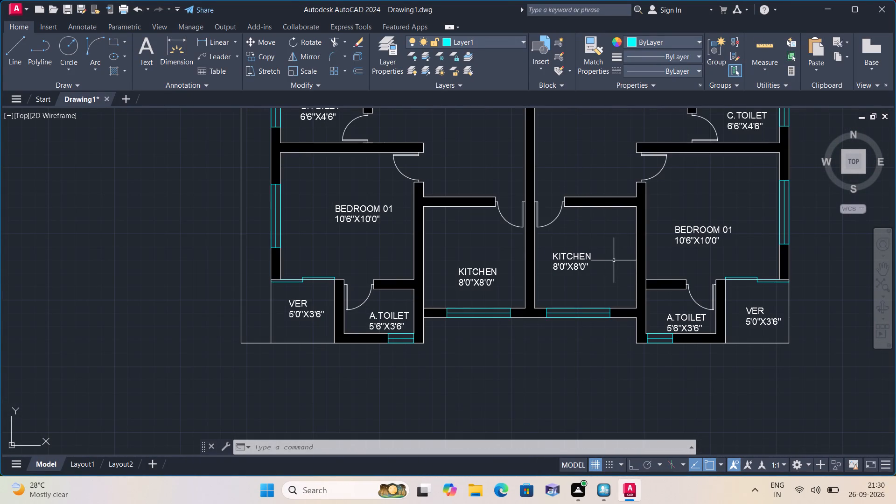
pyautogui.scroll(1, 505, 190)
pyautogui.moveTo(501, 174); pyautogui.dragTo(568, 286, button='middle')
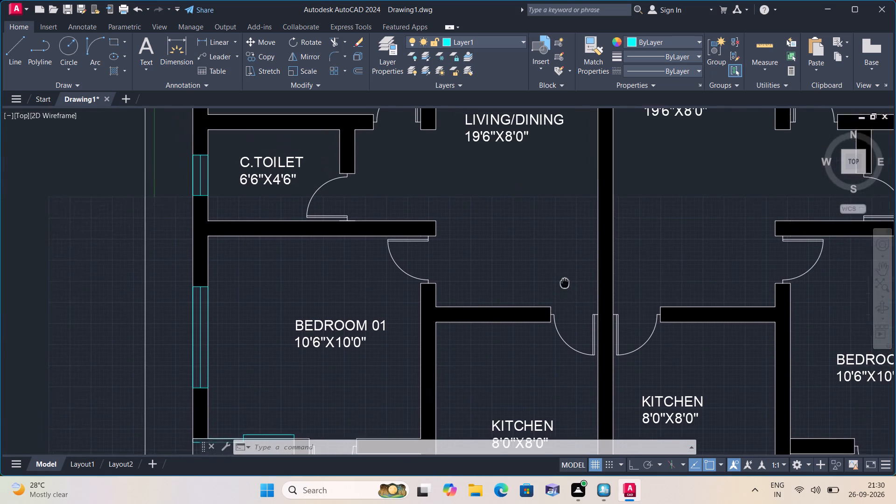
pyautogui.scroll(-2, 478, 252)
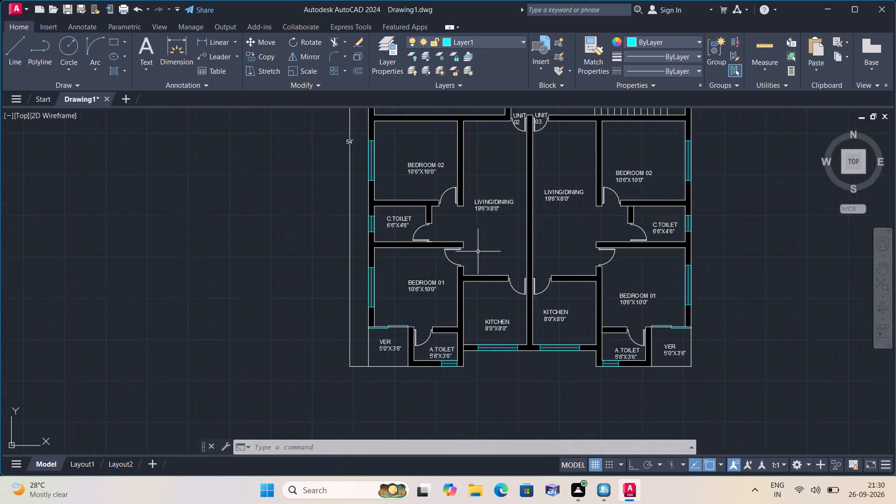
pyautogui.scroll(-1, 478, 252)
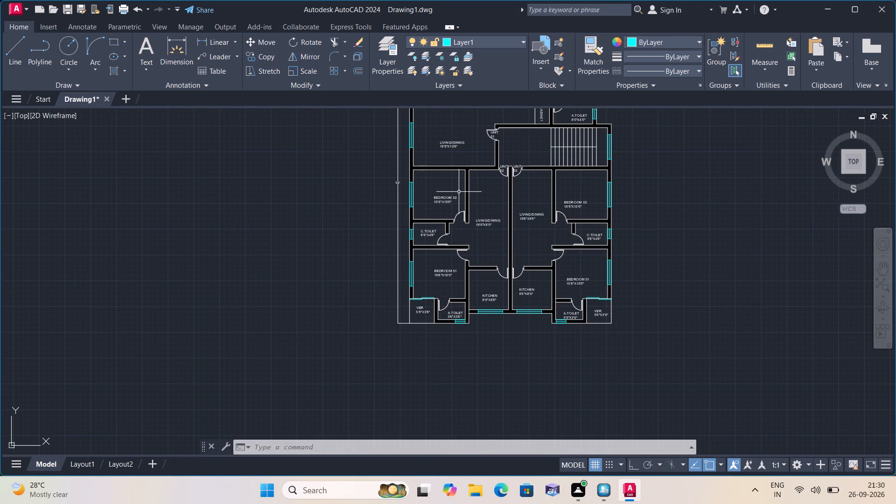
pyautogui.scroll(-1, 459, 192)
pyautogui.scroll(2, 459, 192)
pyautogui.scroll(-1, 459, 192)
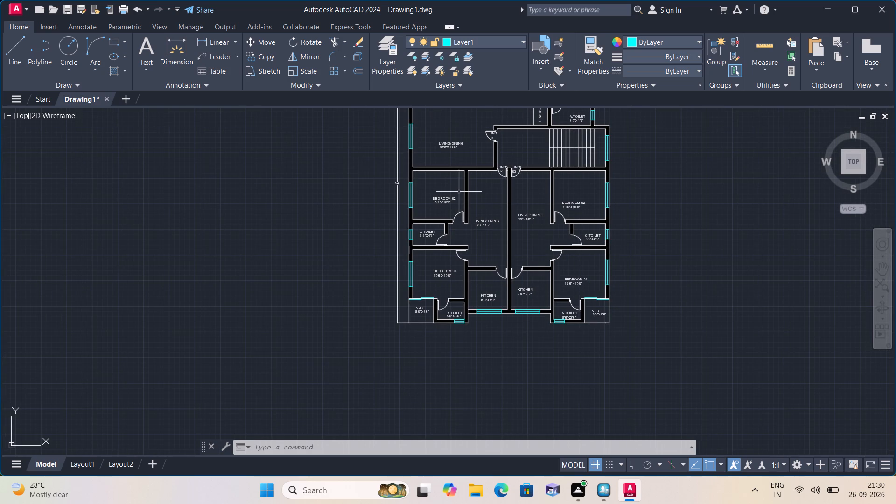
pyautogui.moveTo(459, 192); pyautogui.dragTo(457, 291, button='middle')
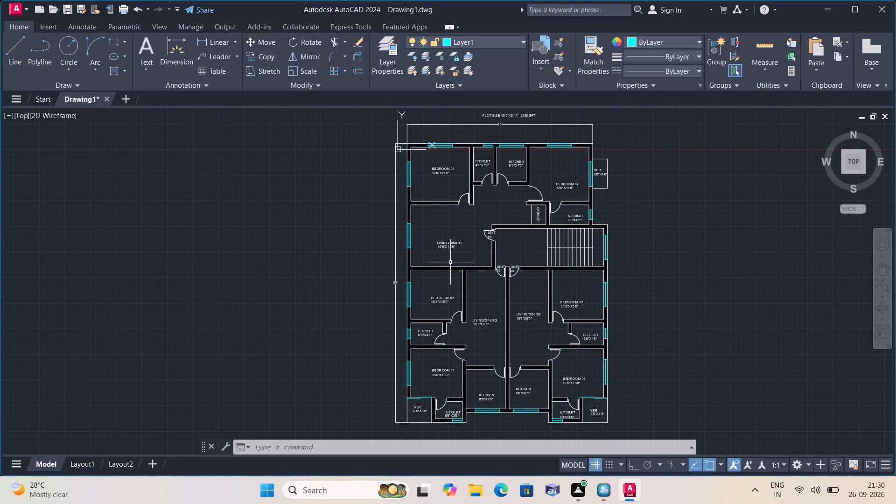
pyautogui.scroll(1, 450, 262)
pyautogui.scroll(-1, 450, 262)
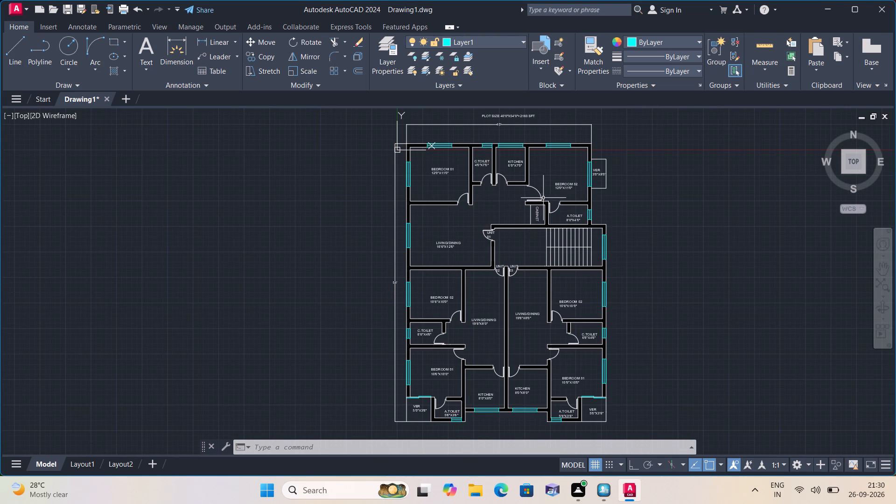
pyautogui.scroll(1, 499, 186)
pyautogui.scroll(-1, 499, 186)
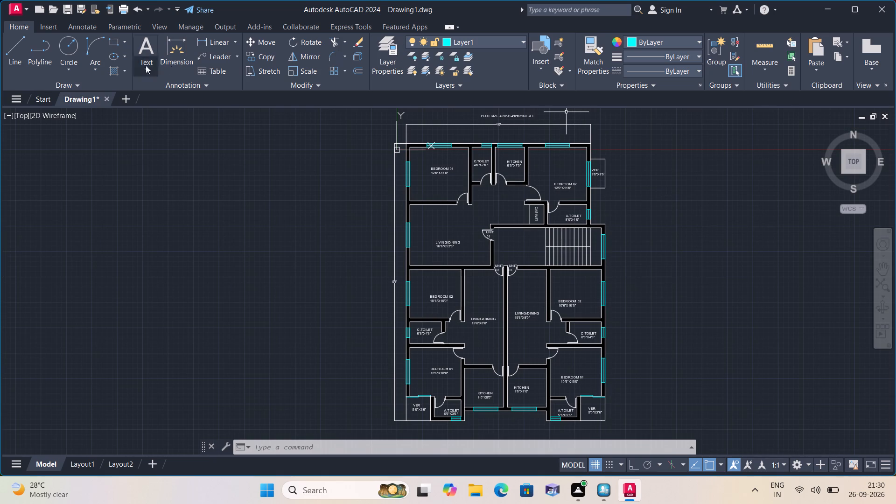
# Save the drawing in the Documents folder under the file name 2160.
pyautogui.click(17, 6)
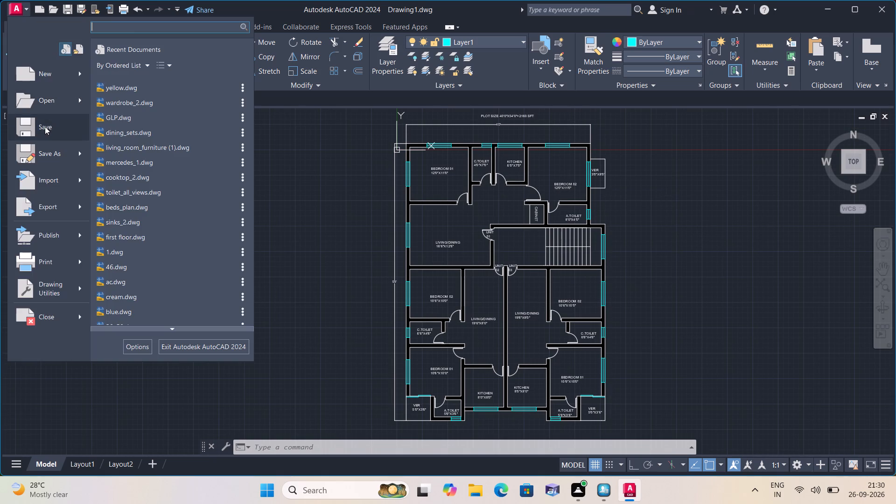
pyautogui.click(45, 126)
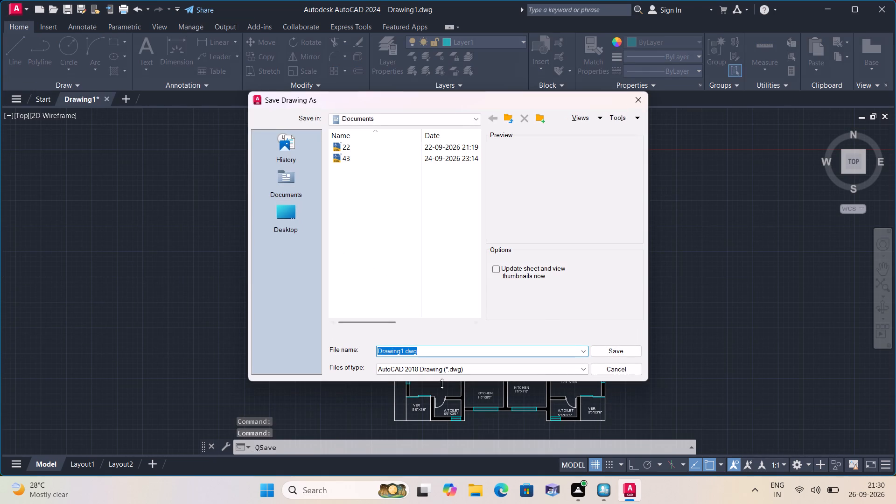
pyautogui.click(440, 352)
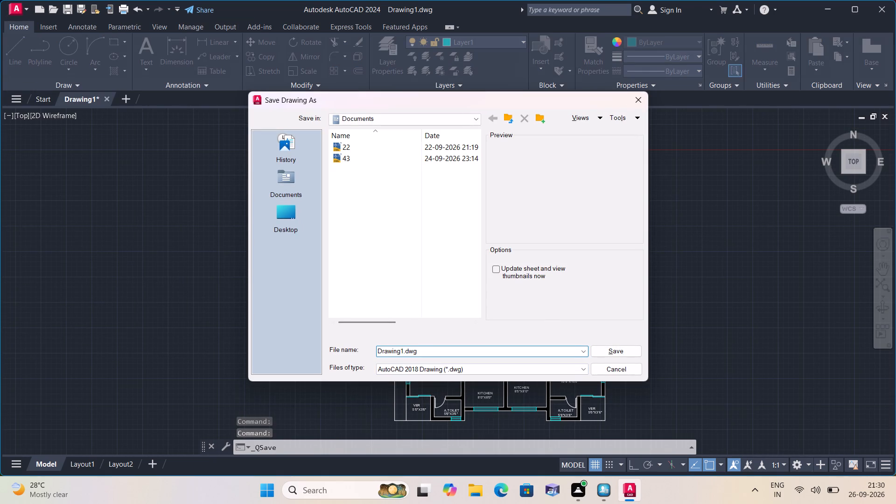
pyautogui.press('BackSpace')
pyautogui.press('BackSpace')
pyautogui.press('BackSpace')
pyautogui.press('BackSpace')
pyautogui.press('BackSpace')
pyautogui.press('BackSpace')
pyautogui.press('BackSpace')
pyautogui.press('BackSpace')
pyautogui.press('BackSpace')
pyautogui.press('BackSpace')
pyautogui.press('BackSpace')
pyautogui.press('BackSpace')
pyautogui.press('BackSpace')
pyautogui.press('BackSpace')
pyautogui.press('BackSpace')
pyautogui.press('BackSpace')
pyautogui.press('BackSpace')
pyautogui.press('BackSpace')
pyautogui.press('BackSpace')
pyautogui.press('BackSpace')
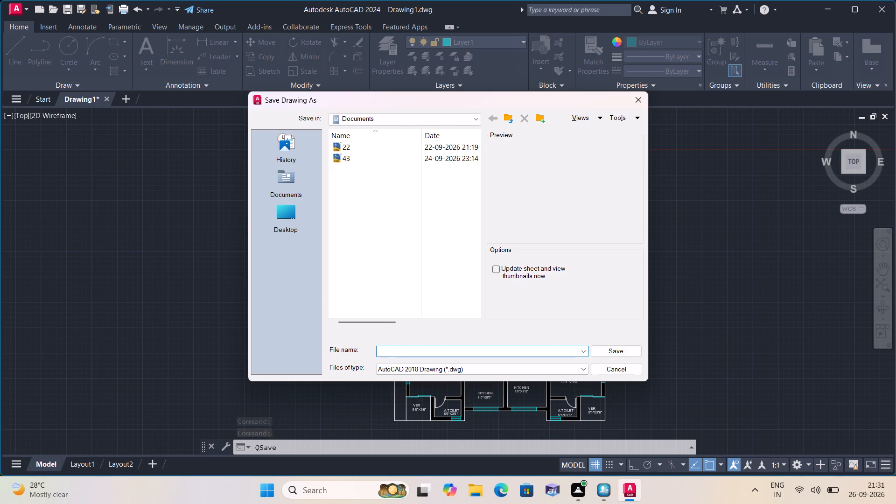
pyautogui.write('2160')
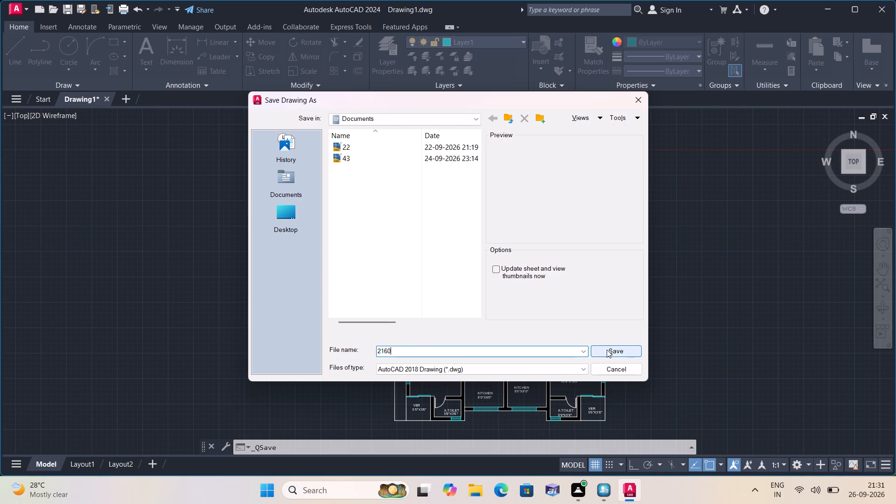
pyautogui.click(608, 350)
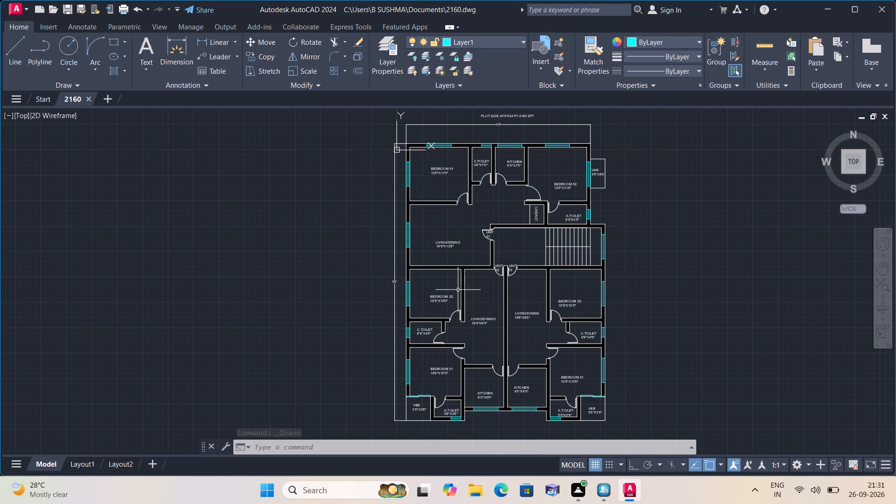
# Start a plot of the drawing with the DWG To PDF.pc3 plotter on ISO A4 (297.00 x 210.00 MM) paper.
pyautogui.write('plot')
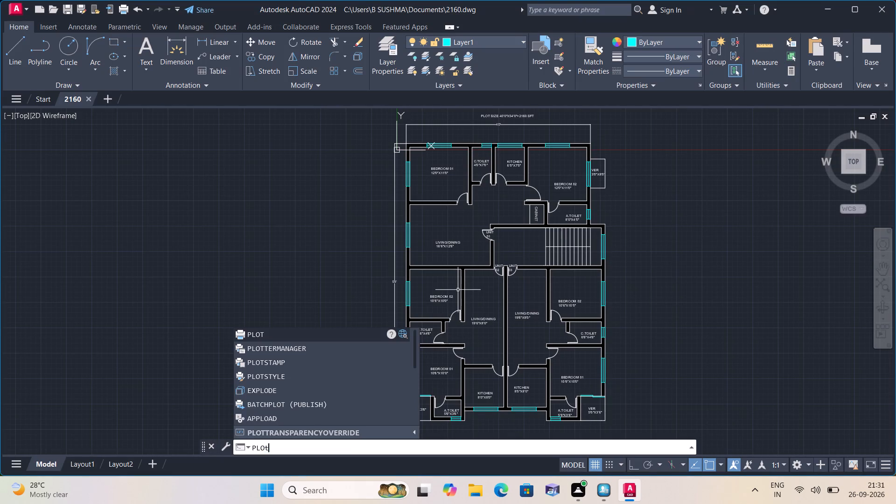
pyautogui.press('space')
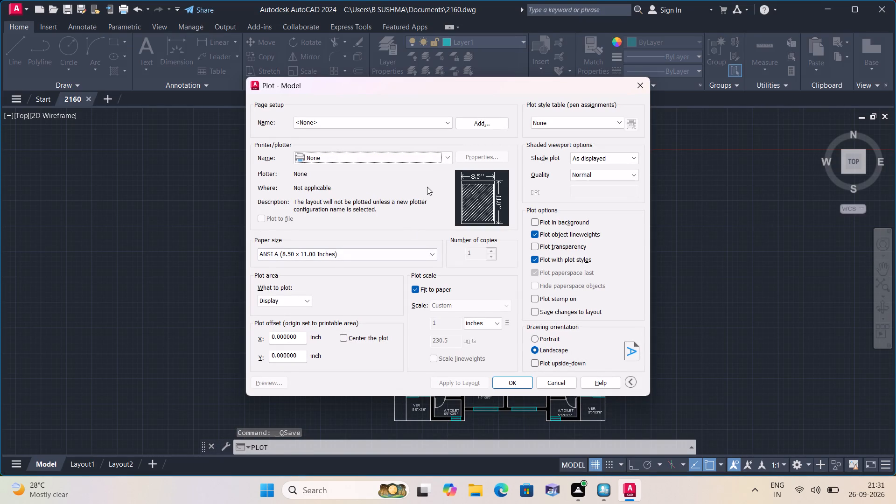
pyautogui.click(426, 158)
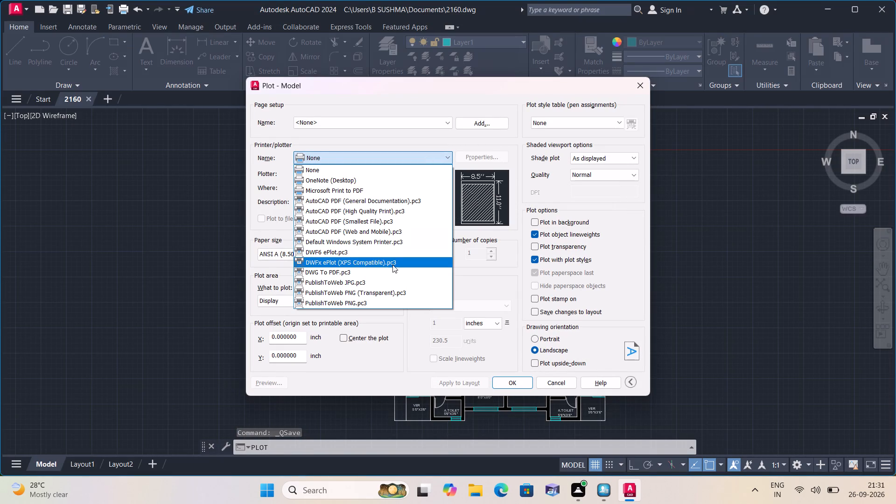
pyautogui.click(392, 272)
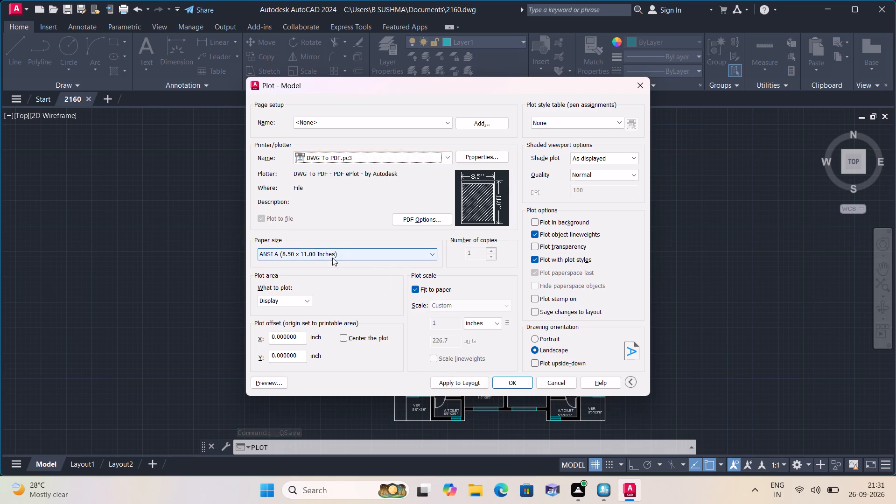
pyautogui.click(351, 253)
pyautogui.scroll(-7, 329, 313)
pyautogui.scroll(1, 323, 317)
pyautogui.scroll(-4, 322, 322)
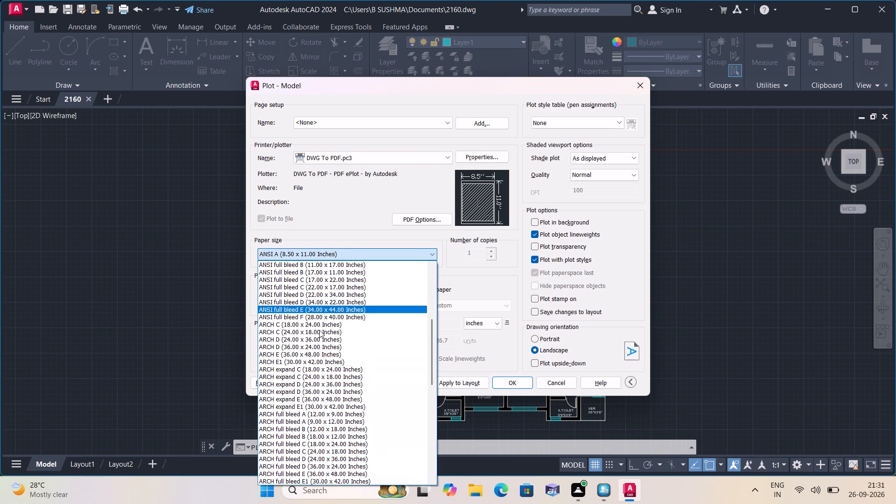
pyautogui.scroll(-6, 319, 330)
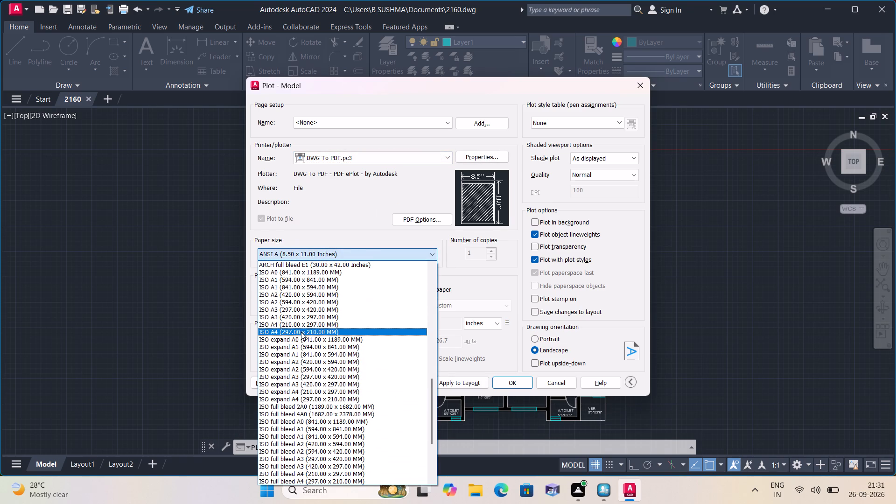
pyautogui.click(301, 331)
# Set the plot area to a window enclosing the whole floor plan with its dimensions and plot size title.
pyautogui.click(300, 301)
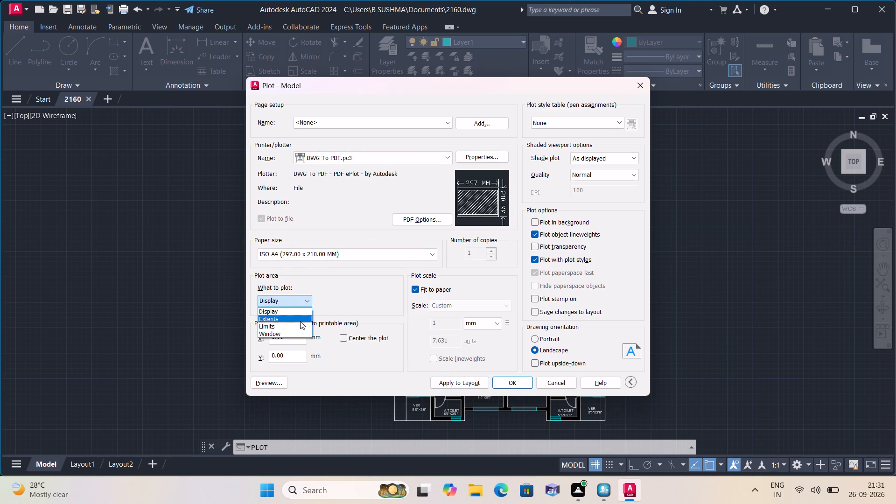
pyautogui.click(295, 334)
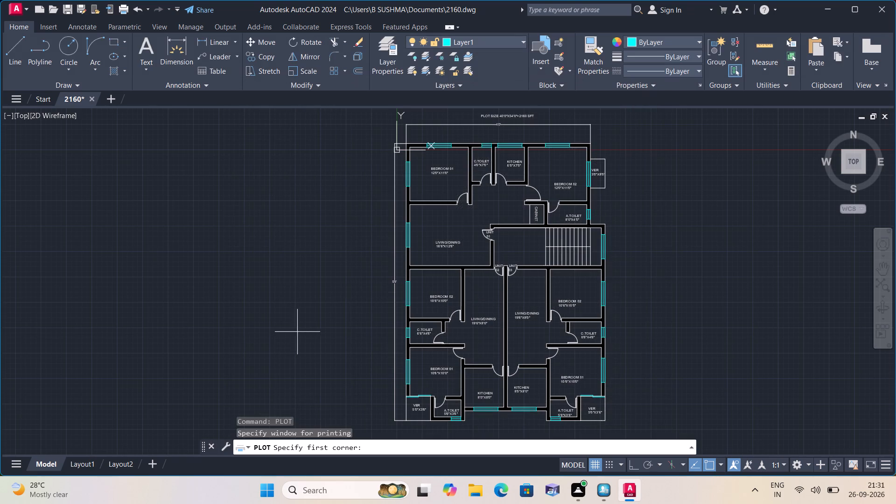
pyautogui.scroll(-2, 301, 222)
pyautogui.click(294, 152)
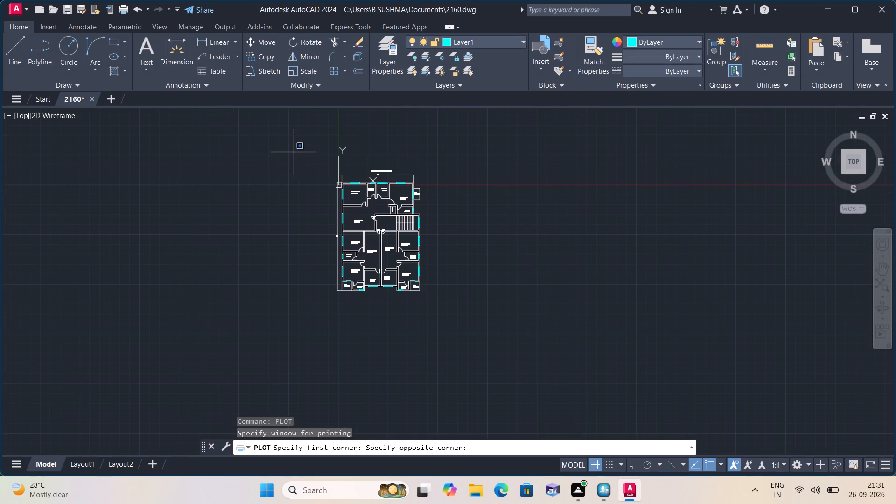
pyautogui.click(547, 358)
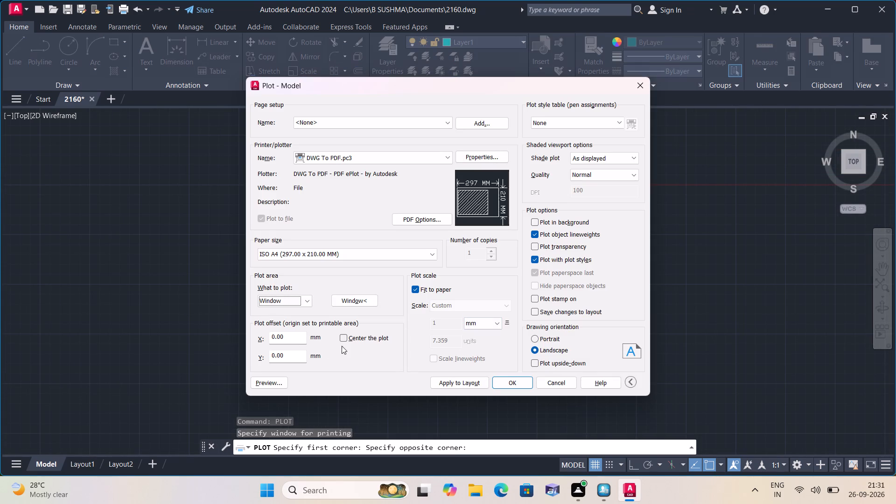
# Center the plot on the sheet and assign the acad.ctb plot style table.
pyautogui.click(340, 336)
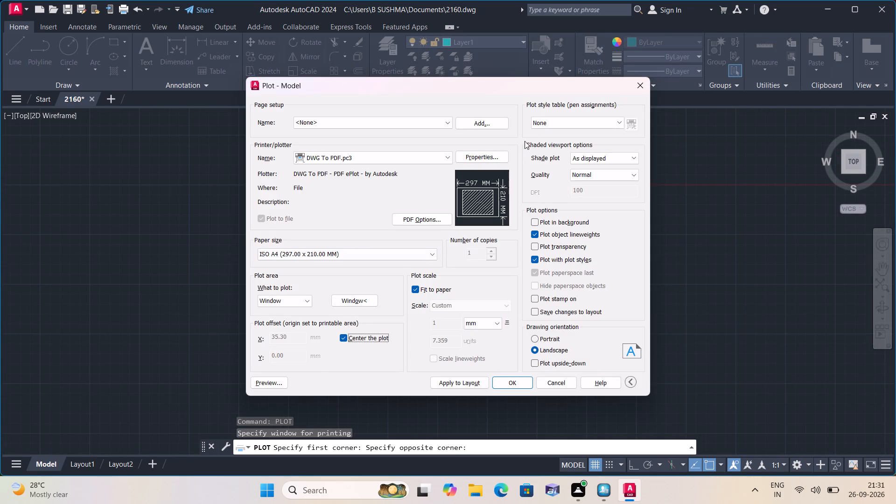
pyautogui.click(541, 125)
pyautogui.click(542, 143)
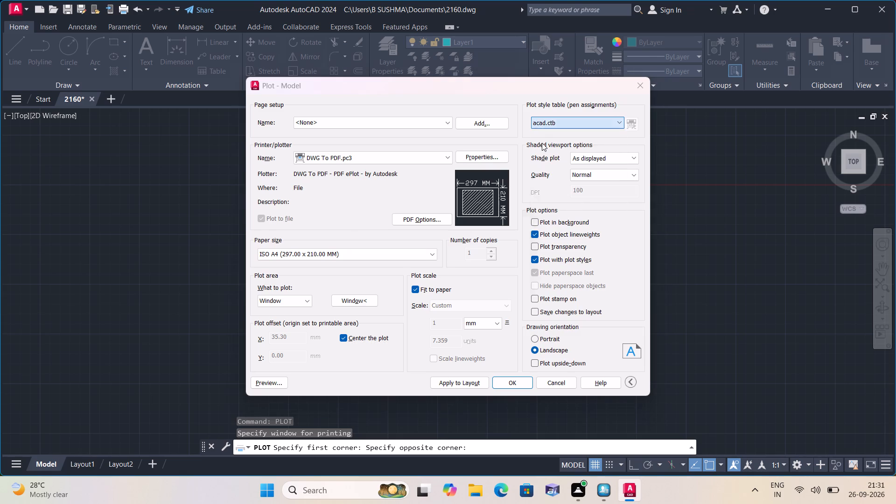
pyautogui.click(442, 272)
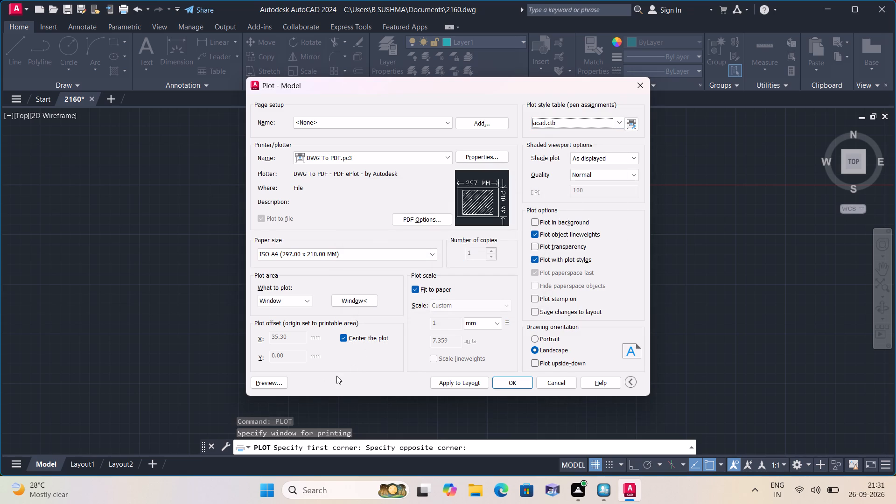
# Preview the plot and examine the room labels, walls, windows and the plan's placement on the sheet.
pyautogui.click(270, 383)
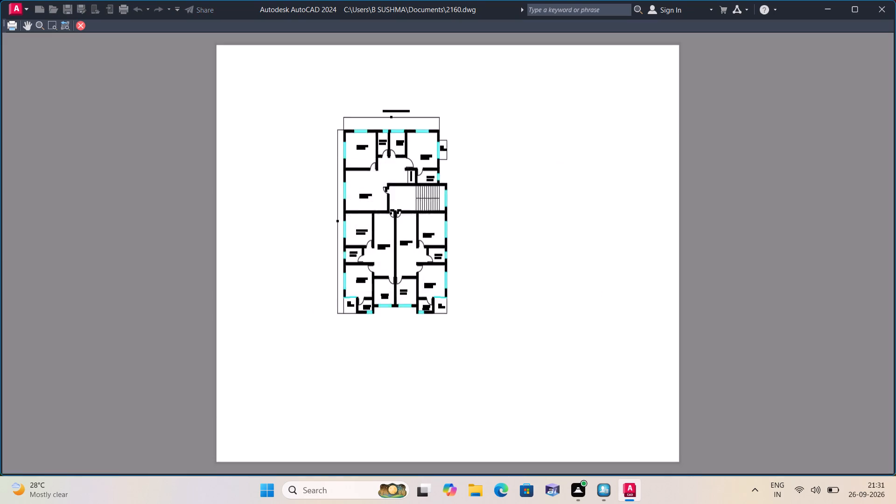
pyautogui.scroll(3, 385, 214)
pyautogui.moveTo(403, 204); pyautogui.dragTo(411, 296, button='middle')
pyautogui.scroll(-1, 403, 220)
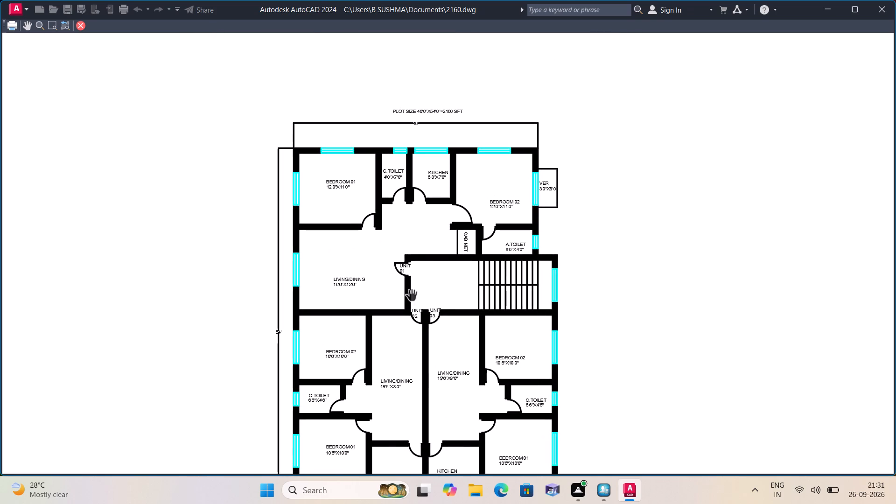
pyautogui.scroll(1, 394, 191)
pyautogui.scroll(-1, 394, 191)
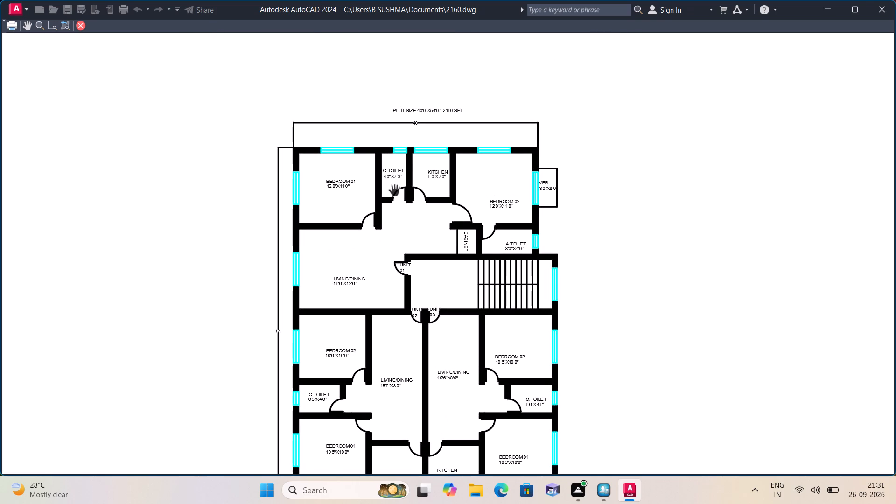
pyautogui.scroll(-1, 394, 191)
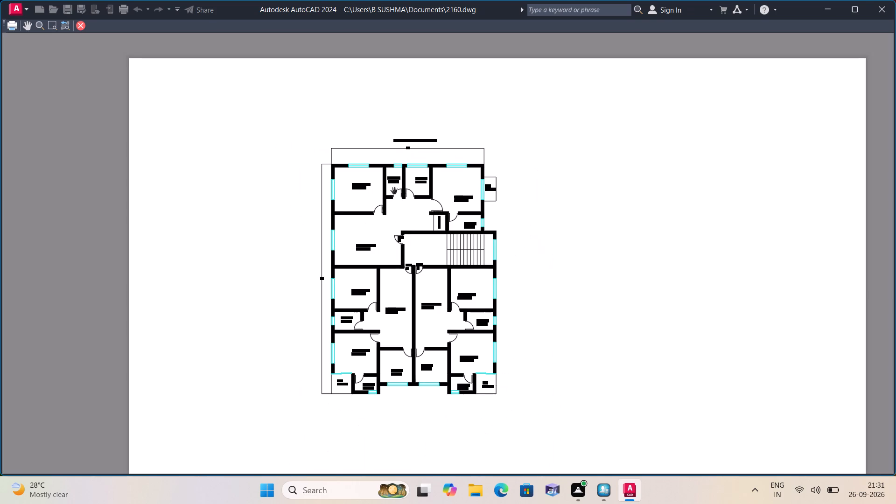
pyautogui.scroll(1, 394, 191)
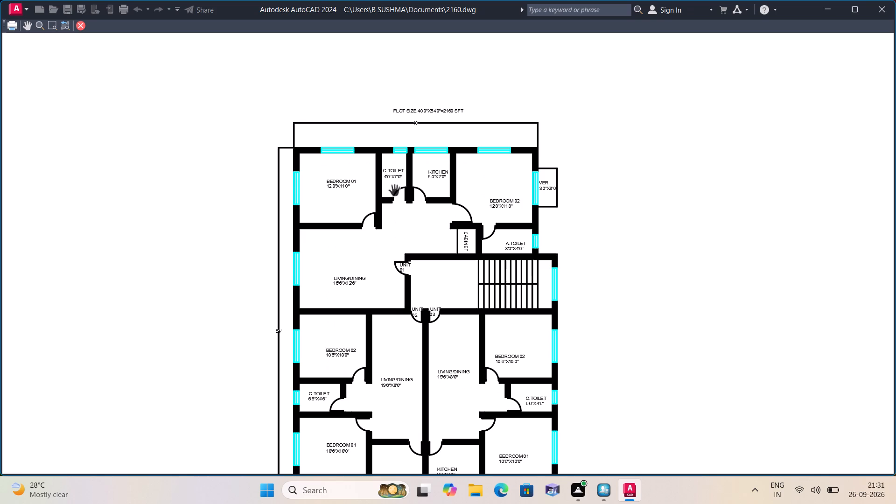
pyautogui.scroll(-1, 394, 191)
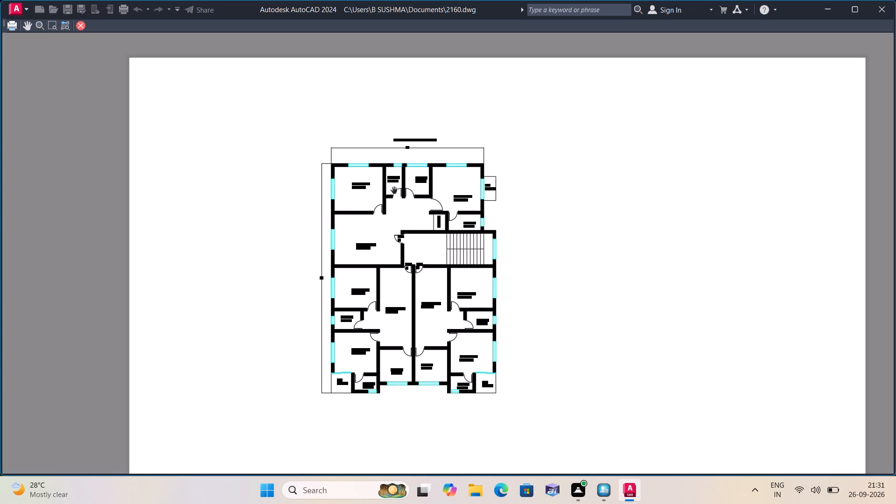
pyautogui.scroll(-1, 394, 191)
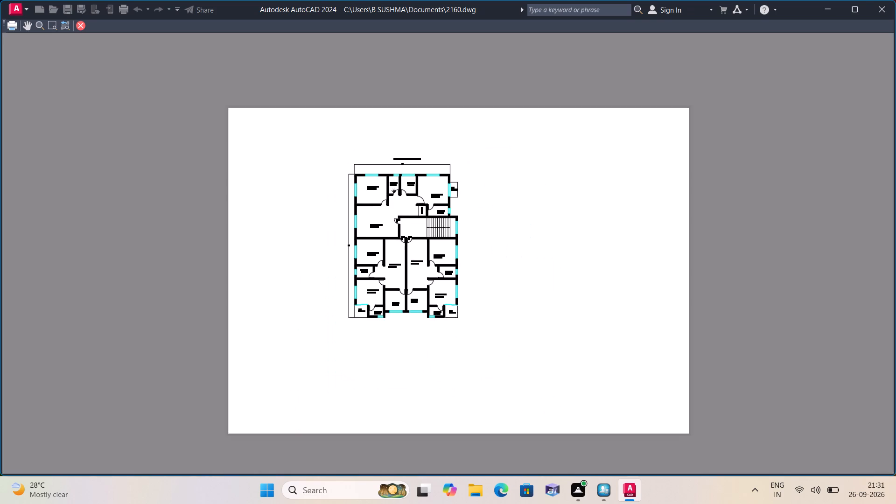
pyautogui.scroll(-1, 394, 191)
pyautogui.scroll(3, 394, 191)
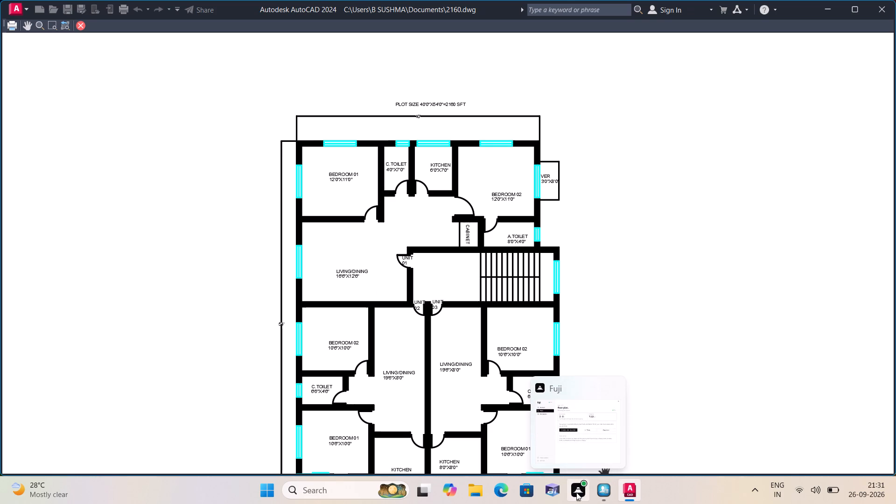
pyautogui.scroll(-1, 489, 238)
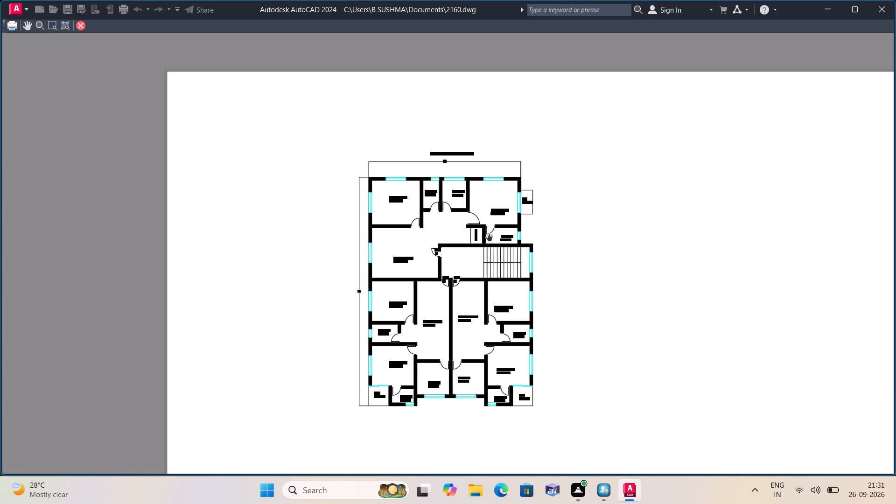
pyautogui.scroll(-1, 489, 238)
pyautogui.scroll(3, 489, 224)
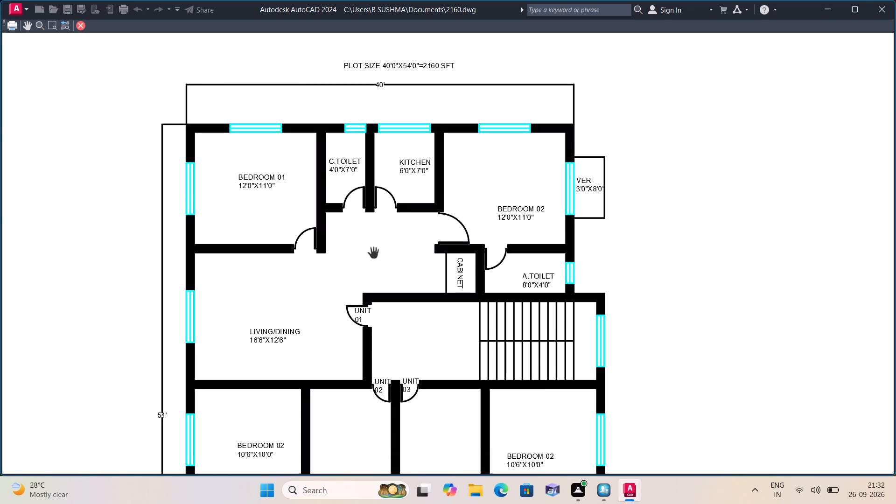
pyautogui.scroll(1, 370, 261)
pyautogui.moveTo(370, 261); pyautogui.dragTo(423, 169, button='middle')
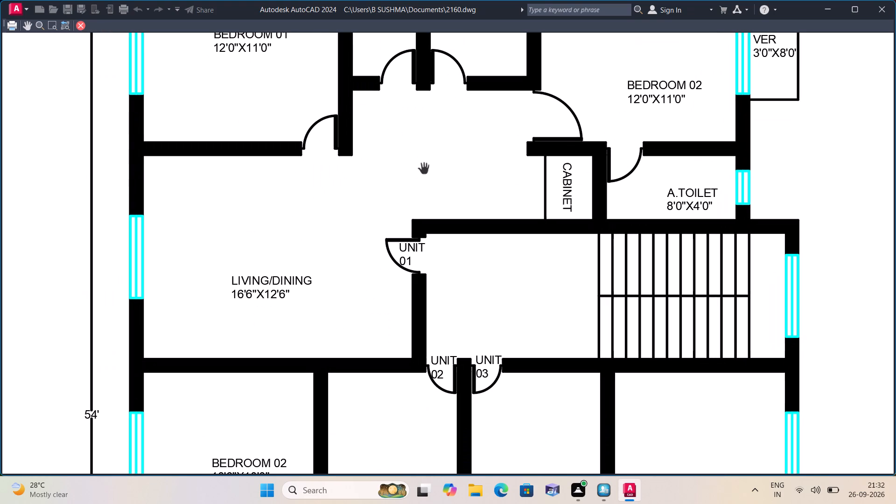
pyautogui.scroll(-1, 429, 196)
pyautogui.scroll(-2, 472, 217)
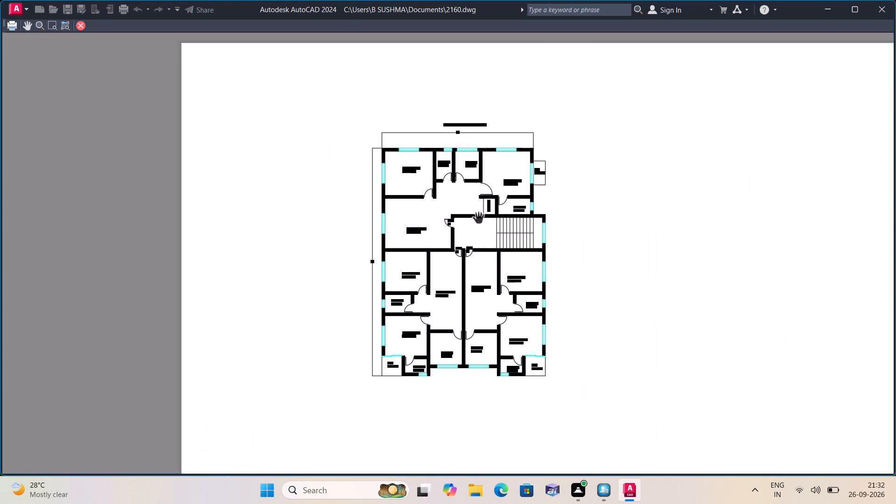
pyautogui.rightClick(666, 182)
pyautogui.click(684, 189)
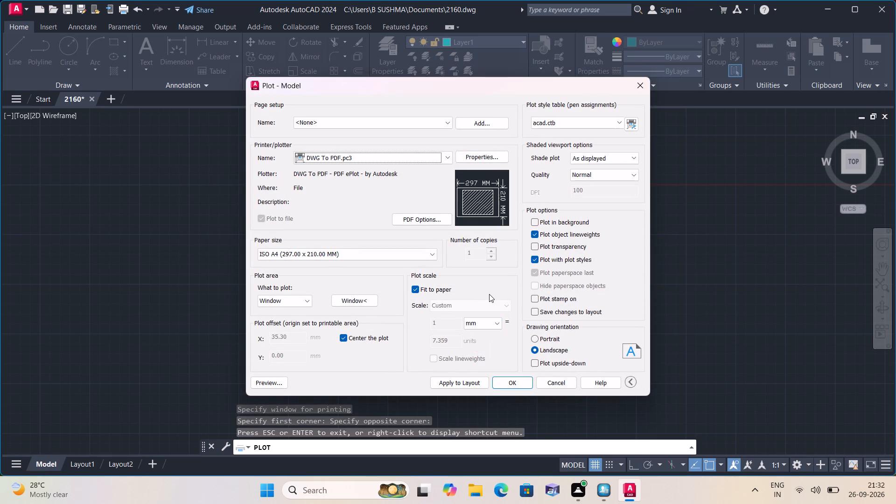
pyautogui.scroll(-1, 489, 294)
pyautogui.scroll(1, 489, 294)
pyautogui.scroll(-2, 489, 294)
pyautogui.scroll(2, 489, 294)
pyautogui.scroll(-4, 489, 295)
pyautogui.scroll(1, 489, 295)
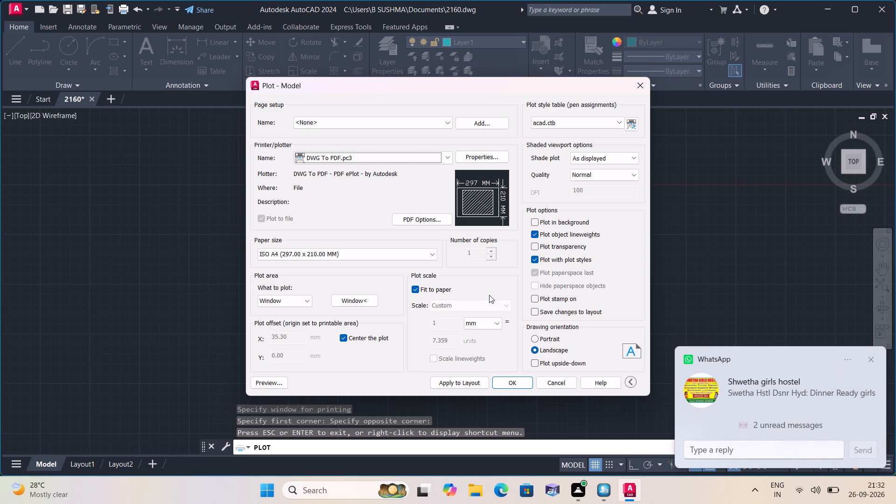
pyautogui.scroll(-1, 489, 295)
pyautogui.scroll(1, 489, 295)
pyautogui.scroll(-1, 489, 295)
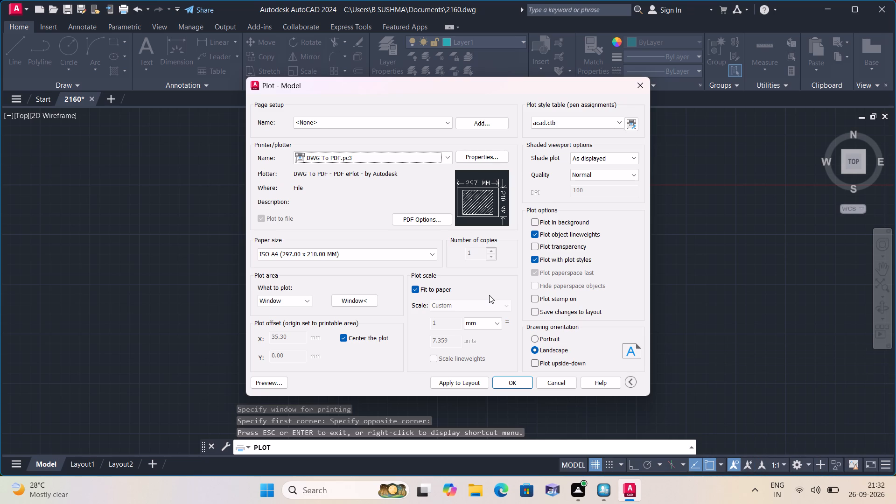
# Apply the plot settings to the layout and plot the floor plan as 2160-Model.pdf in the Documents folder.
pyautogui.click(465, 382)
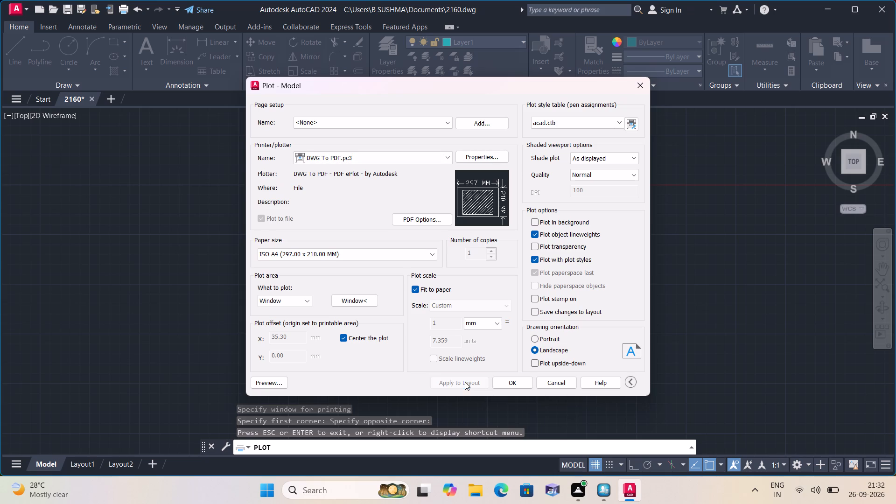
pyautogui.click(496, 380)
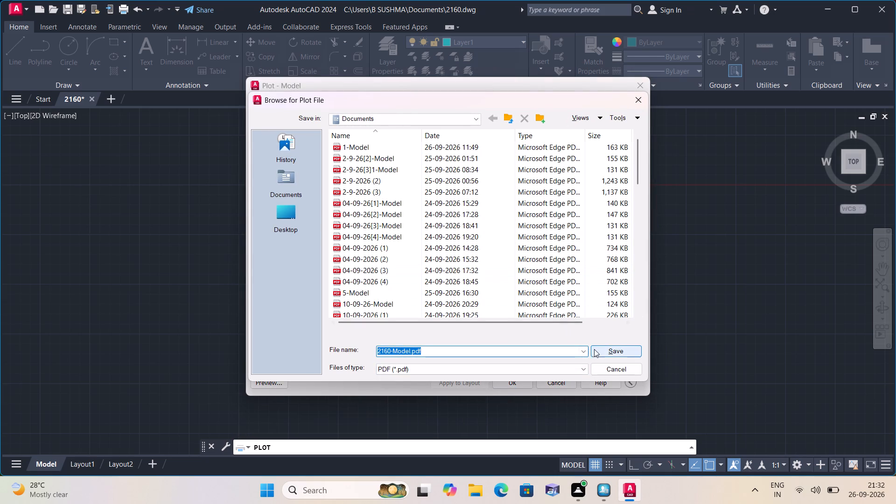
pyautogui.click(608, 351)
pyautogui.scroll(1, 594, 185)
pyautogui.scroll(-2, 594, 185)
pyautogui.scroll(-1, 595, 235)
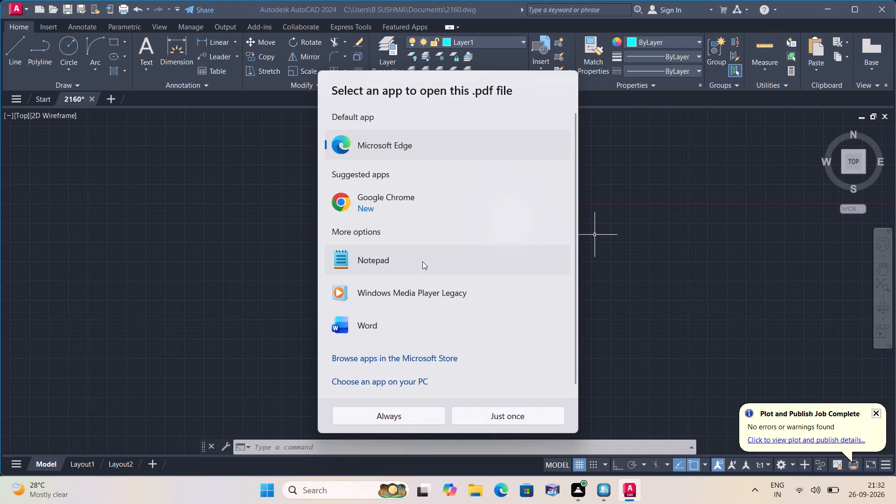
pyautogui.click(675, 226)
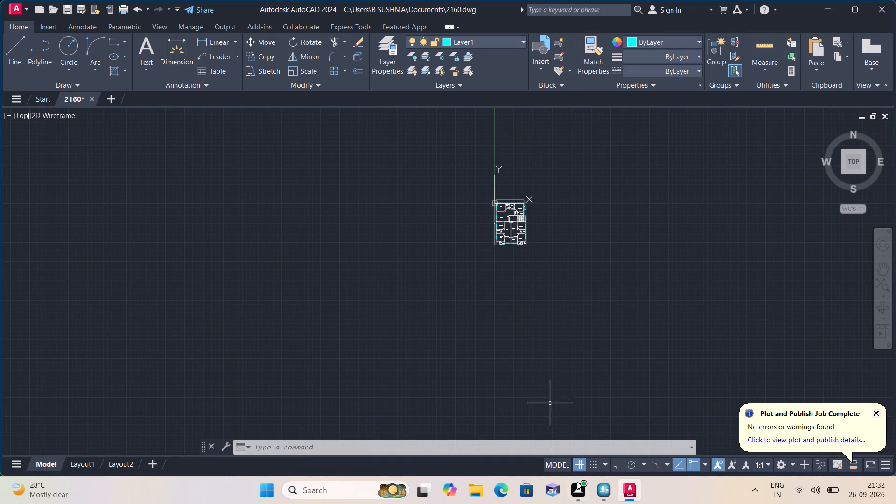